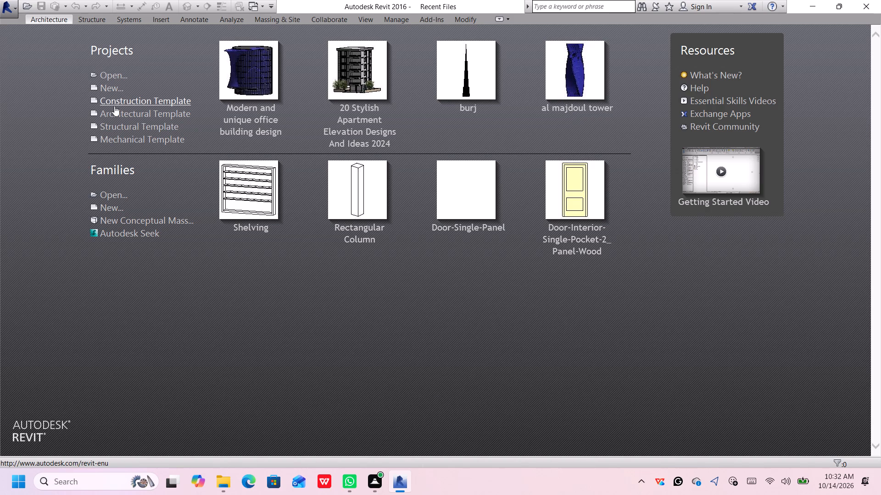
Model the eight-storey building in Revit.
Create a new project from the Architectural Template.
left_click(123, 115)
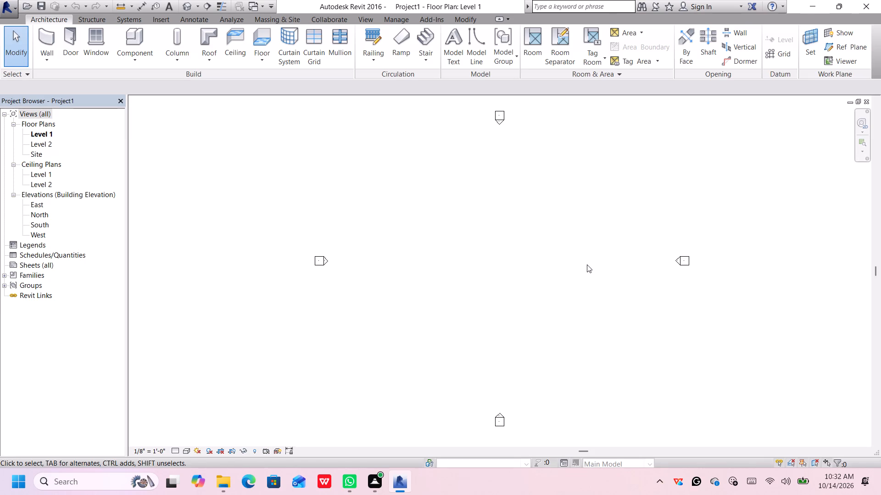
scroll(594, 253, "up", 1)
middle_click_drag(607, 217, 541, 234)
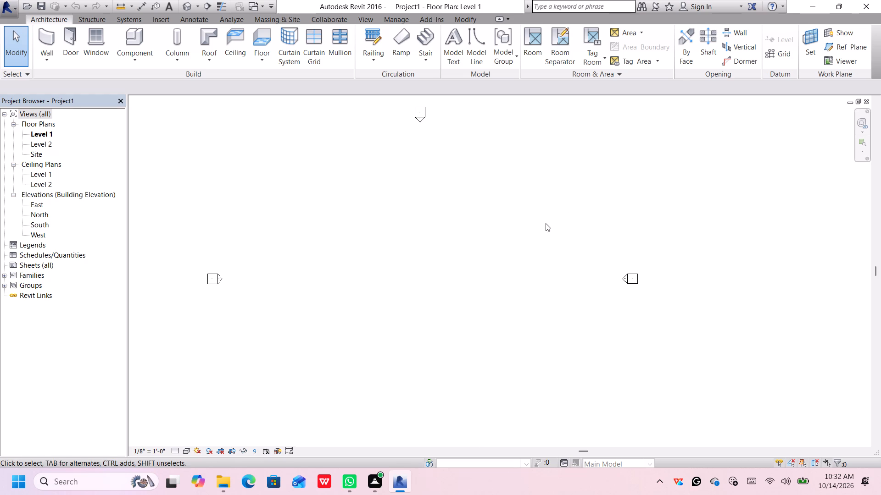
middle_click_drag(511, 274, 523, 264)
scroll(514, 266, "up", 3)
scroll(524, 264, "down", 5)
Start saving the project and browse to the civil dwg 2 folder inside synbiosis solutions on the Desktop.
key("ctrl+s")
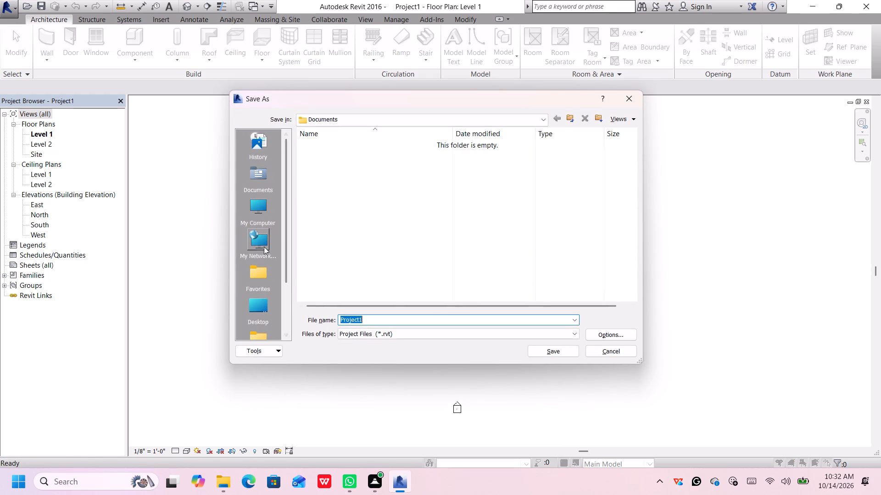
double_click(255, 309)
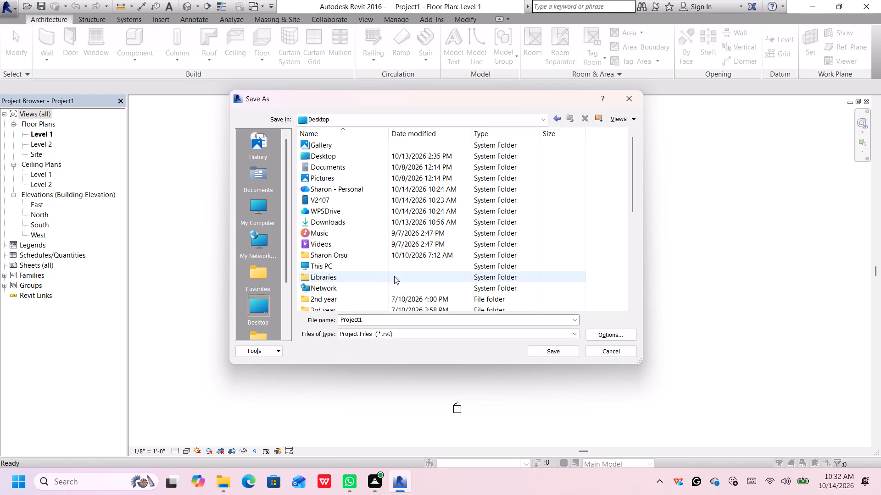
scroll(364, 286, "down", 3)
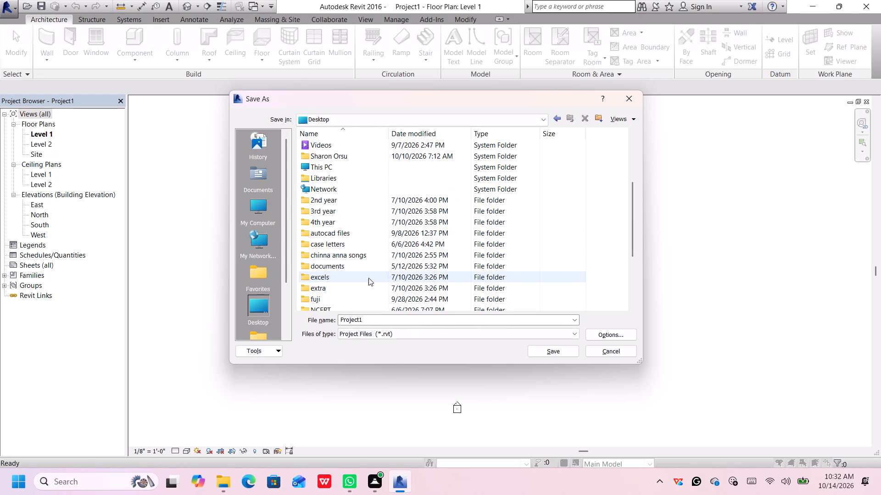
scroll(368, 278, "down", 1)
scroll(331, 310, "down", 1)
scroll(346, 289, "up", 1)
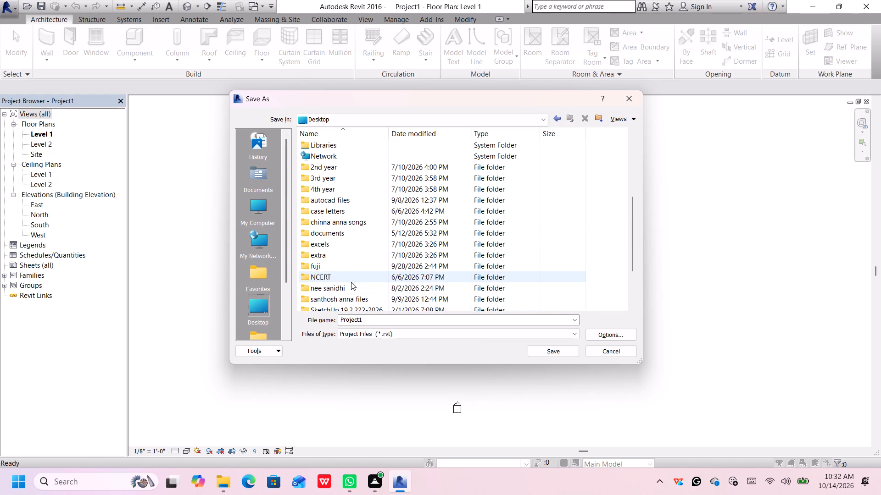
scroll(351, 271, "down", 3)
double_click(362, 255)
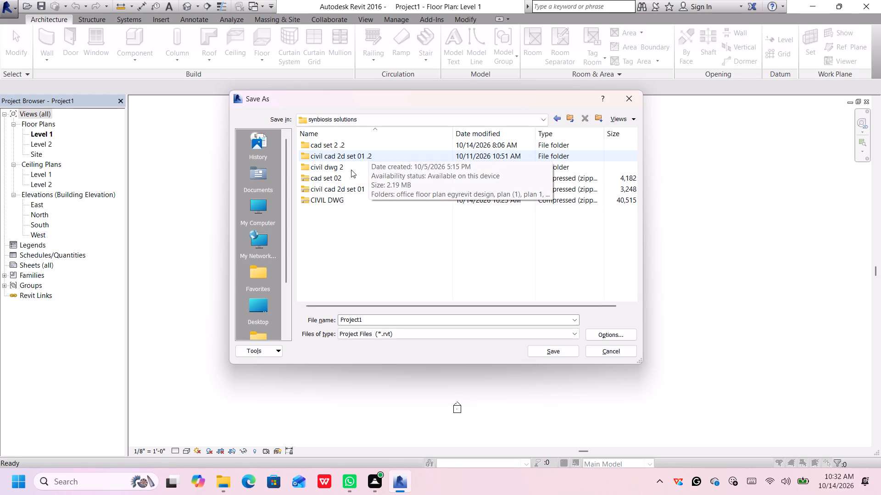
left_click(351, 167)
double_click(351, 167)
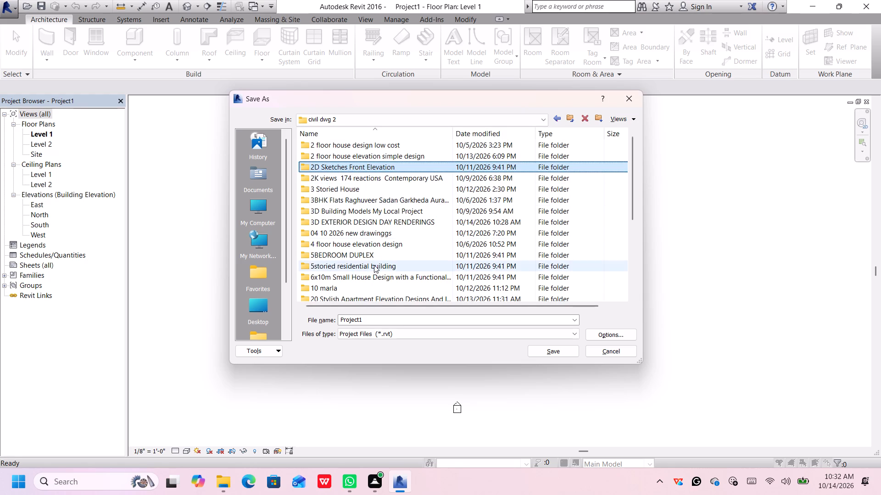
Name the project file 3D EXTERIOR DESIGN DAY RENDERINGS and save it in the existing folder of the same name.
scroll(374, 265, "down", 4)
left_click(384, 317)
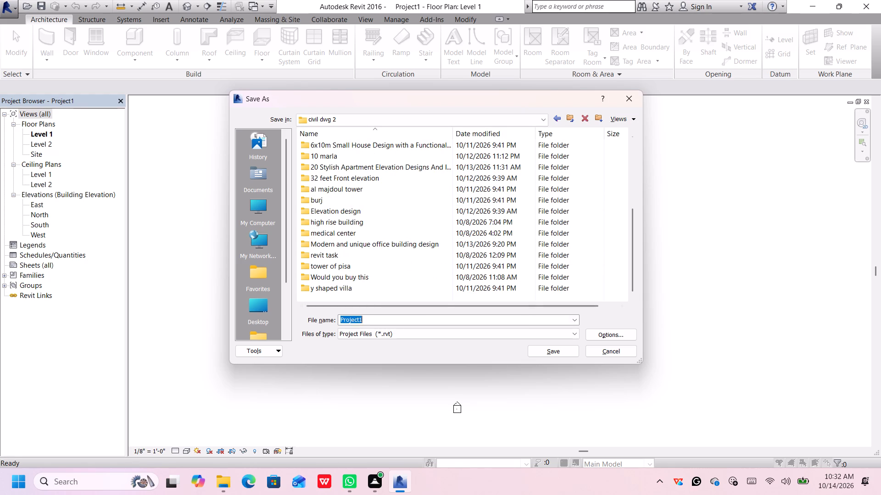
key("BackSpace")
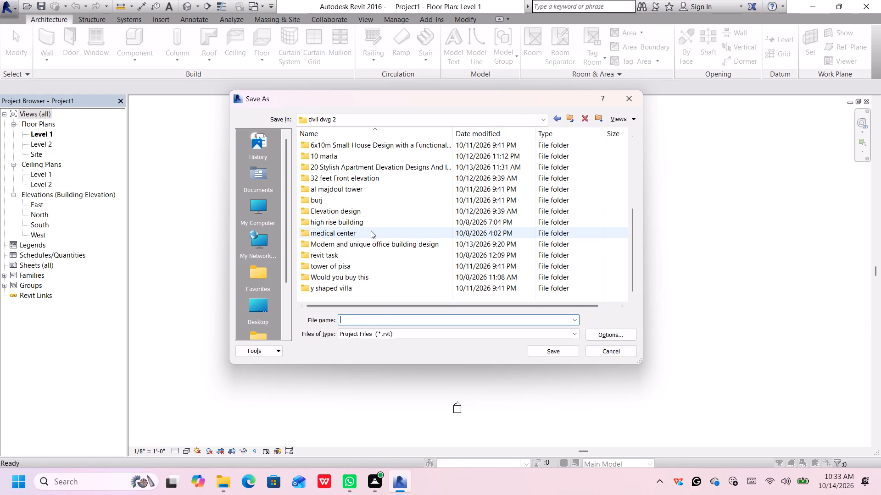
scroll(371, 244, "up", 2)
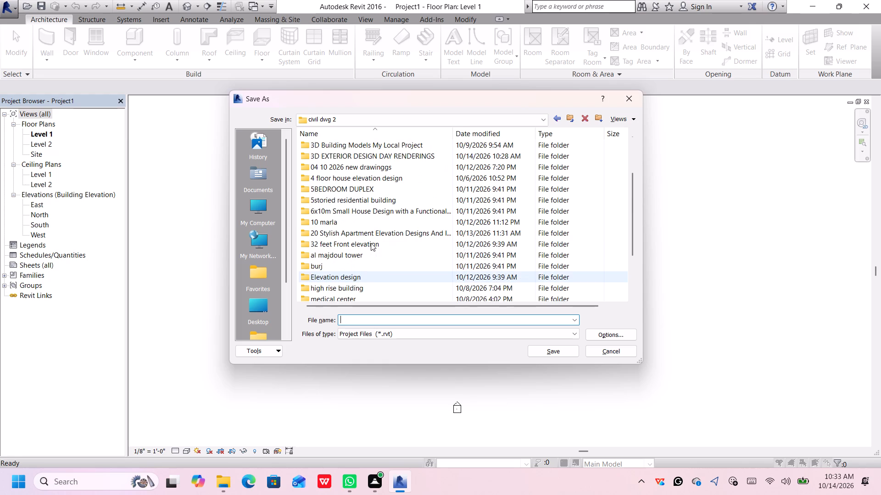
scroll(335, 197, "up", 1)
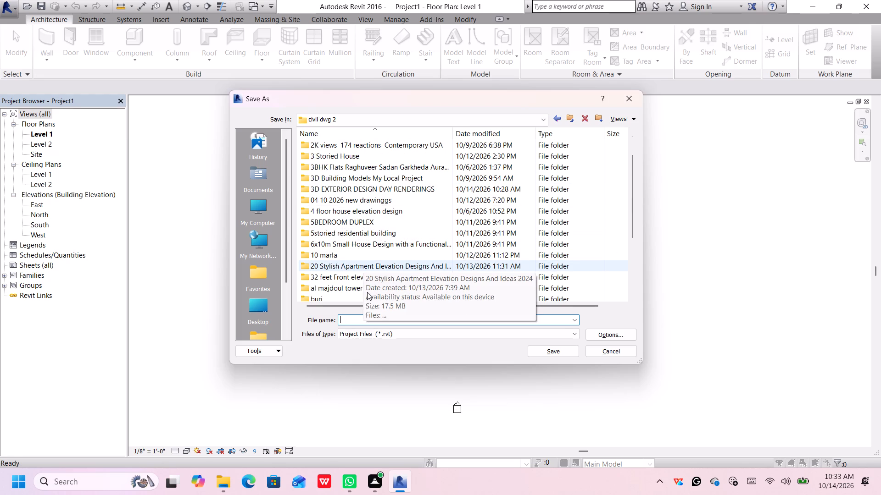
key("3")
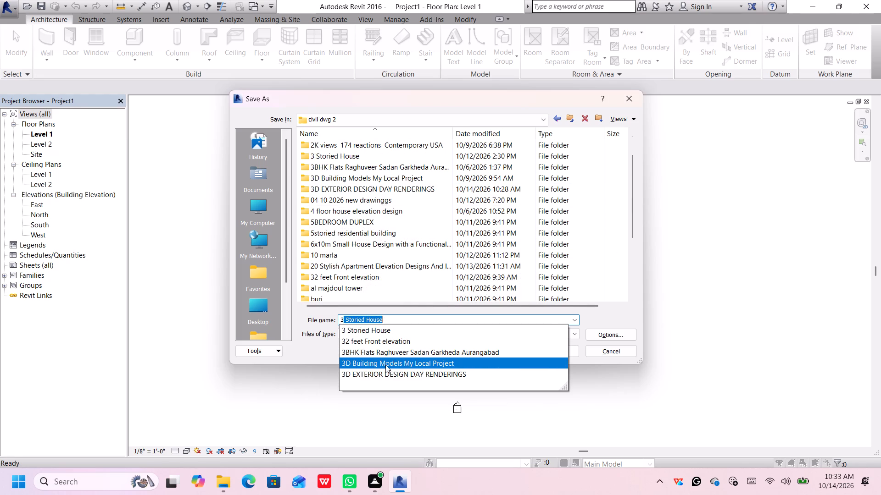
left_click(386, 373)
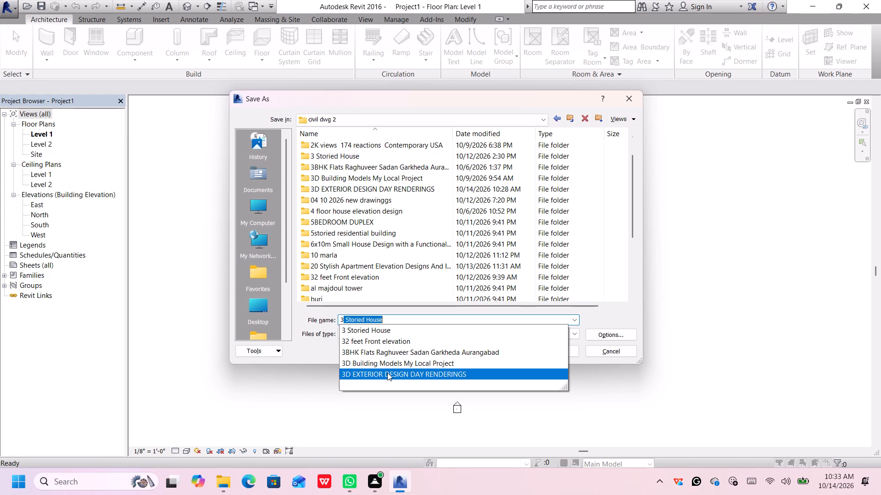
double_click(389, 185)
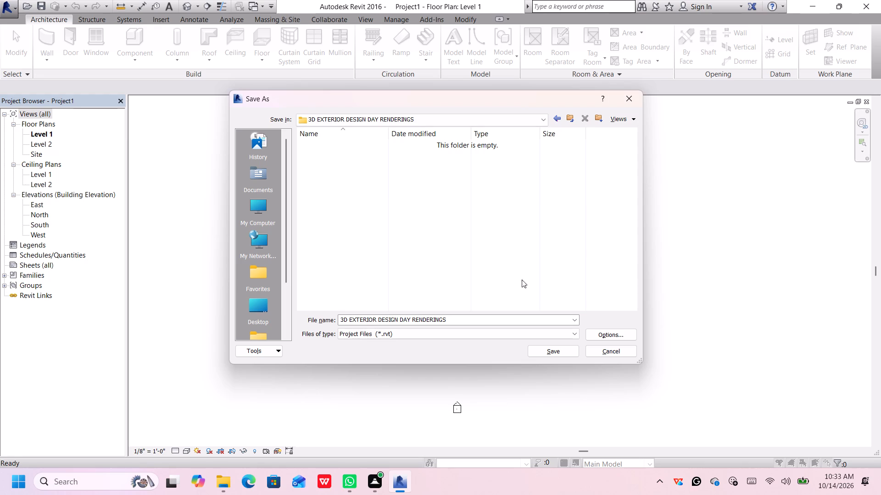
left_click(548, 354)
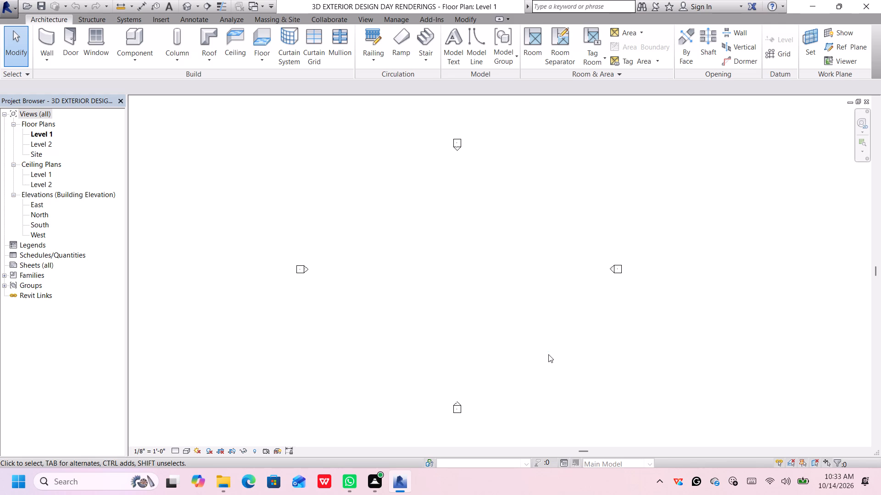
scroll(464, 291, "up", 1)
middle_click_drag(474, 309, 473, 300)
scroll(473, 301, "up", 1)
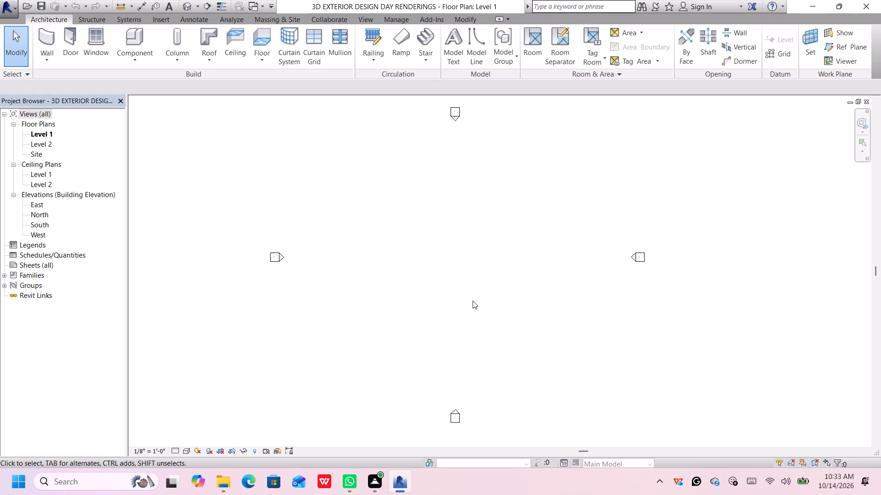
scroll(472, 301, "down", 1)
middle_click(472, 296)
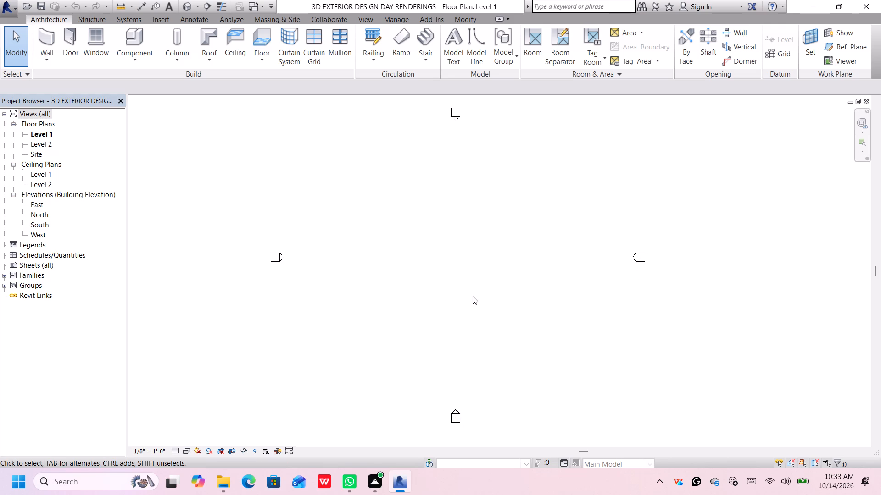
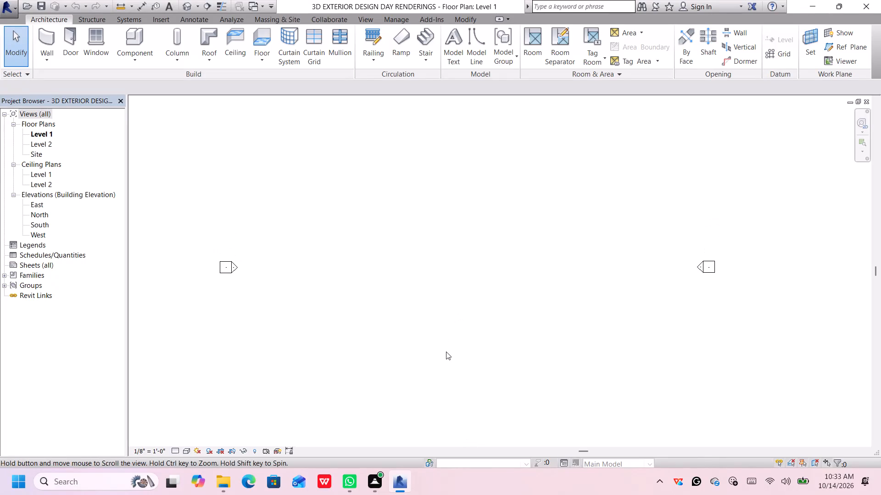
Draw a closed rectangle of walls about 84' by 68' between the elevation markers on the Level 1 floor plan.
scroll(446, 350, "down", 1)
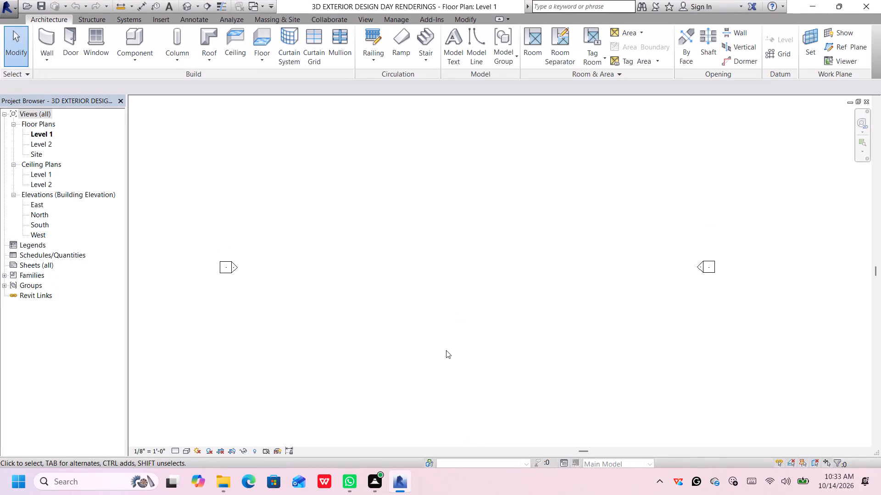
scroll(446, 350, "up", 1)
left_click(41, 34)
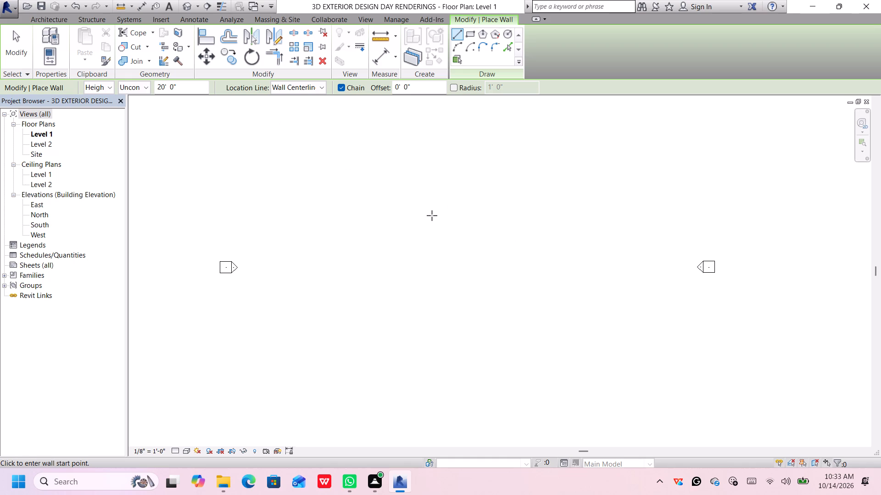
scroll(475, 168, "down", 2)
scroll(420, 188, "down", 1)
scroll(431, 180, "up", 1)
middle_click_drag(453, 172, 432, 200)
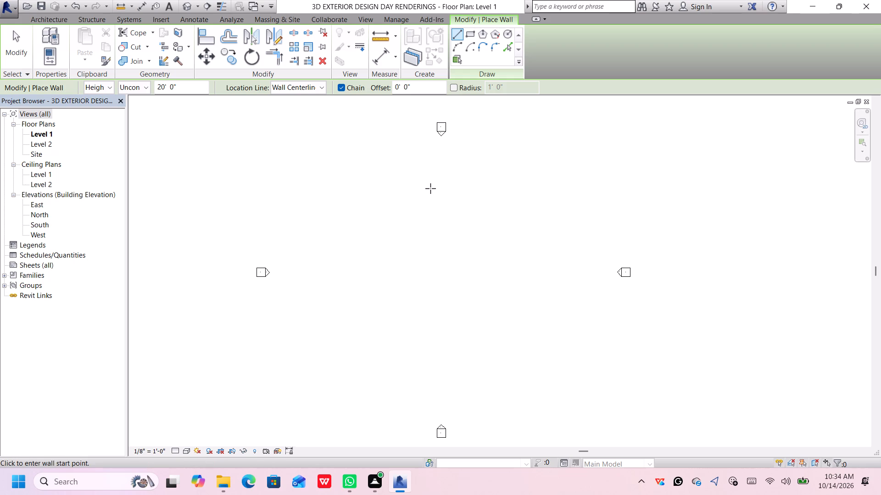
middle_click_drag(441, 225, 440, 218)
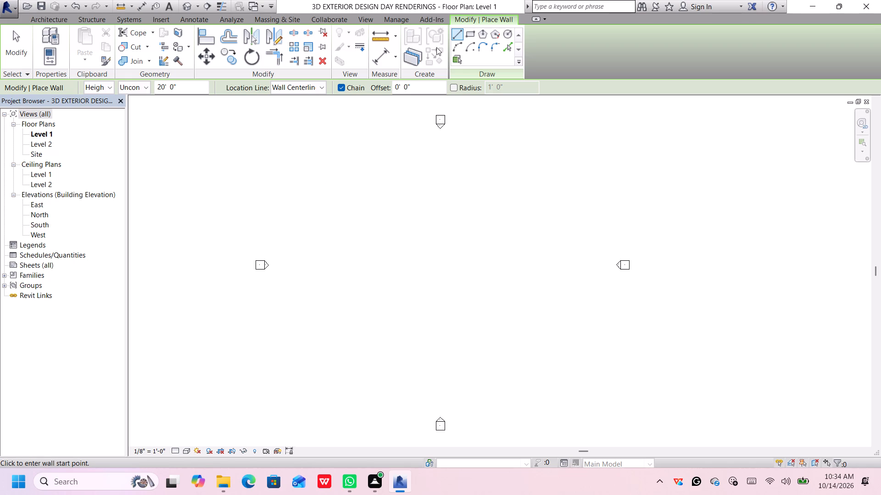
left_click(468, 30)
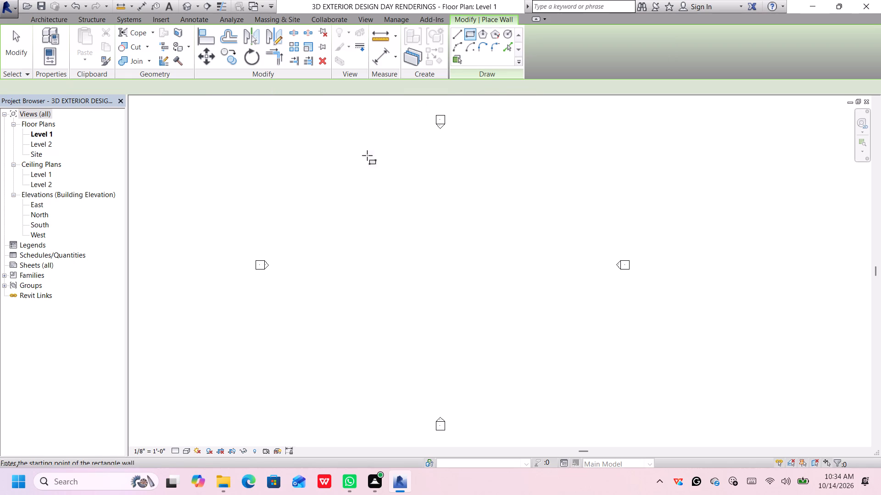
left_click(304, 184)
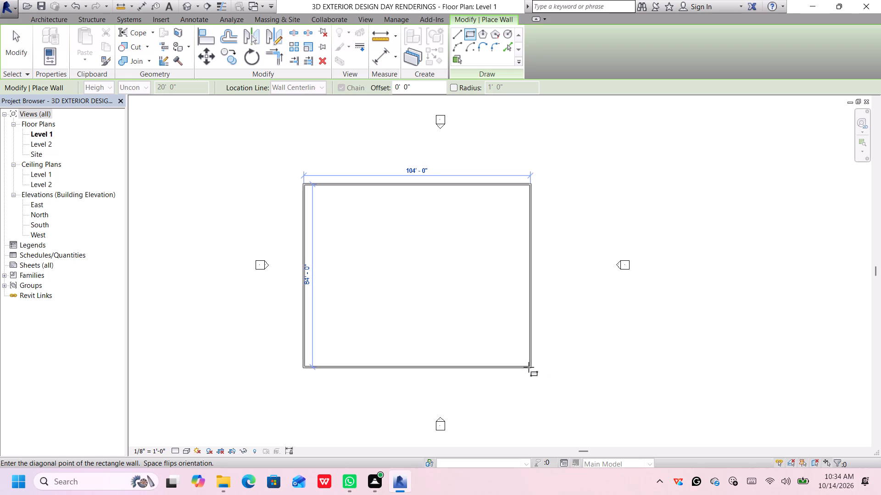
key("4")
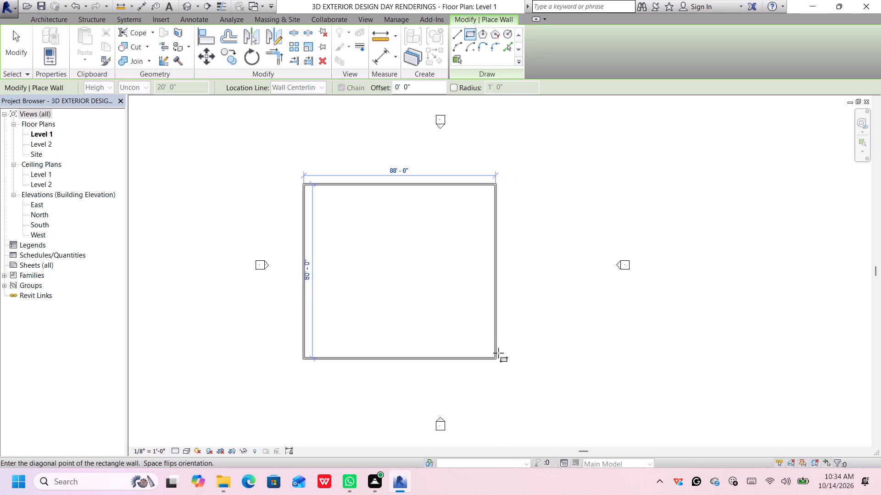
left_click(485, 329)
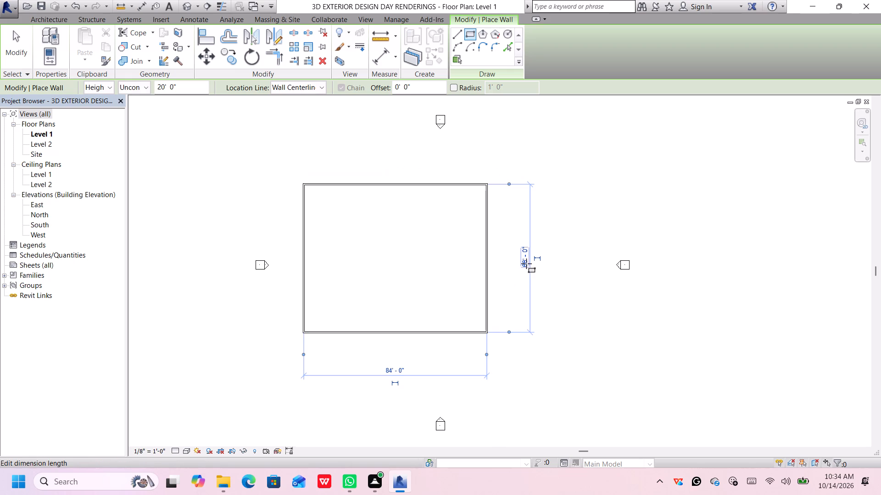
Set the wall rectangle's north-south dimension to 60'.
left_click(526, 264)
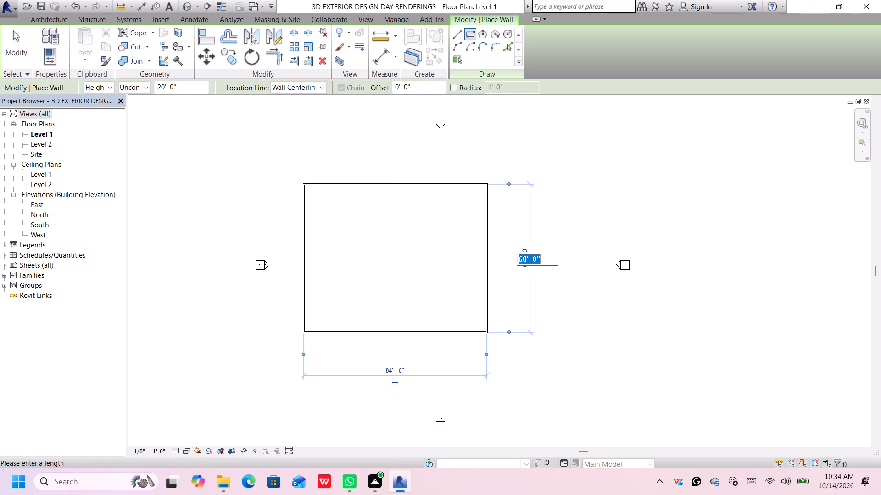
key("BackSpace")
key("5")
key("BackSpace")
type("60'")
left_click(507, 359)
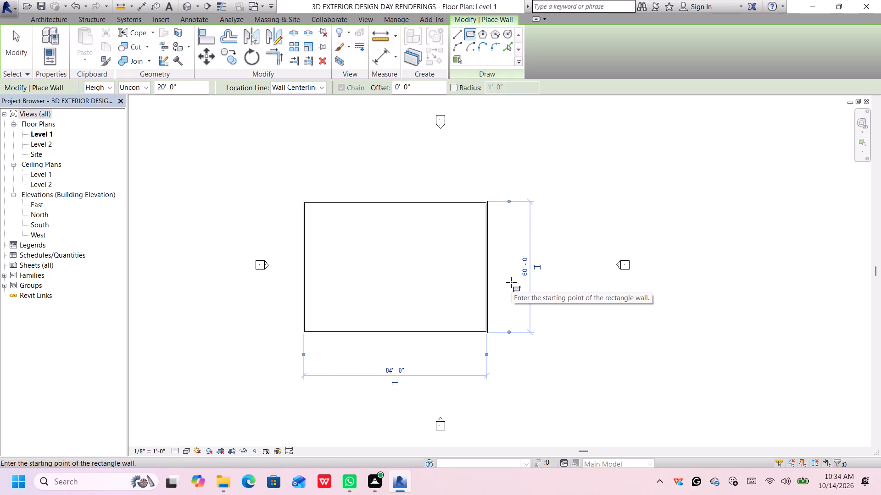
Set the wall rectangle's east-west dimension to 60'.
left_click(395, 371)
key("BackSpace")
type("60'")
key("Return")
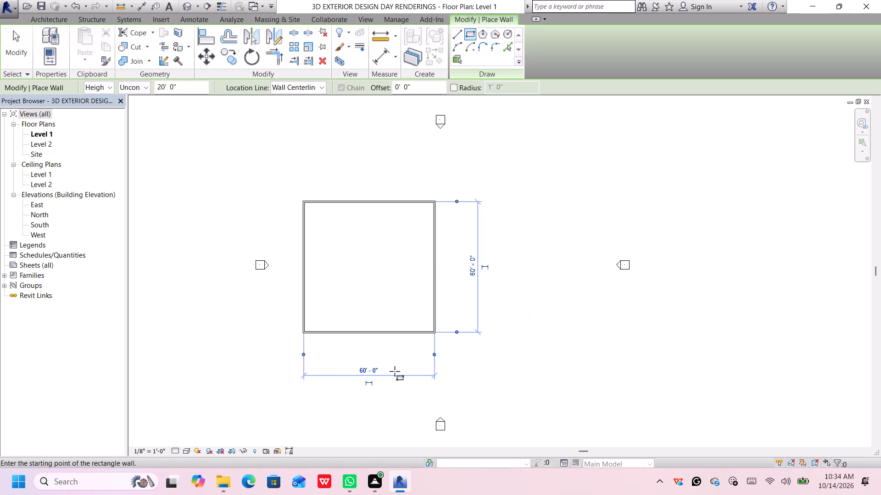
Set the wall rectangle's north-south dimension to 40' and finish placing walls.
left_click(473, 268)
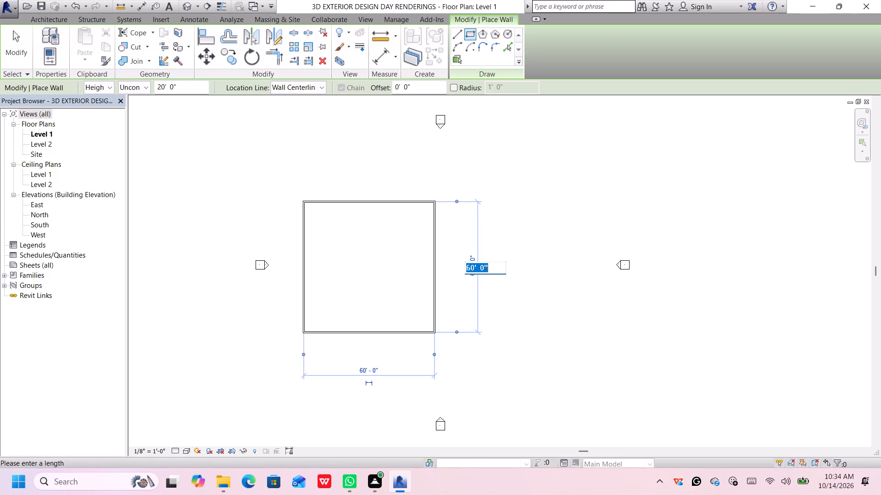
key("BackSpace")
type("40'")
key("Return")
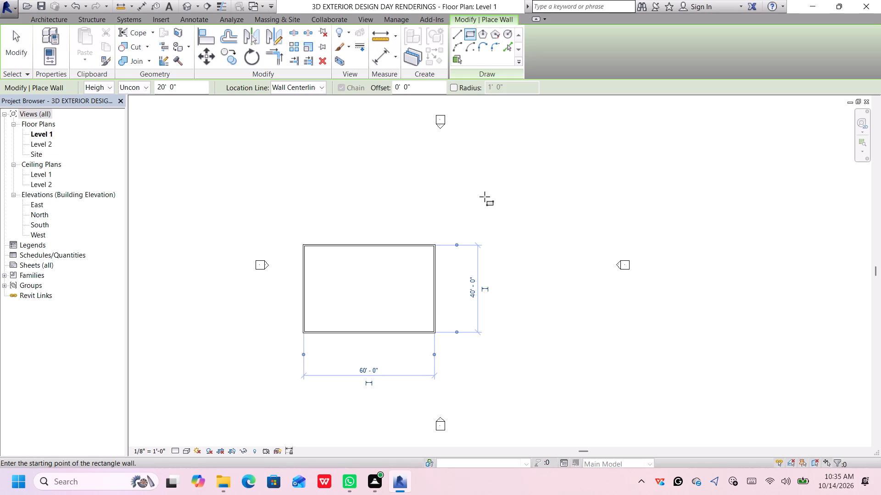
key("Escape")
key("Escape")
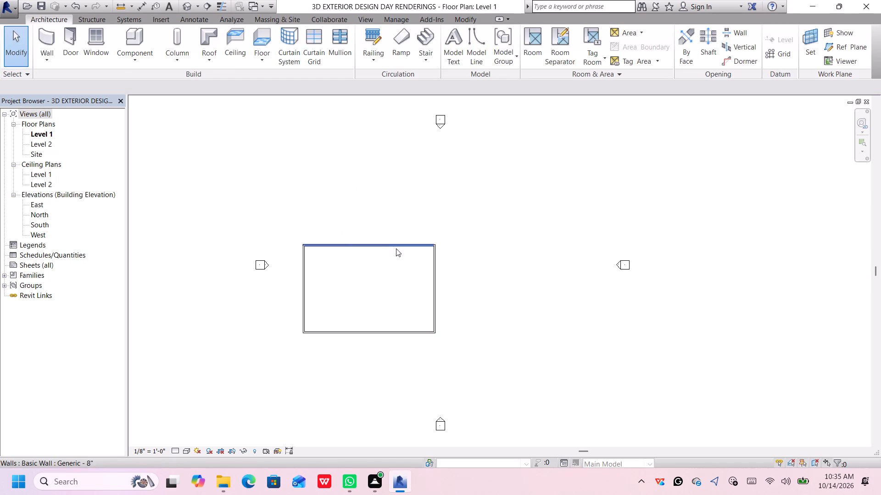
Open the default 3D view, examine the rectangular wall enclosure, and undo back to the Level 1 floor plan.
left_click(190, 2)
scroll(594, 351, "down", 4)
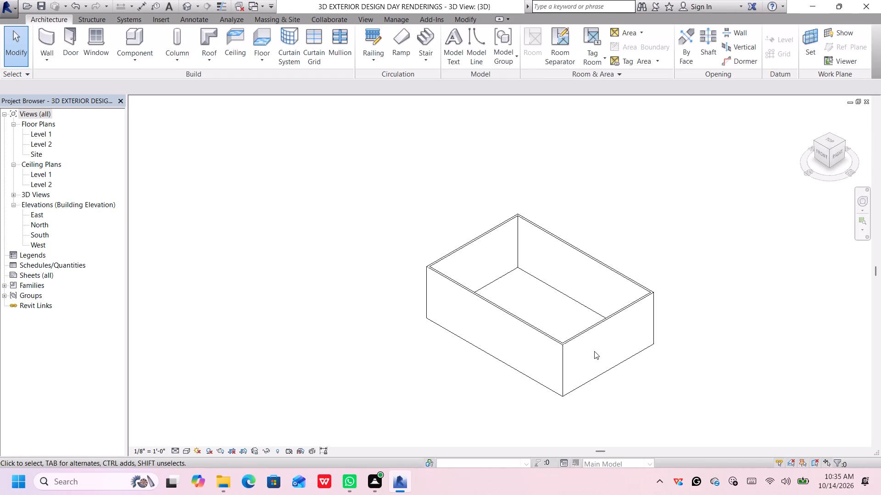
scroll(626, 392, "up", 1)
scroll(626, 392, "down", 1)
middle_click_drag(617, 386, 566, 351)
middle_click_drag(566, 351, 558, 346)
middle_click_drag(619, 299, 613, 300)
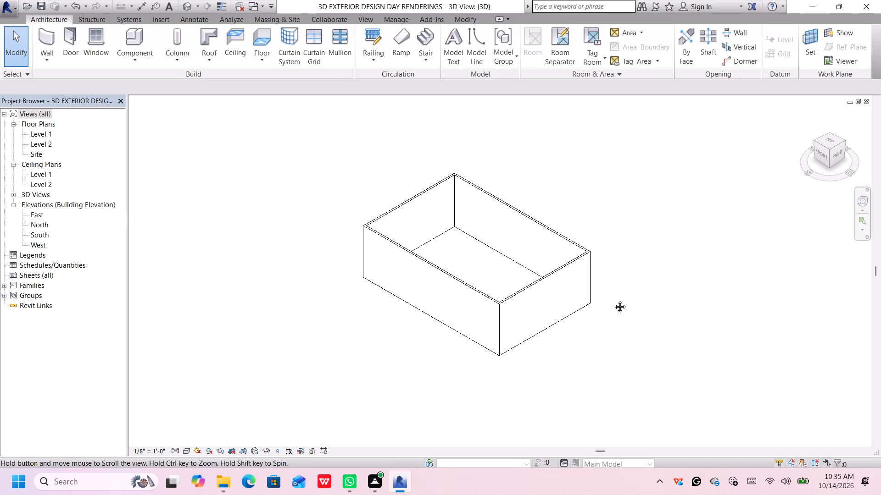
middle_click_drag(613, 300, 610, 302)
scroll(566, 331, "down", 3)
scroll(592, 280, "up", 1)
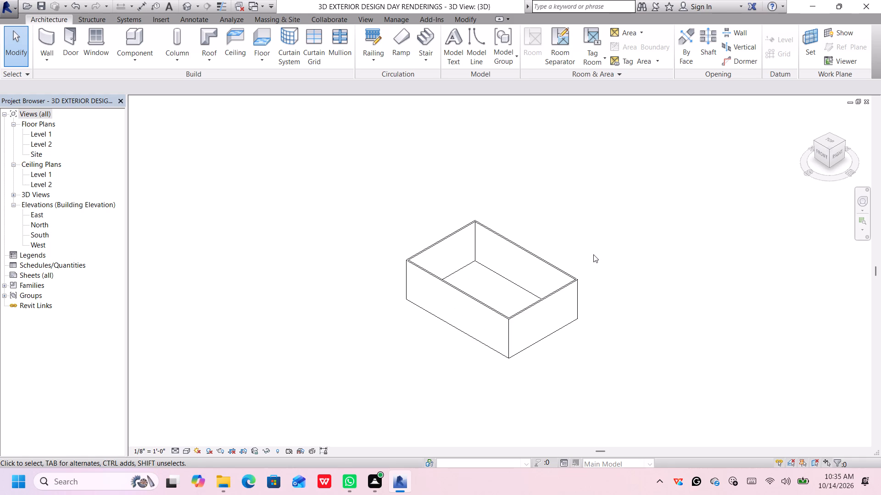
scroll(595, 253, "down", 3)
middle_click_drag(597, 258, 496, 244)
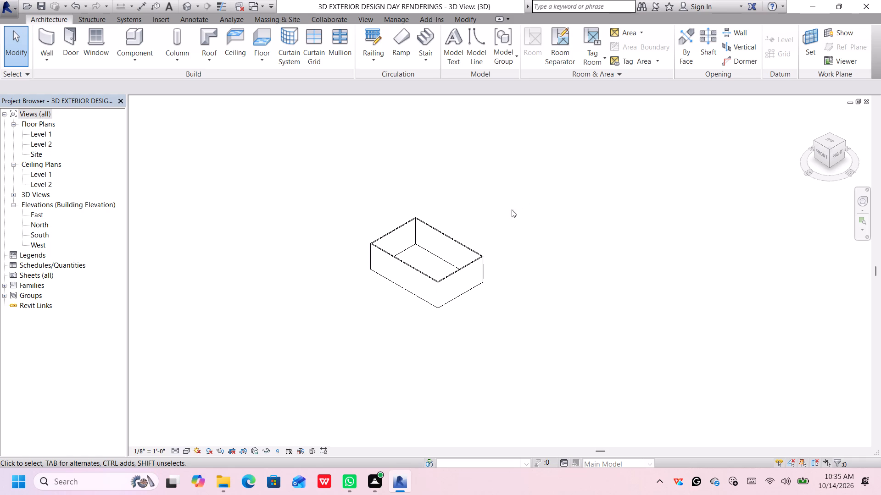
scroll(493, 242, "up", 1)
middle_click_drag(491, 247, 493, 213)
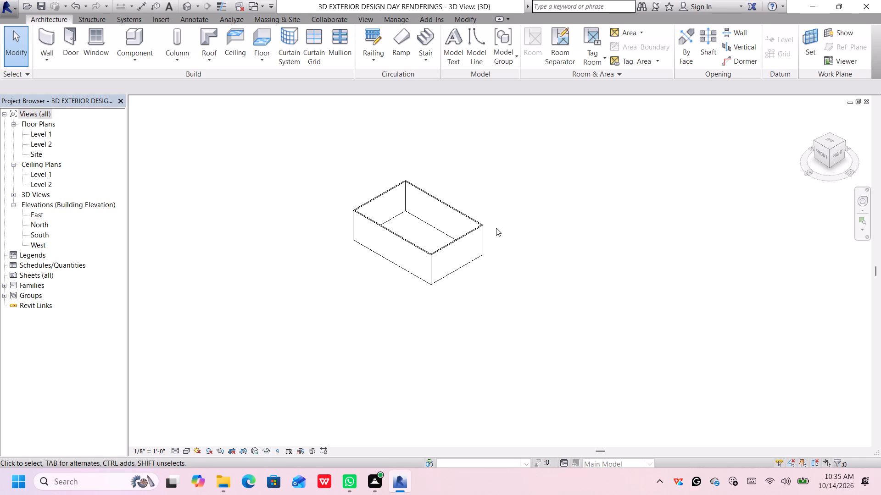
scroll(452, 250, "up", 1)
key("ctrl+z")
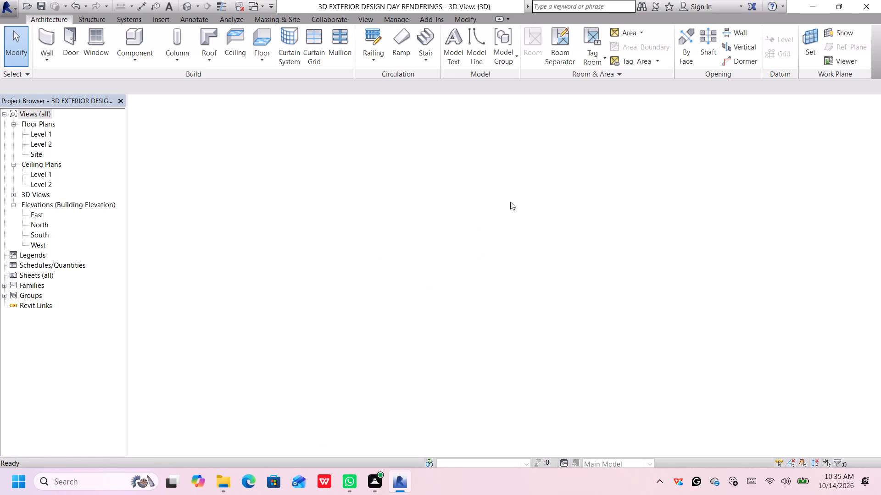
Copy the four walls of the rectangle and paste the copy about 100' directly north of the original.
left_click_drag(469, 230, 284, 368)
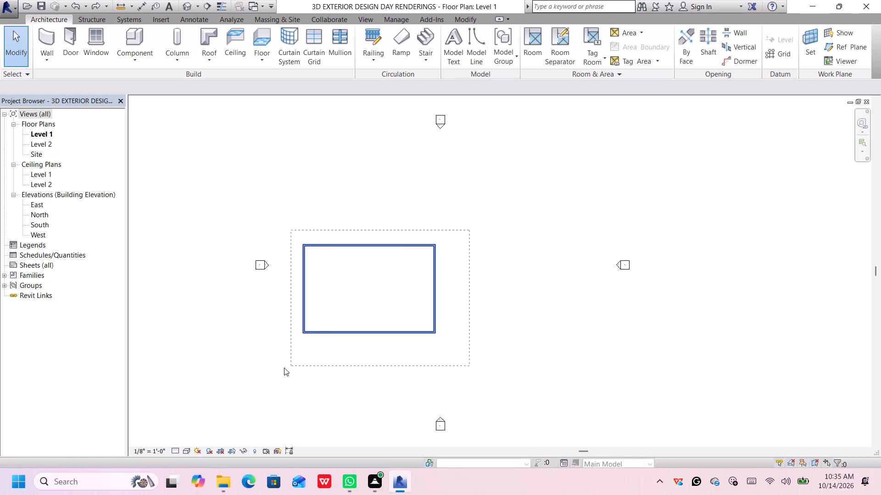
left_click_drag(284, 368, 283, 368)
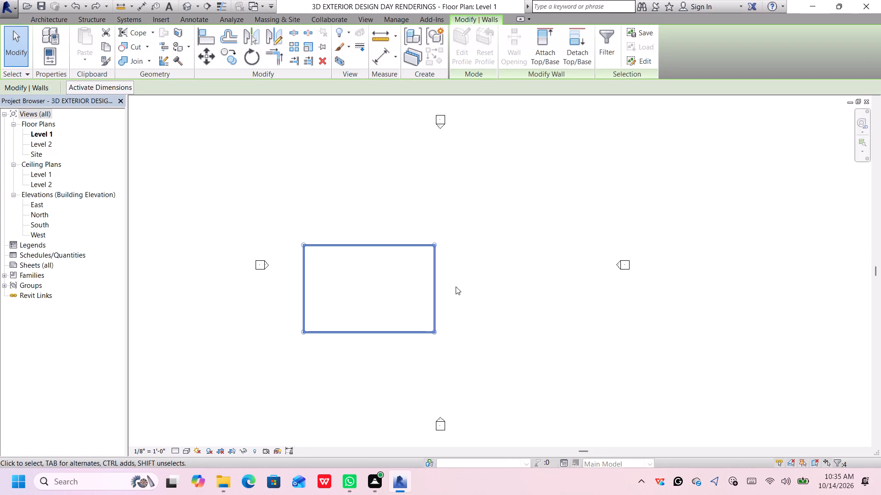
middle_click_drag(456, 286, 456, 300)
middle_click_drag(446, 250, 441, 263)
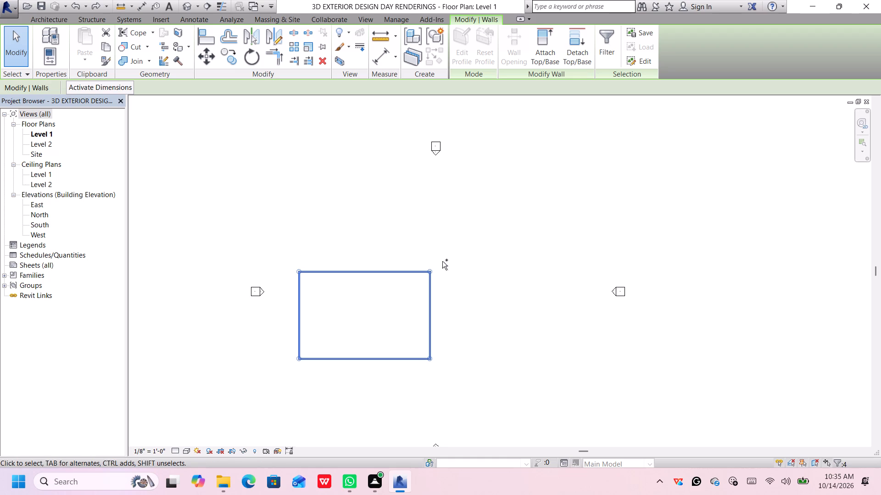
key("ctrl+c")
key("ctrl+v")
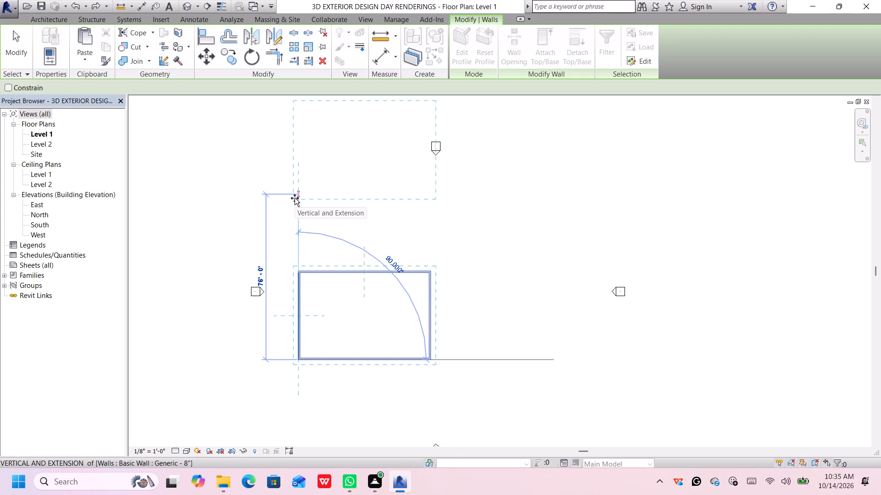
middle_click_drag(295, 198, 284, 268)
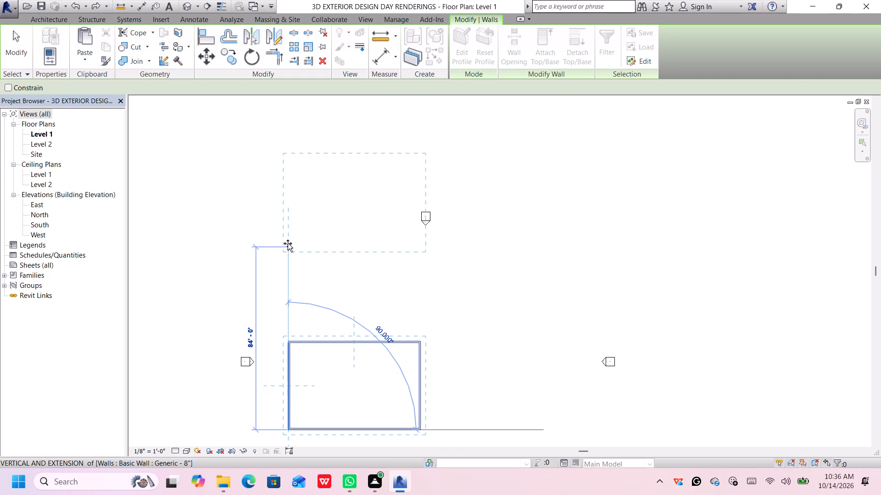
middle_click_drag(298, 213, 288, 271)
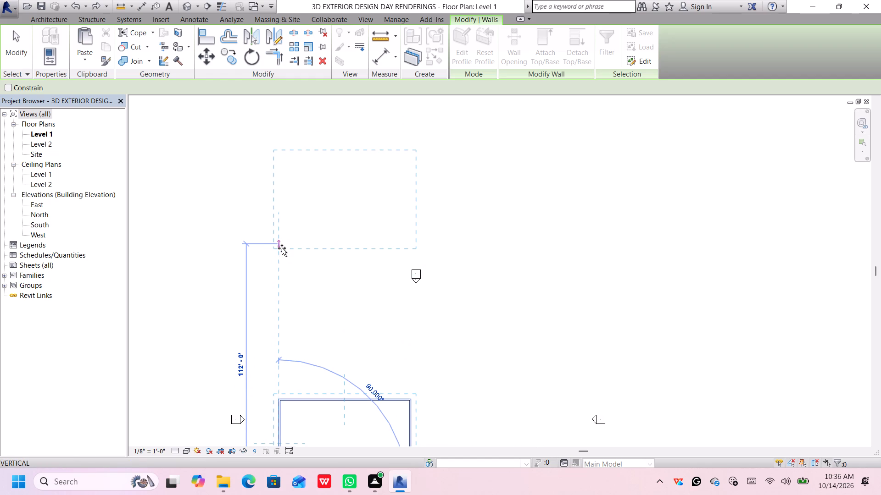
scroll(282, 251, "down", 3)
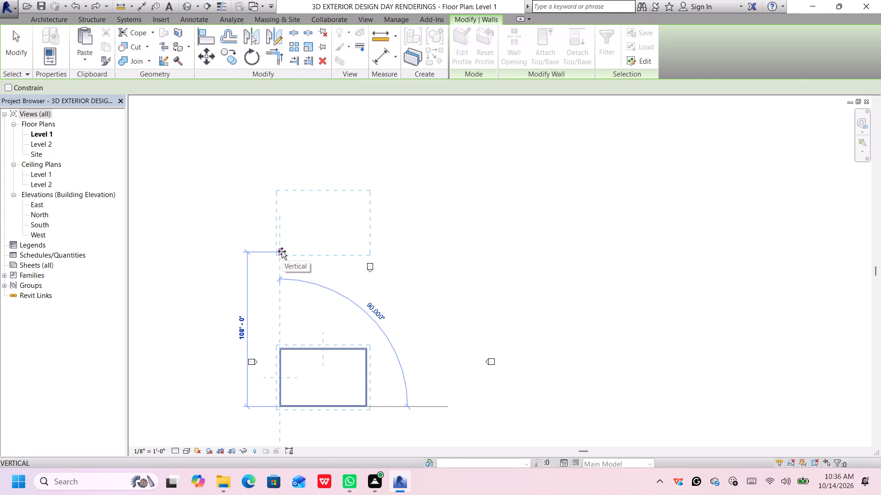
scroll(282, 251, "up", 1)
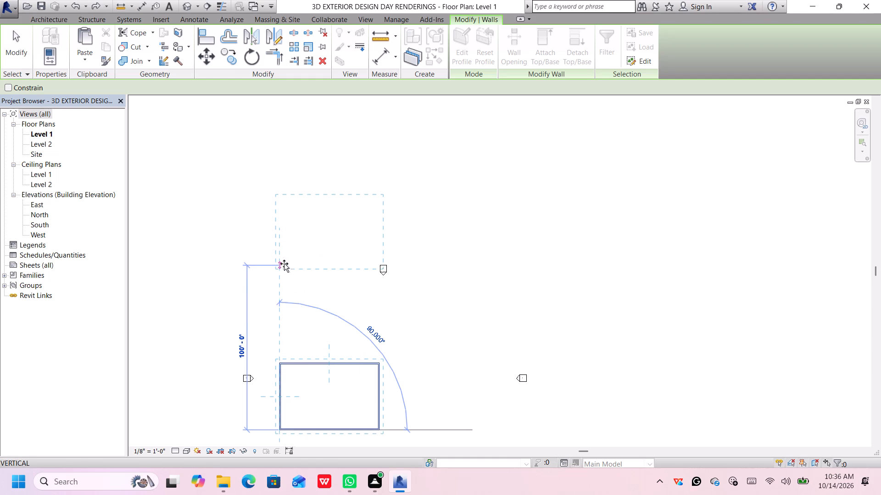
left_click(284, 266)
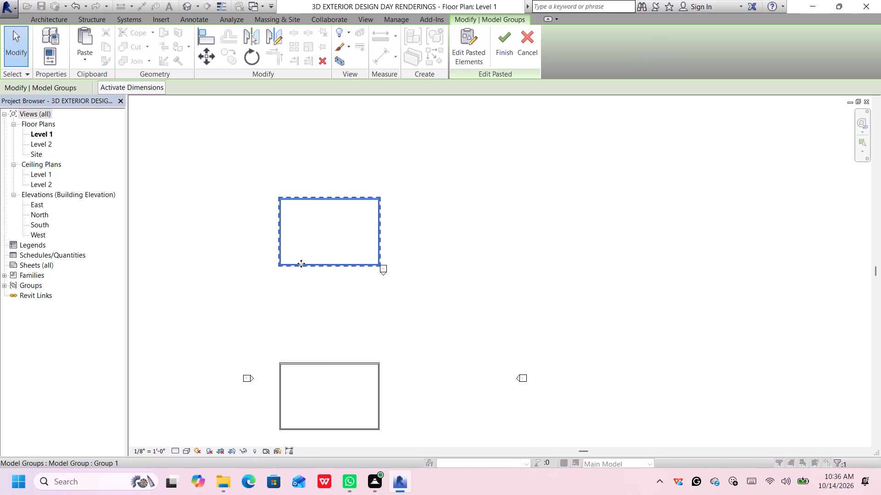
Move the pasted wall rectangle south so its bottom wall meets the original rectangle's north wall.
scroll(436, 368, "down", 1)
middle_click_drag(442, 373, 438, 340)
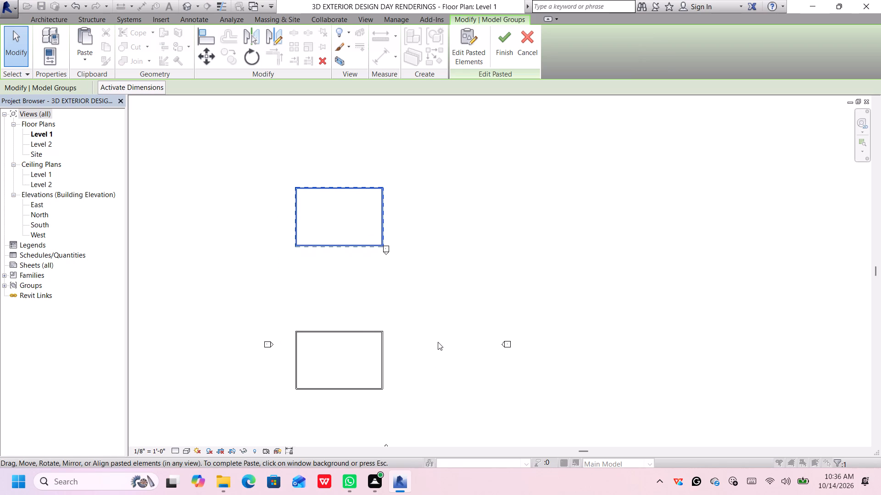
middle_click_drag(415, 369, 407, 360)
middle_click_drag(427, 273, 406, 279)
middle_click_drag(382, 249, 383, 251)
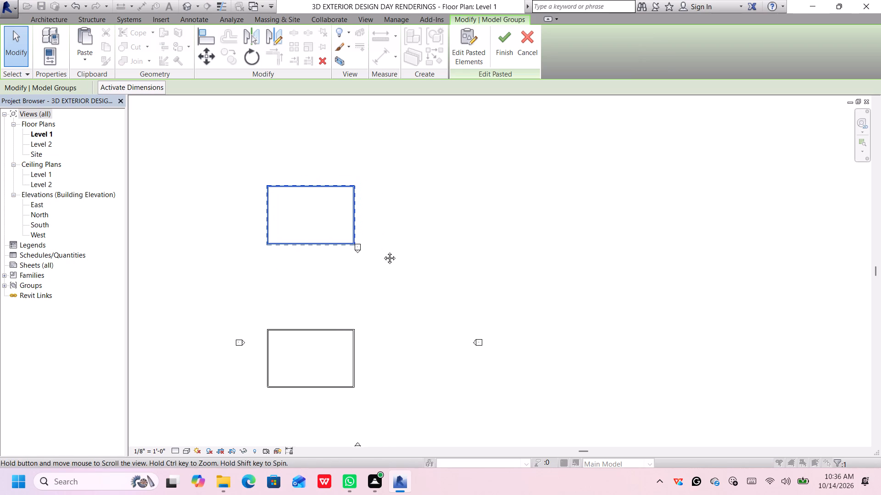
middle_click_drag(383, 251, 397, 275)
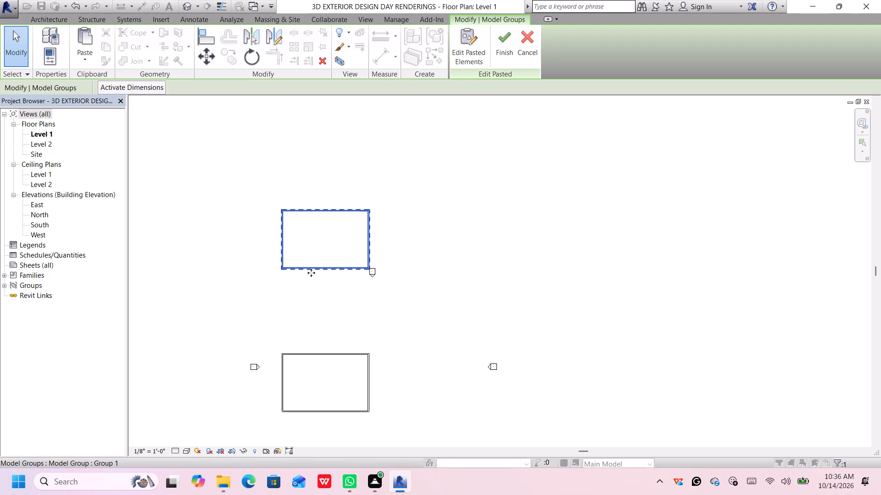
middle_click_drag(319, 281, 323, 268)
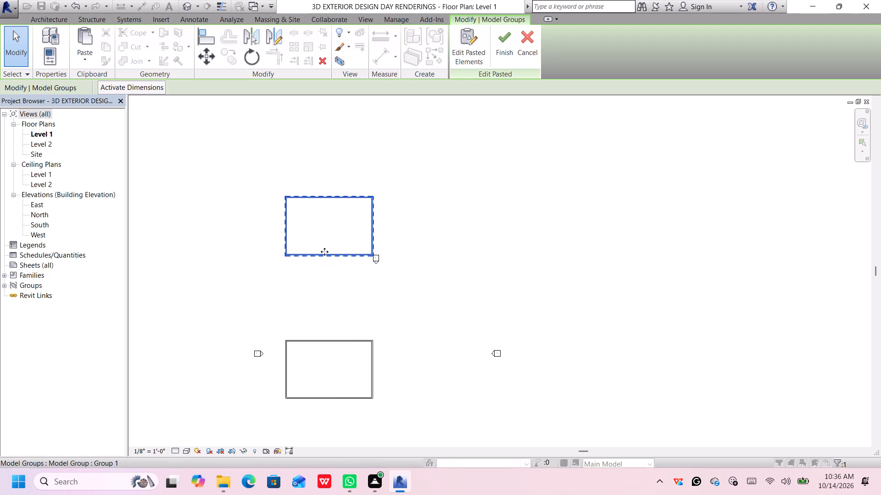
left_click(324, 253)
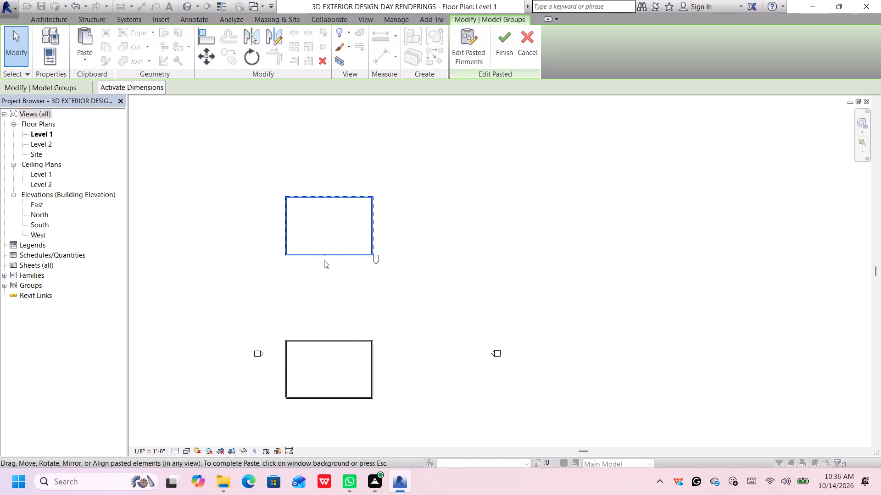
left_click_drag(285, 253, 289, 266)
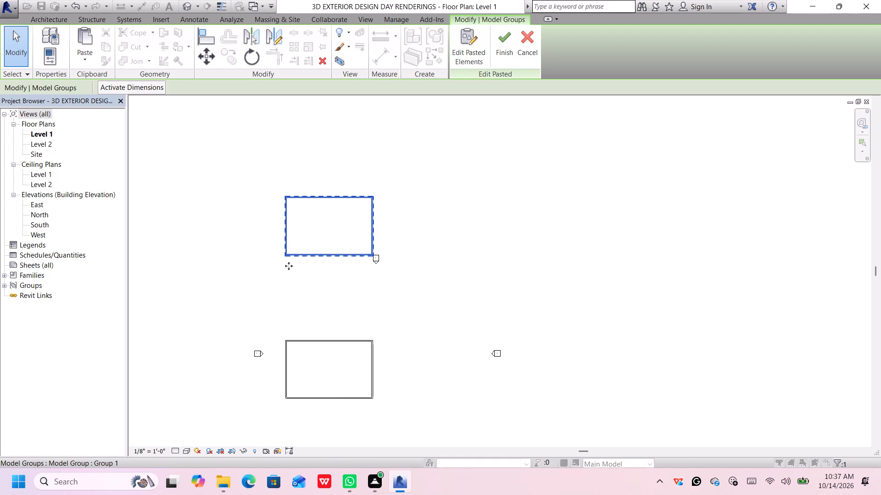
left_click_drag(289, 266, 284, 339)
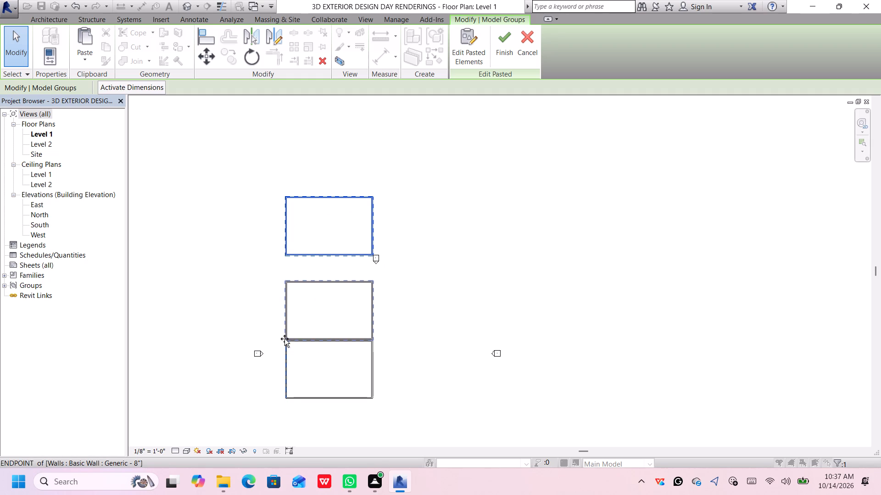
left_click_drag(284, 339, 285, 339)
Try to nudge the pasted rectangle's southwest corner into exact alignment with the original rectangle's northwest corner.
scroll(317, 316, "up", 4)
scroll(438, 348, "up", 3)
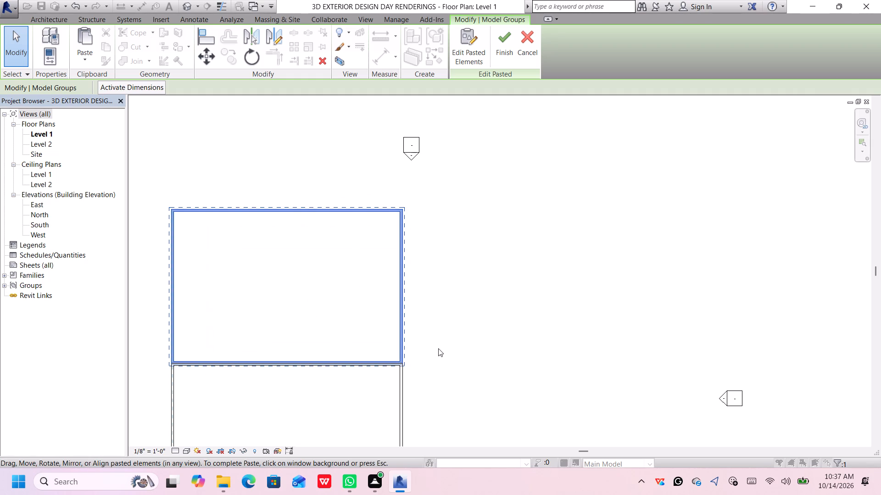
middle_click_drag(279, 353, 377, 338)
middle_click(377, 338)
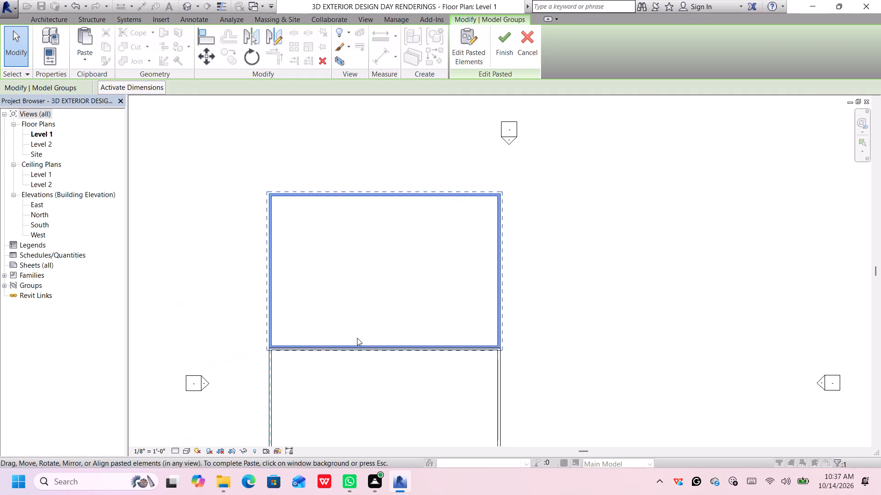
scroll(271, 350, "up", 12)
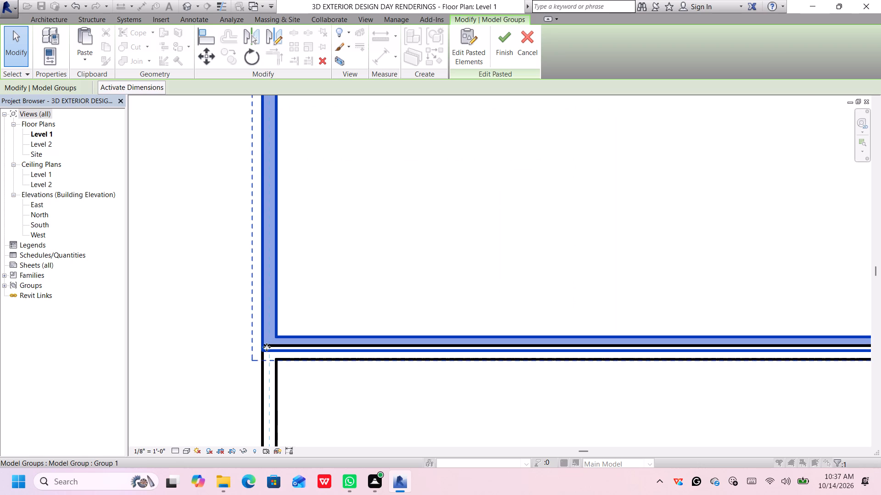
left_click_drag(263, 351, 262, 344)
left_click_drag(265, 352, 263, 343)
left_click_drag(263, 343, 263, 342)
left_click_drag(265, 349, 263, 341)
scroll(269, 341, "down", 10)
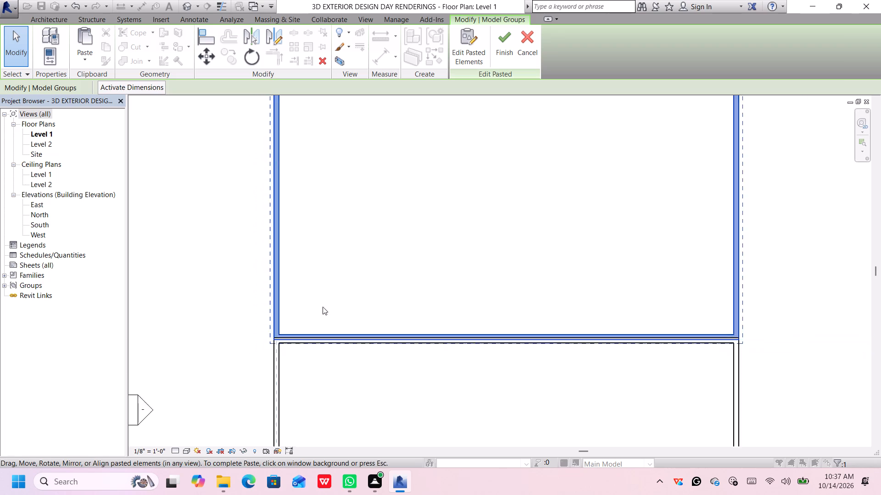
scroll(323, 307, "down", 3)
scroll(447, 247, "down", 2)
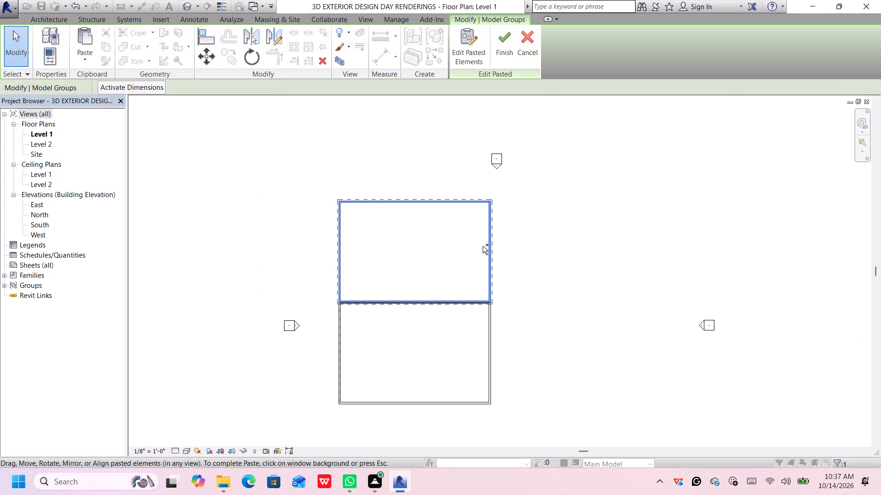
Paste another copy of the wall rectangle directly north of the second one, starting at its northwest corner.
key("ctrl+v")
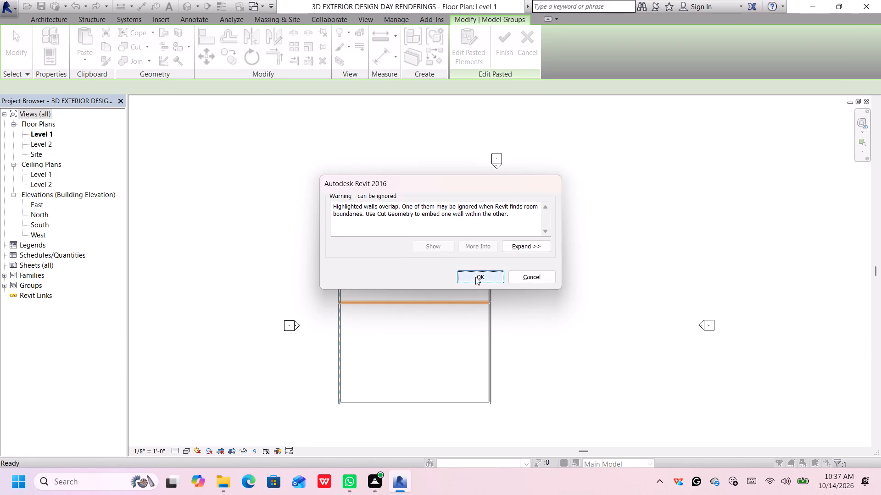
left_click(476, 276)
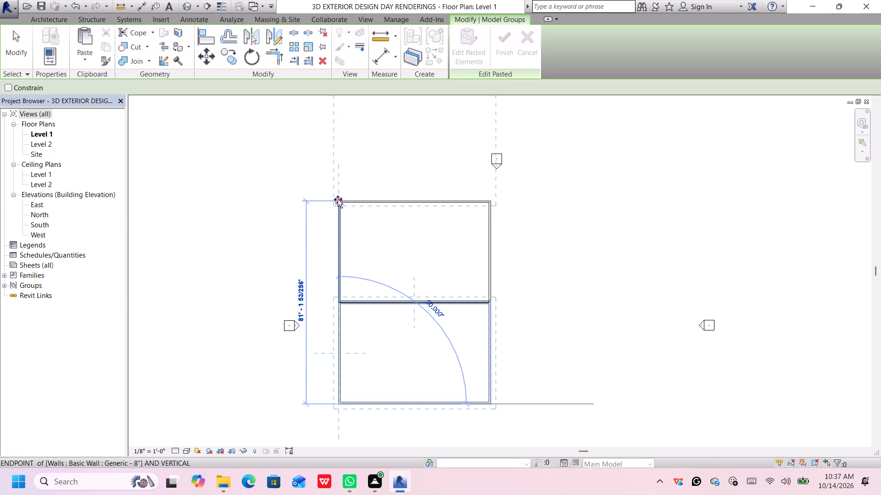
left_click(338, 199)
scroll(427, 154, "down", 2)
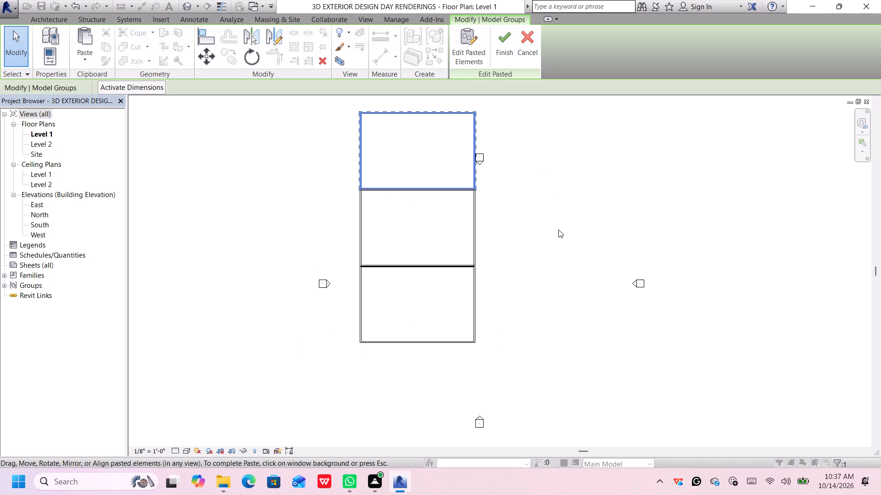
Paste a fourth wall rectangle against the north side of the third, aligned with the column's west edge.
middle_click_drag(551, 243, 472, 252)
middle_click_drag(438, 164, 432, 261)
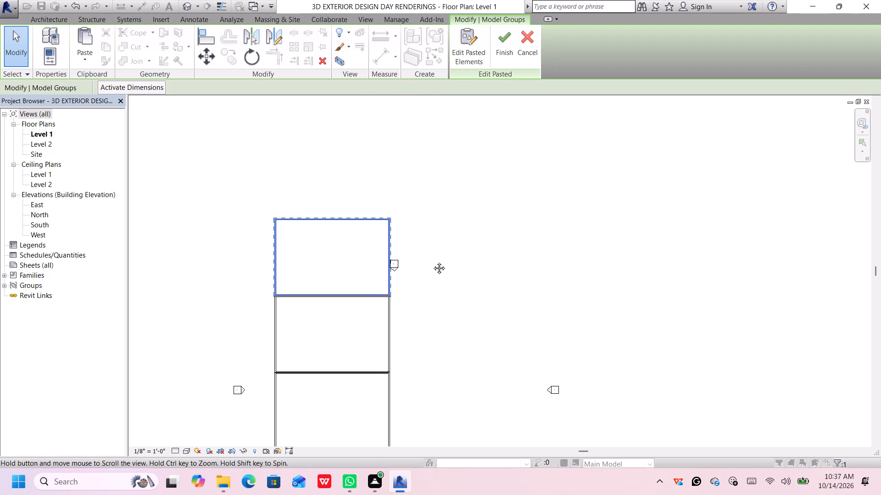
middle_click_drag(432, 261, 432, 261)
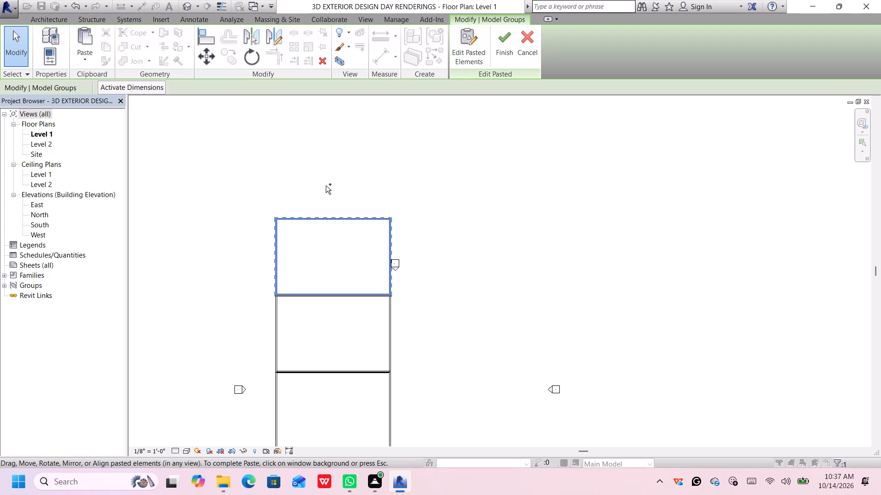
key("ctrl+v")
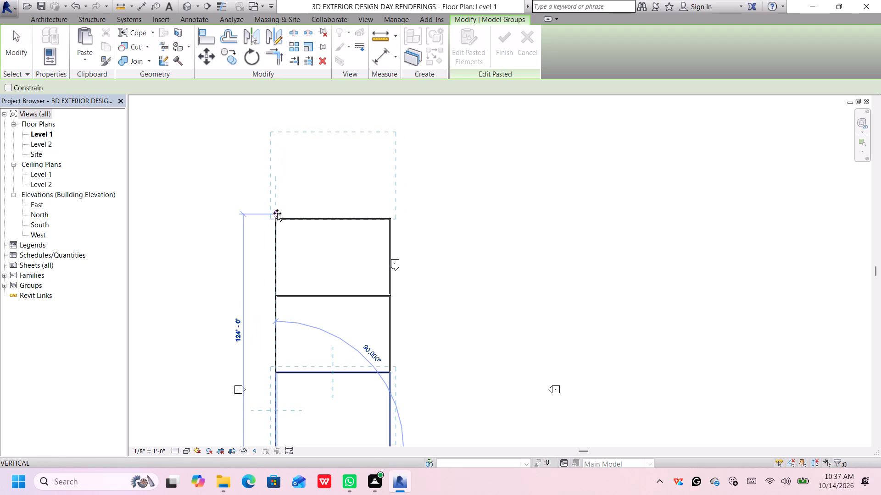
left_click(275, 216)
scroll(434, 187, "down", 2)
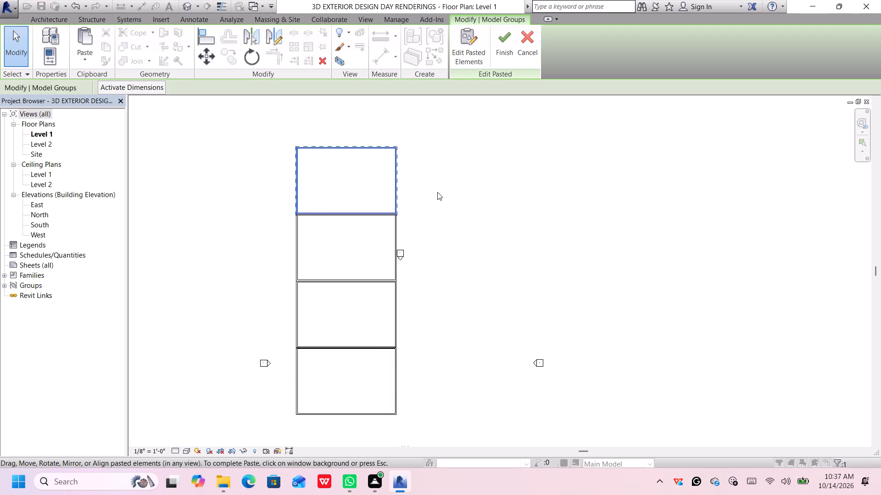
Paste a copy of the wall rectangle adjoining the original's east side, starting at its southeast corner.
middle_click_drag(458, 287, 420, 253)
middle_click_drag(471, 195, 435, 202)
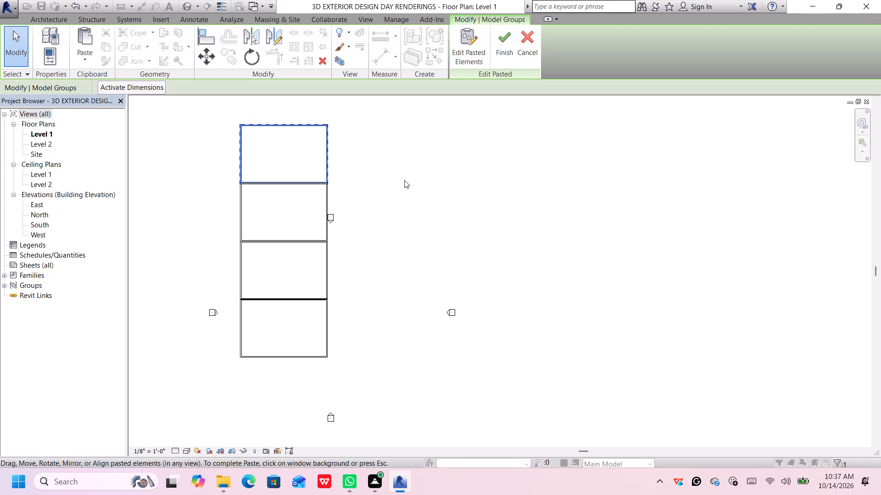
middle_click_drag(407, 182, 426, 206)
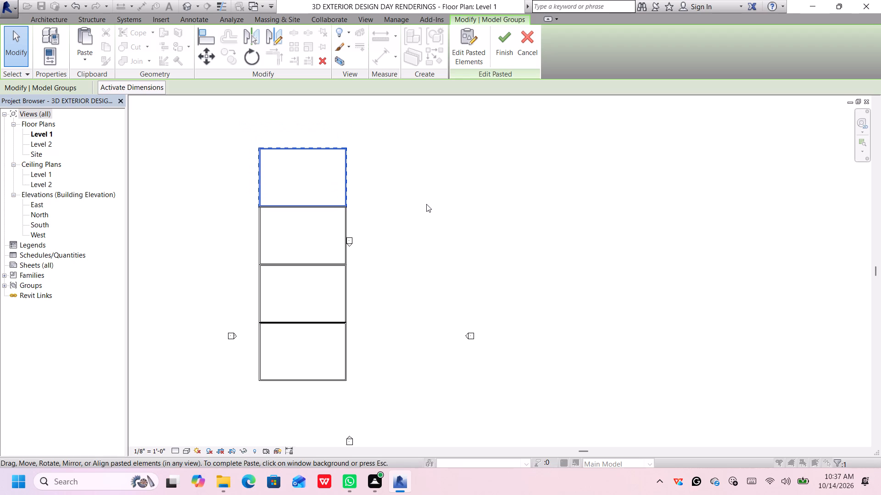
middle_click_drag(385, 175, 397, 185)
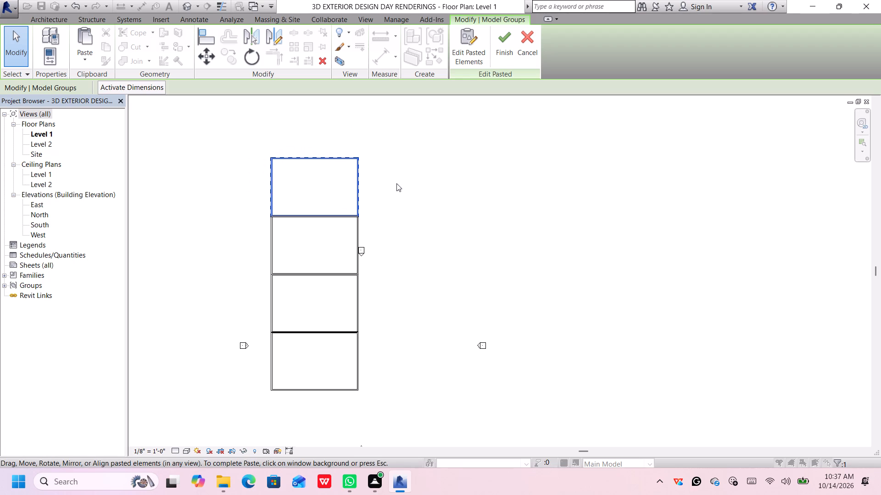
key("ctrl+v")
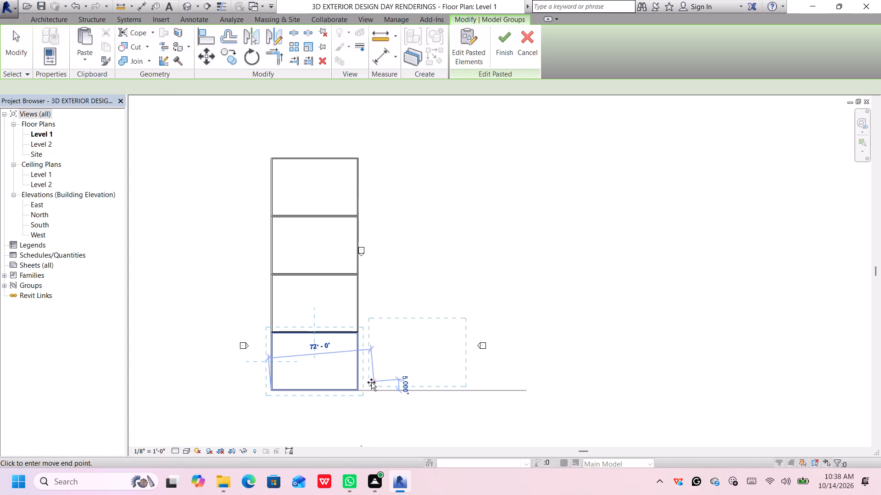
left_click(358, 388)
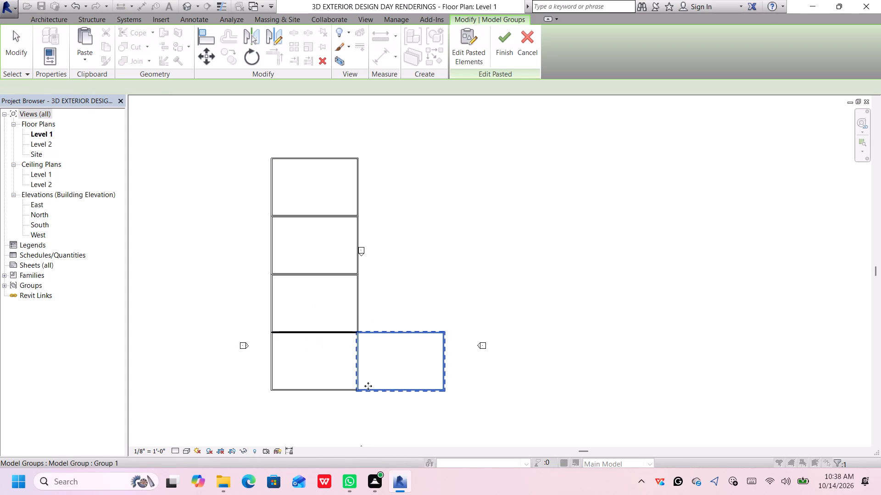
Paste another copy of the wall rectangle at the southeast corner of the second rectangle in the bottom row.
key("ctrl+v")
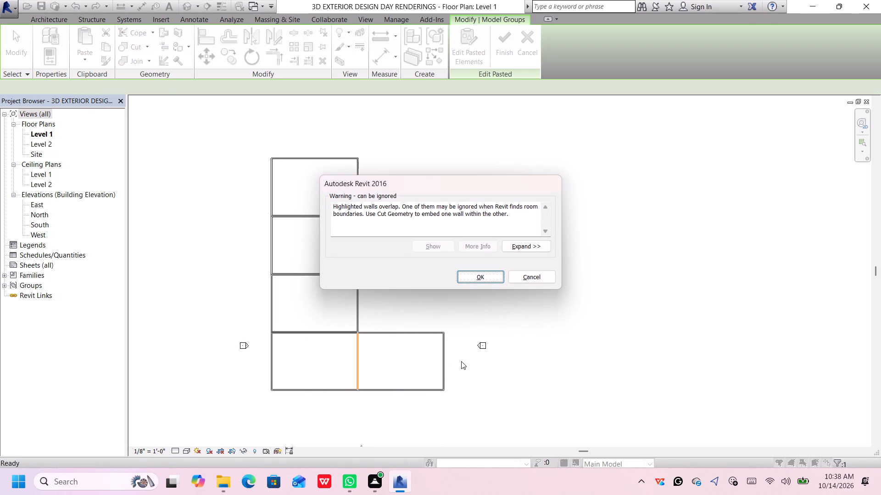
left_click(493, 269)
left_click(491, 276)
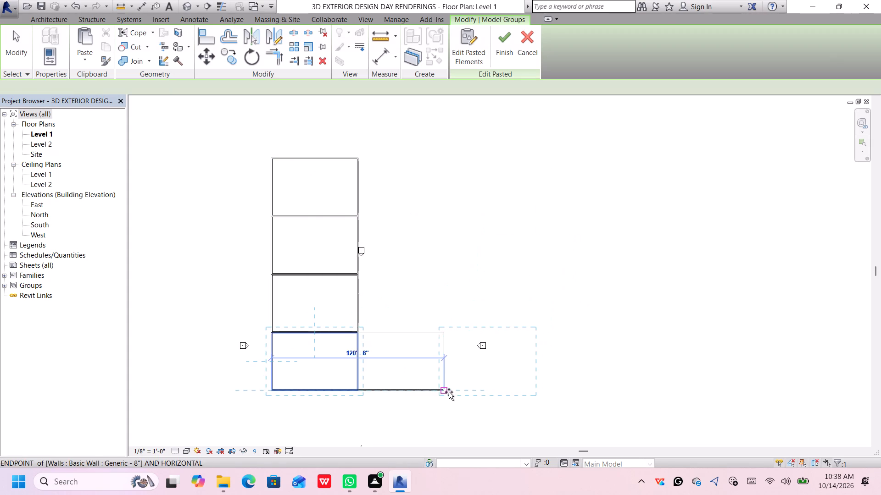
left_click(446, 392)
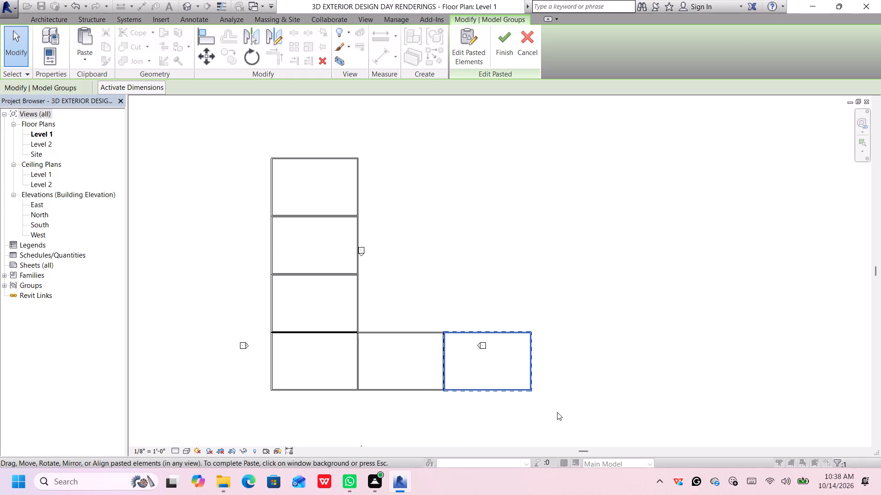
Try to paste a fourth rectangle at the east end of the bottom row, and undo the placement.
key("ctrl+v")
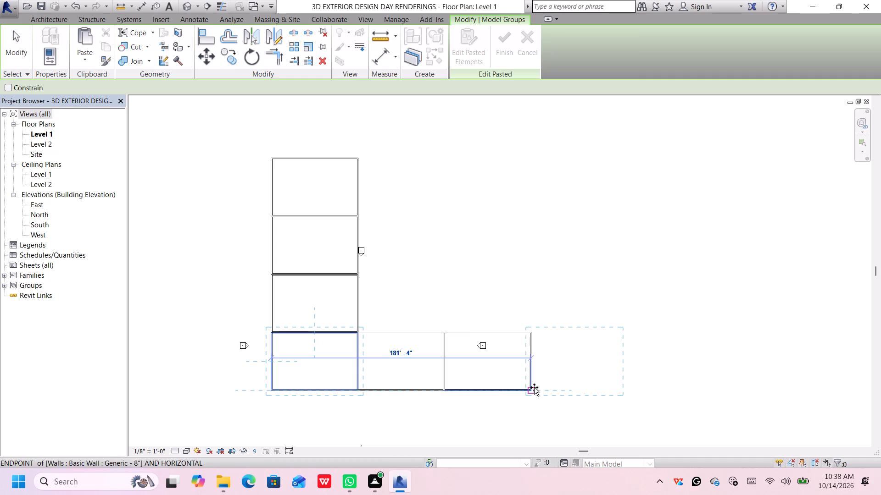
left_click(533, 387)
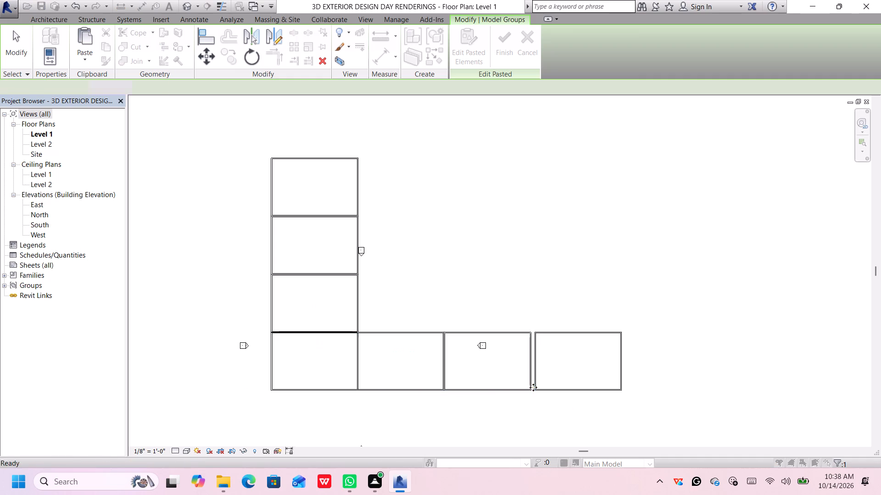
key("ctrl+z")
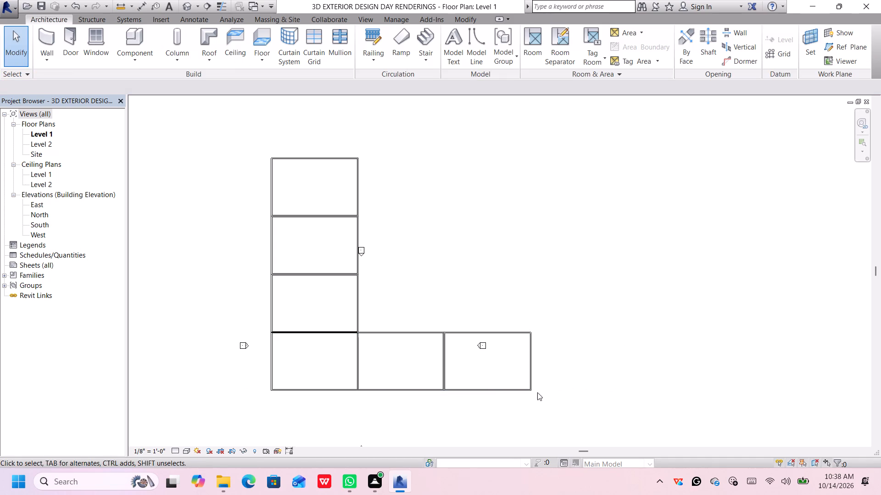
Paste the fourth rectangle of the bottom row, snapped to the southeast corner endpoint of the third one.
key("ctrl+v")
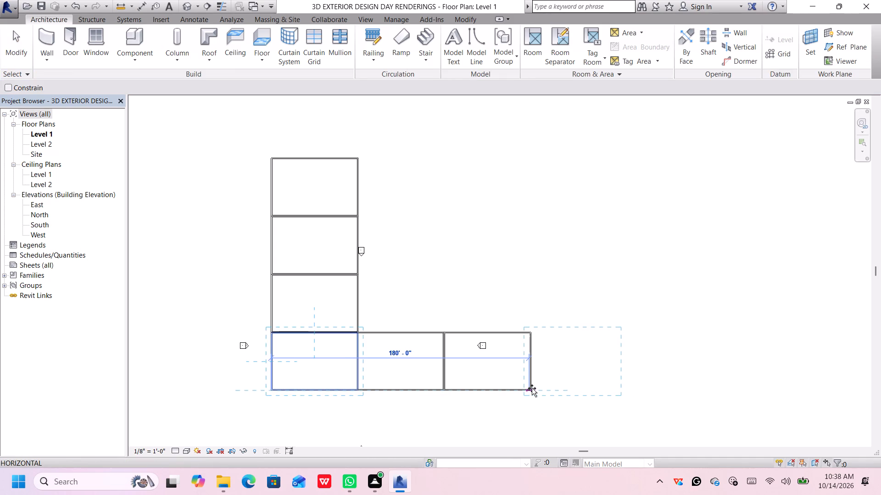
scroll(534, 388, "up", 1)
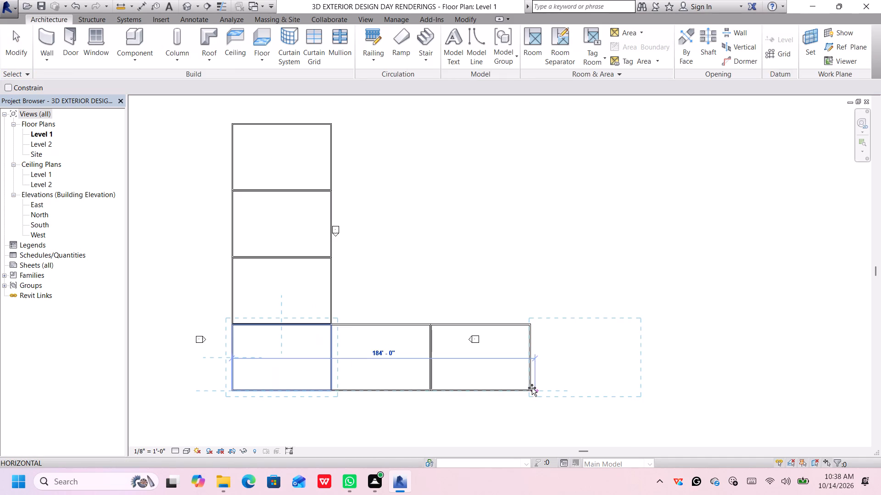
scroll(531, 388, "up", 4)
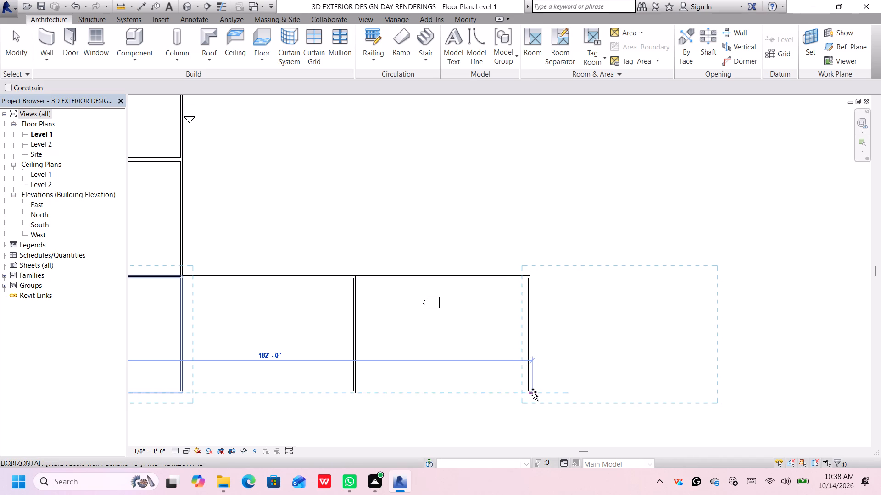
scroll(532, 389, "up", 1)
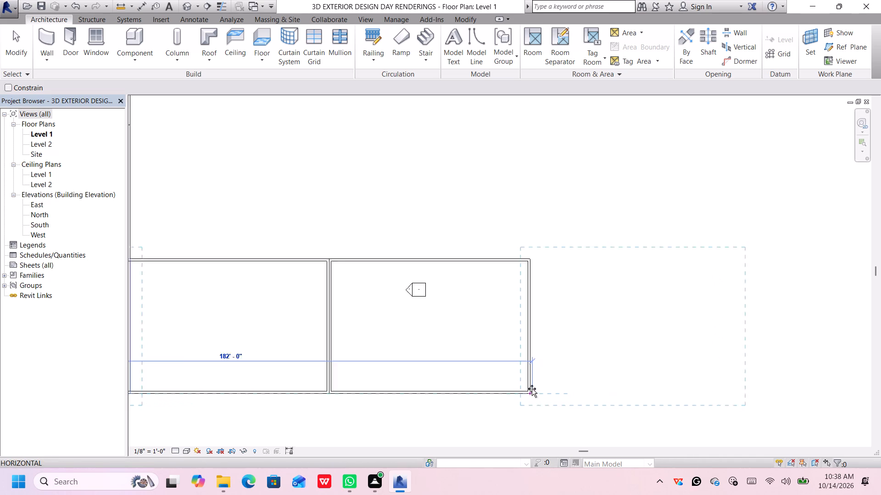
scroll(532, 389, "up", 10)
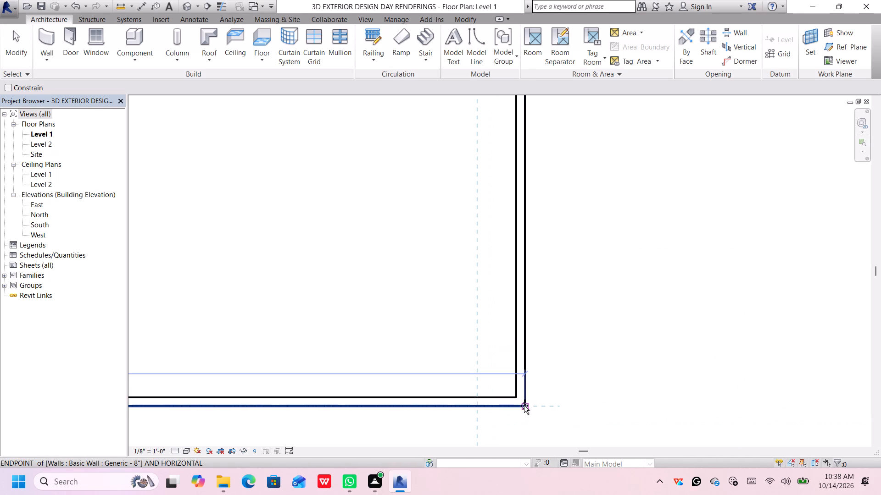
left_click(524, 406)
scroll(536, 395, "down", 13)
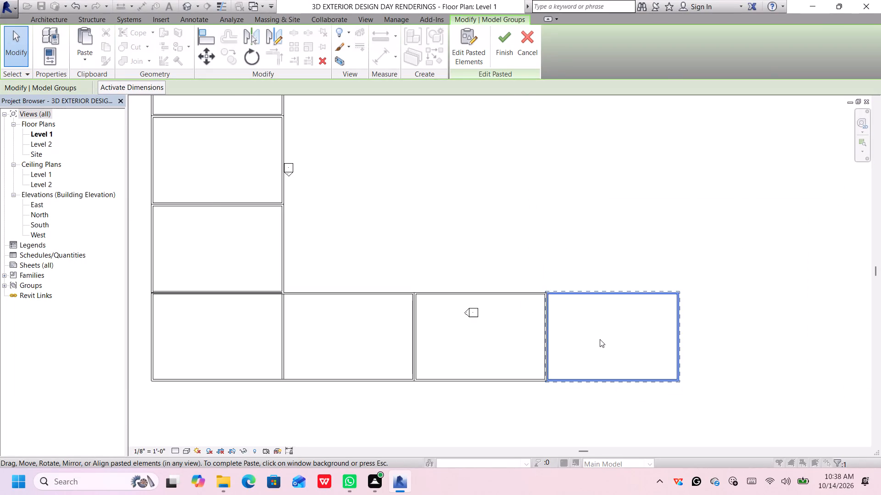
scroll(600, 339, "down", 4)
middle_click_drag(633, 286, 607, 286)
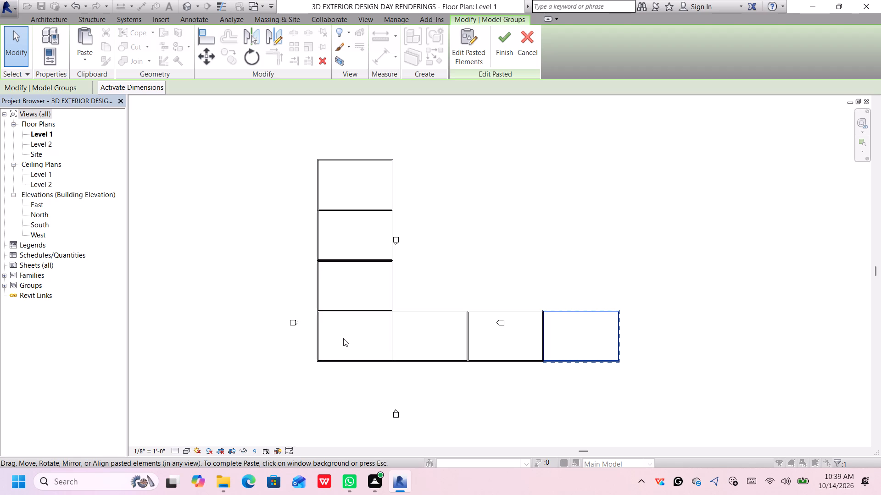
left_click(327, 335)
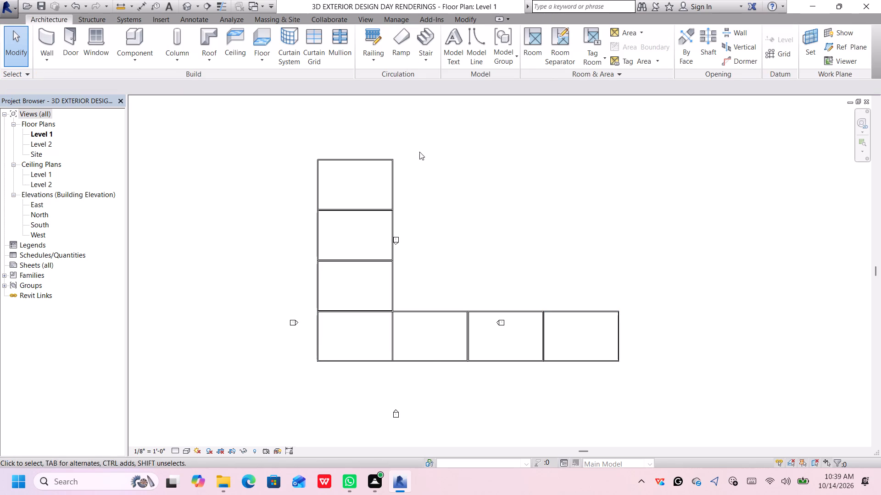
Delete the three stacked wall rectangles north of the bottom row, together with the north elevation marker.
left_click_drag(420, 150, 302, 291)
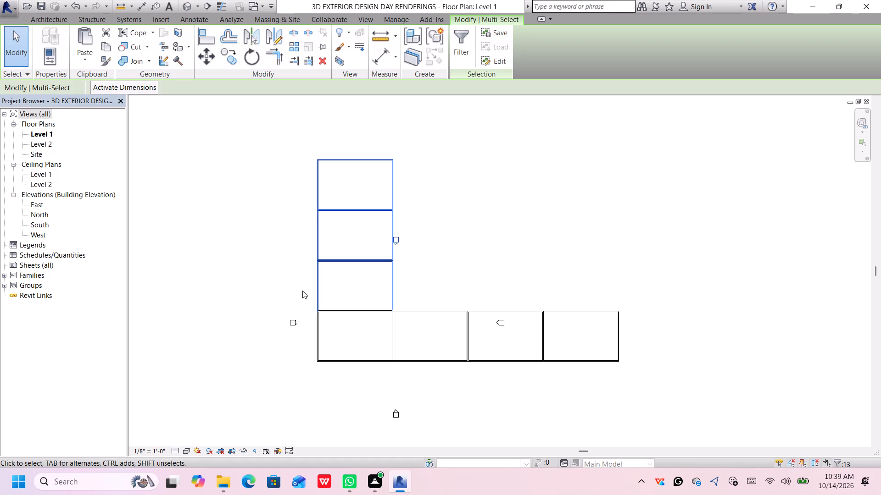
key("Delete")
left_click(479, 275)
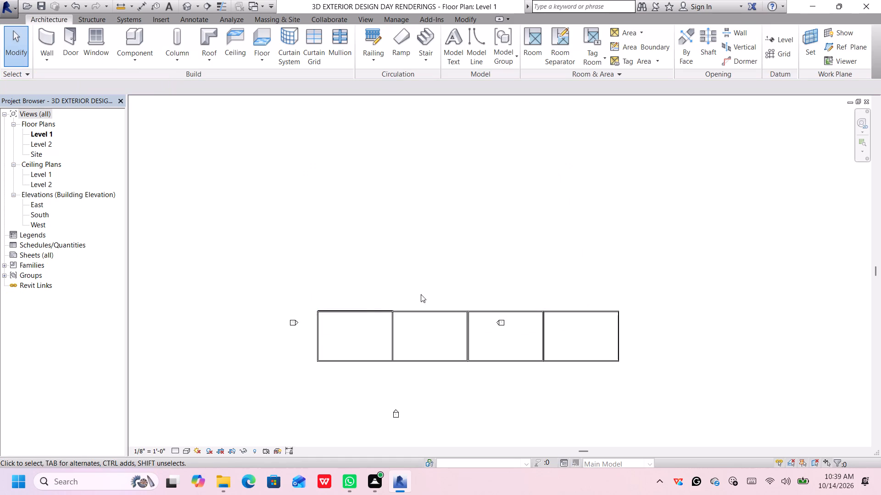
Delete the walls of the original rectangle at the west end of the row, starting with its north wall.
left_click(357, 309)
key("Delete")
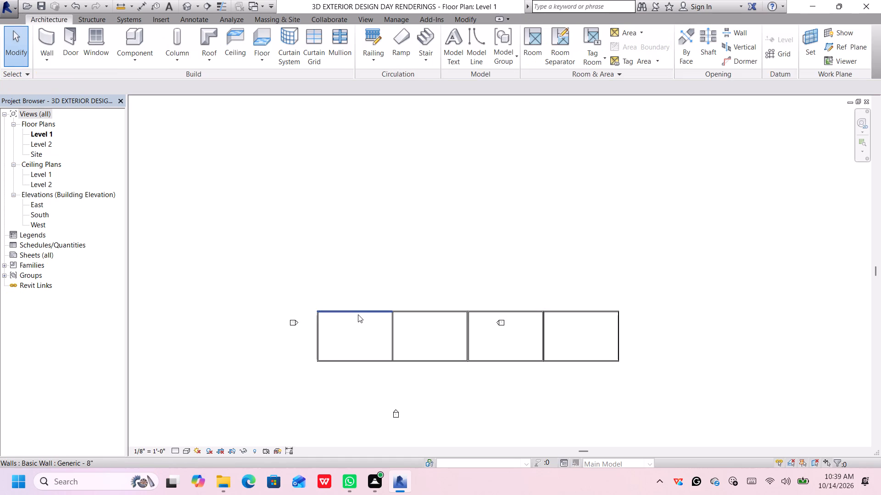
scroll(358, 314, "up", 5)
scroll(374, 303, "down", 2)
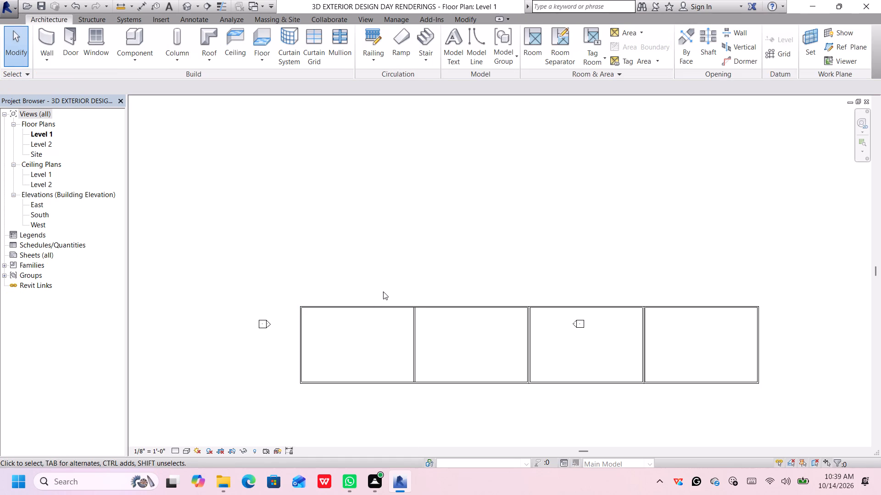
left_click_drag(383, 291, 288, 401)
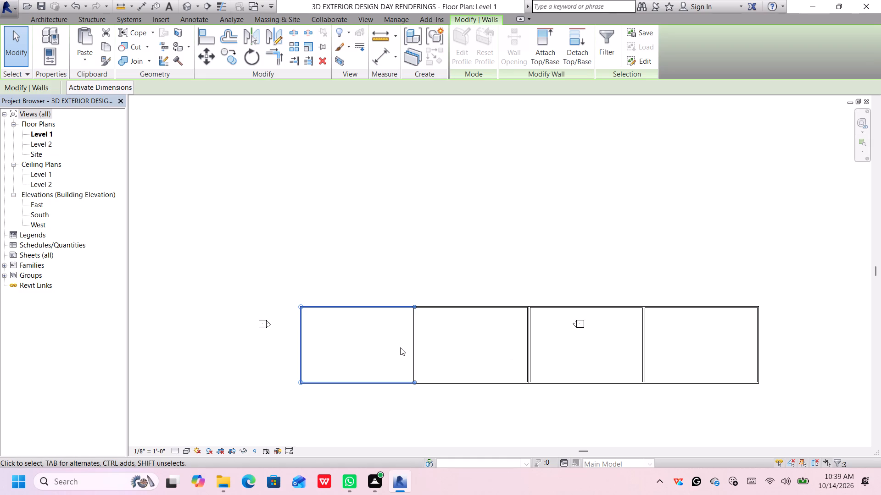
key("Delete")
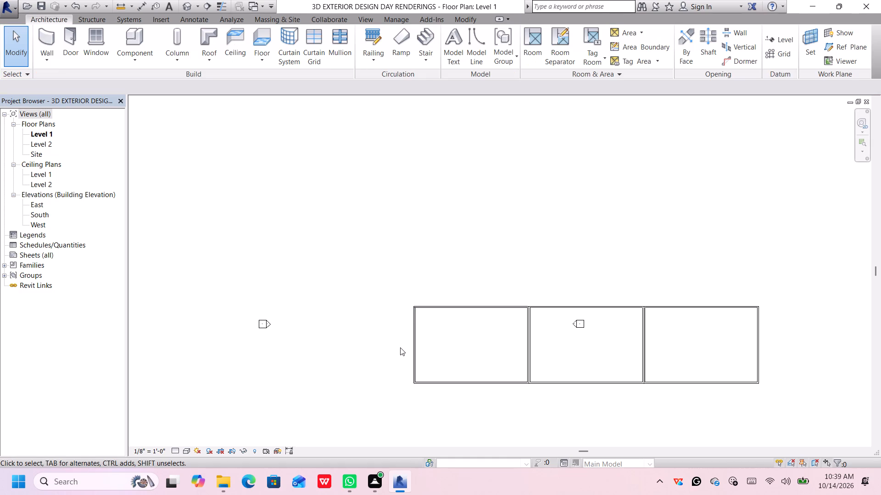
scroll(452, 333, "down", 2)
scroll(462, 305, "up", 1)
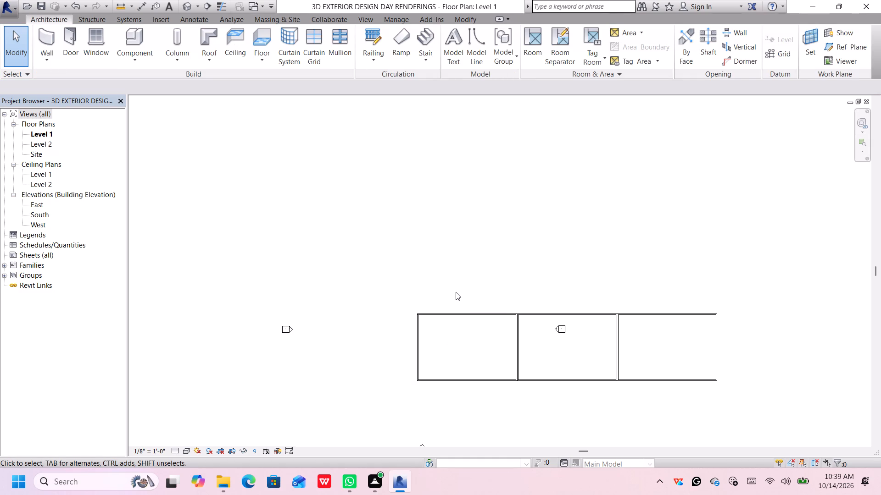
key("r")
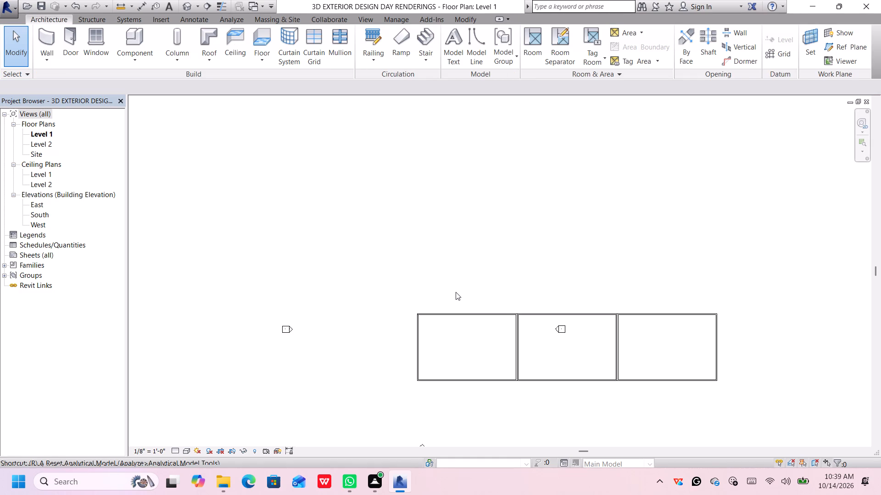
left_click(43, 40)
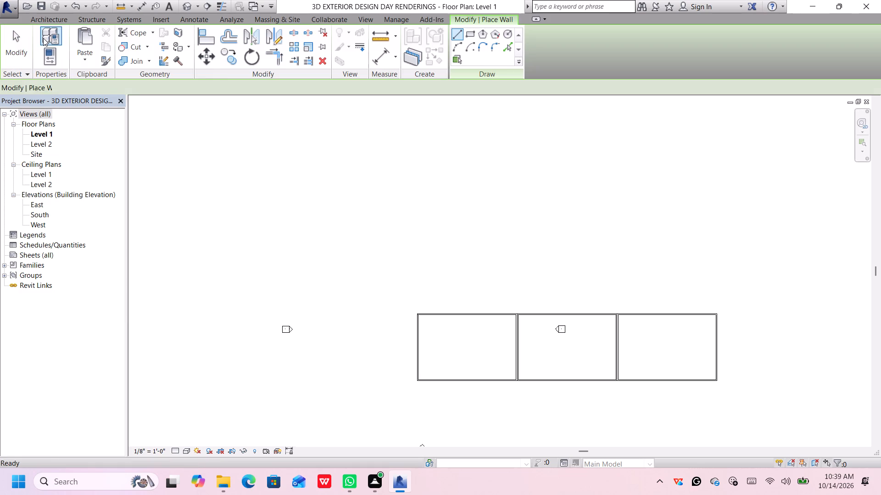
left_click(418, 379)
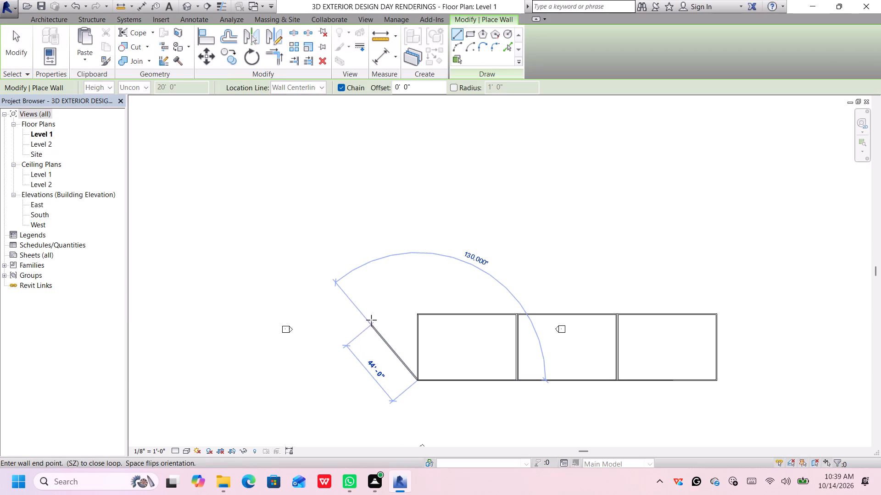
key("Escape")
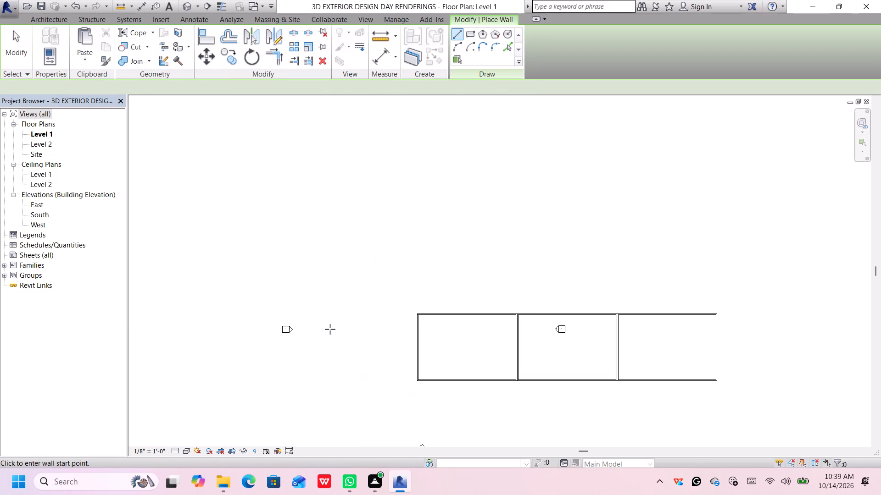
Undo all the deletions, pasted copies and the original wall rectangle, back to an empty Level 1 plan.
key("ctrl+z")
key("ctrl+z")
key("ctrl+z")
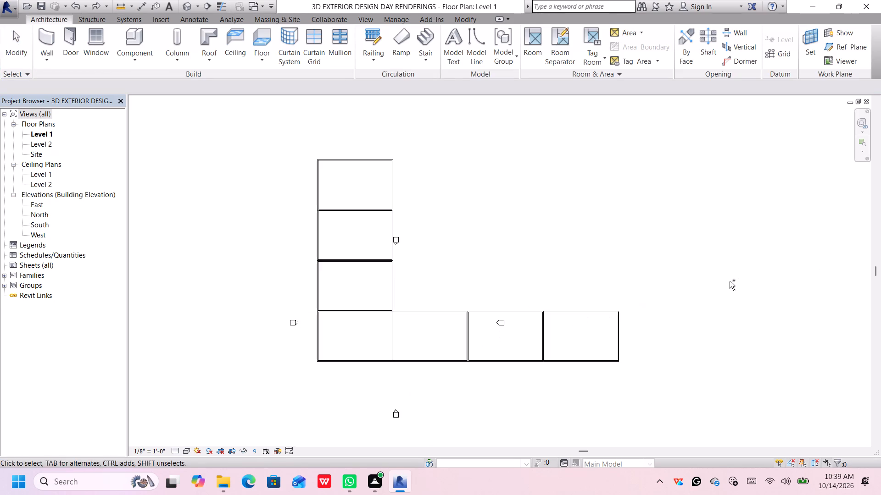
key("ctrl+z")
key("ctrl+z")
key("ctrl+z")
key("ctrl+z")
key("ctrl+z")
key("ctrl+z")
key("ctrl+z")
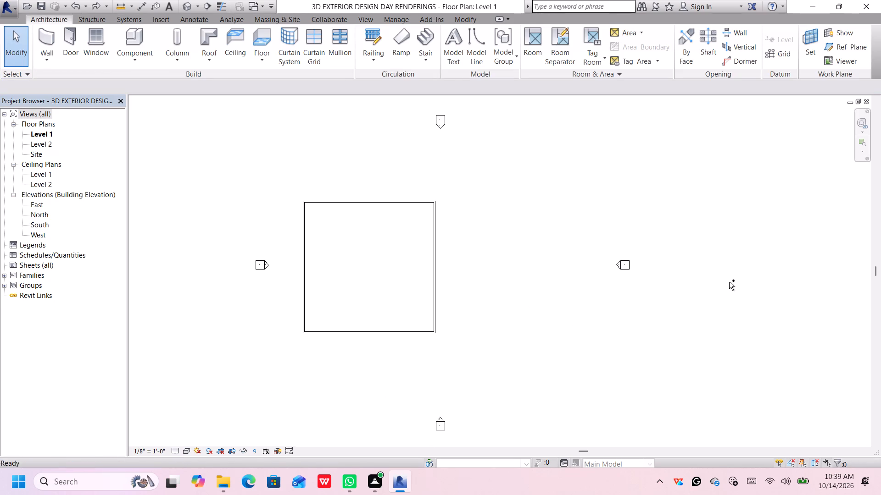
key("ctrl+z")
key("ctrl+z")
key("ctrl+z")
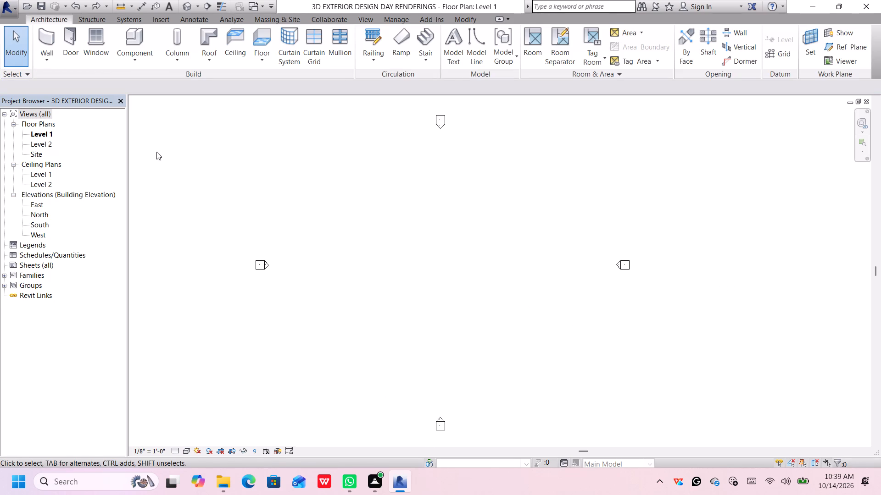
Start the Wall tool and set the unconnected wall height to 10'.
left_click(43, 40)
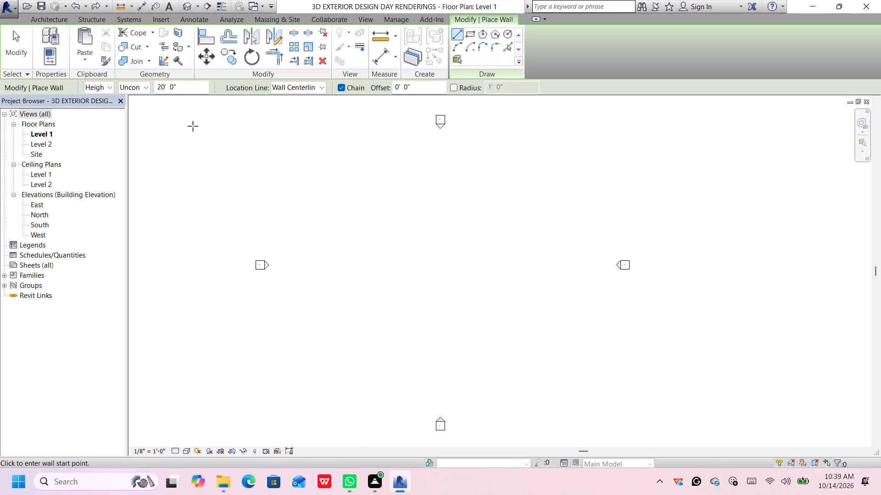
left_click(191, 88)
key("BackSpace")
key("BackSpace")
key("BackSpace")
key("BackSpace")
key("BackSpace")
key("BackSpace")
key("BackSpace")
key("BackSpace")
key("BackSpace")
key("BackSpace")
key("BackSpace")
key("BackSpace")
key("BackSpace")
key("BackSpace")
key("BackSpace")
key("1")
key("0")
key("apostrophe")
key("Return")
Draw a rectangle of walls about 92' by 64' between the four elevation markers.
left_click(470, 37)
left_click(340, 197)
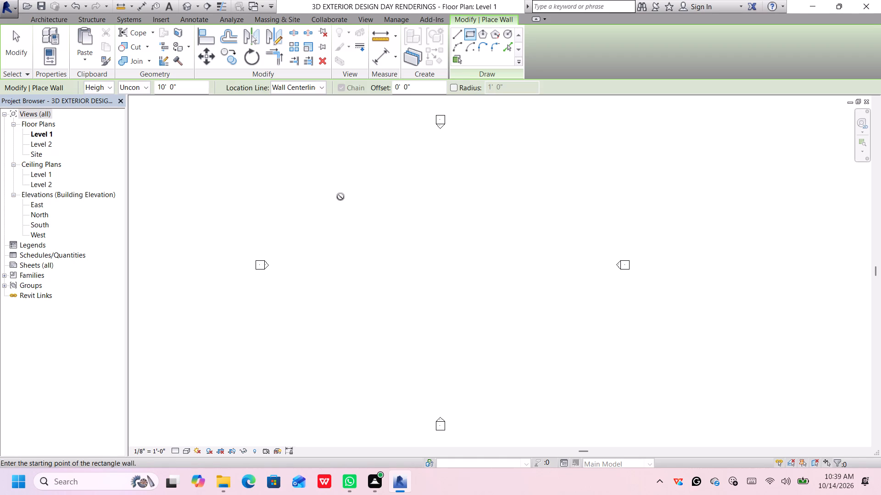
left_click(538, 336)
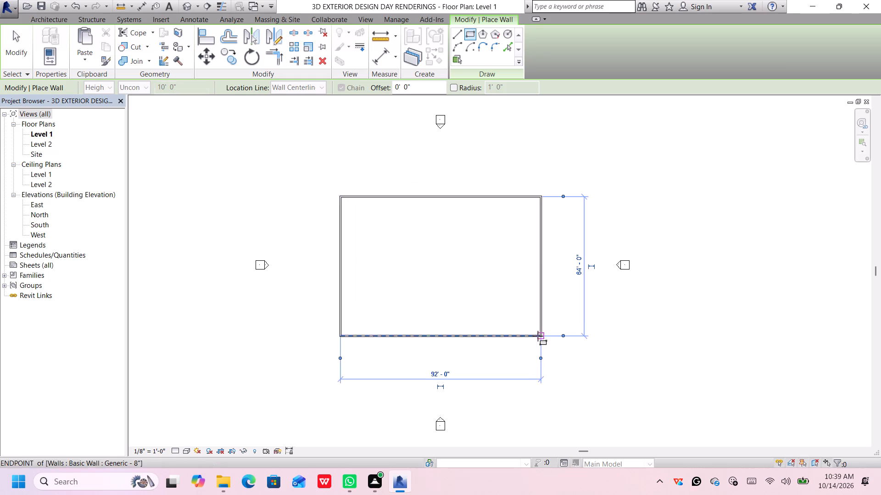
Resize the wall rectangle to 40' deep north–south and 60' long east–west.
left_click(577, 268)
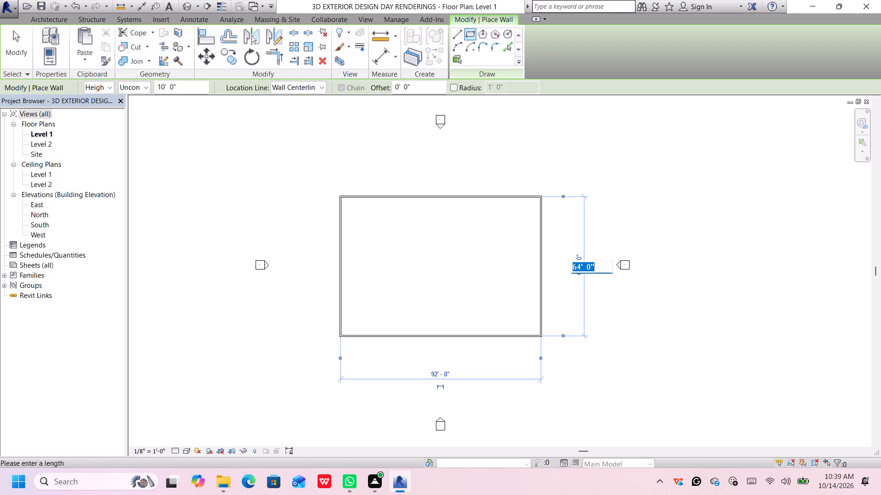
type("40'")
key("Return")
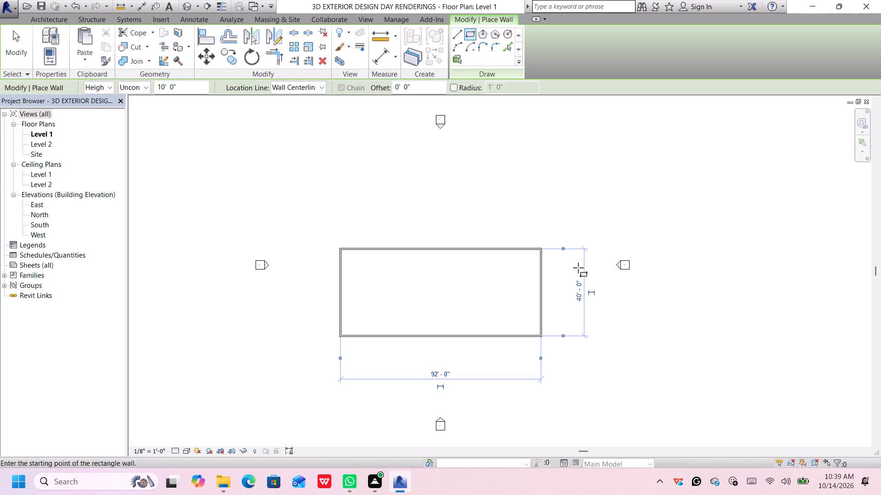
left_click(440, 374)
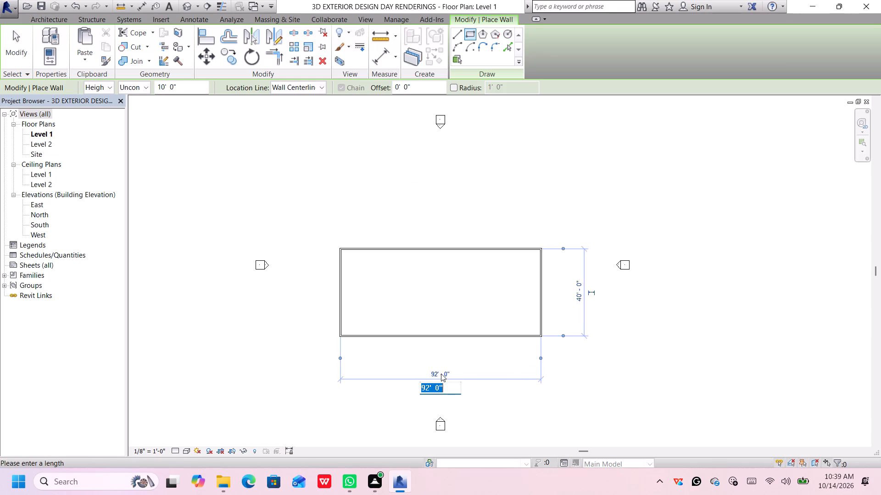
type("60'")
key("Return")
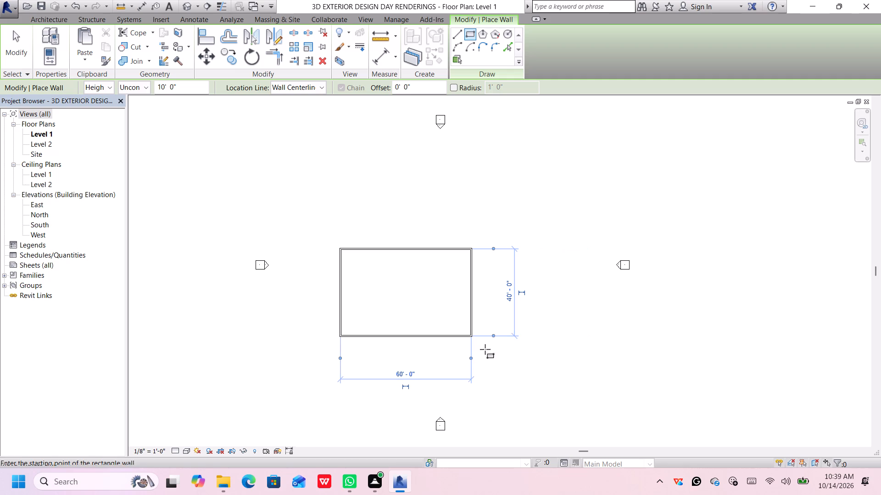
Open the default 3D view of the wall rectangle and exit the Wall tool.
left_click(190, 4)
scroll(692, 281, "down", 3)
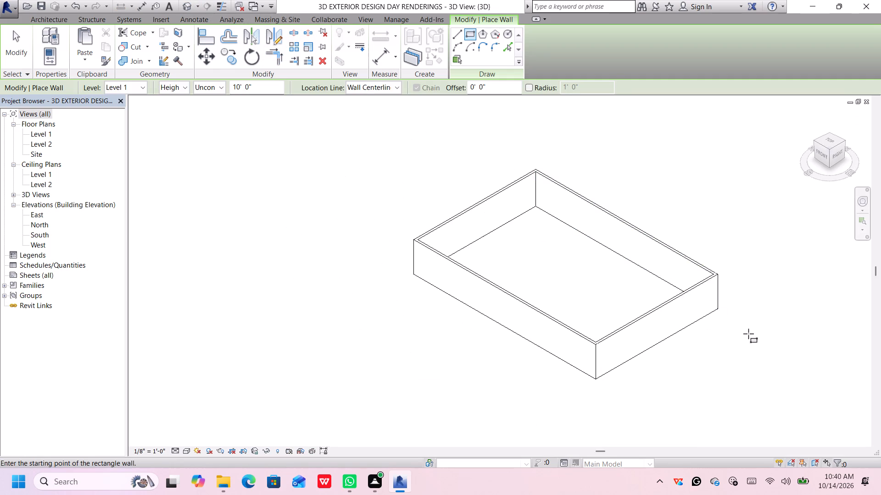
middle_click_drag(751, 339, 685, 302)
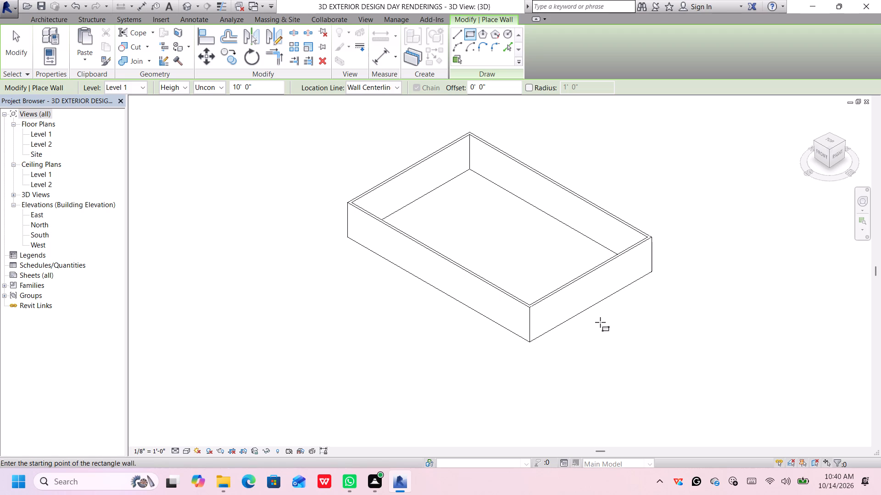
middle_click_drag(600, 323, 576, 328)
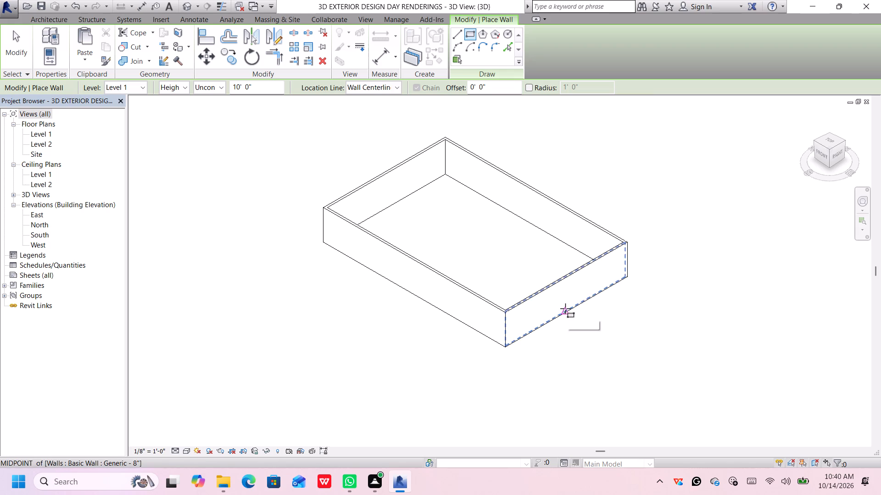
middle_click_drag(722, 179, 677, 237)
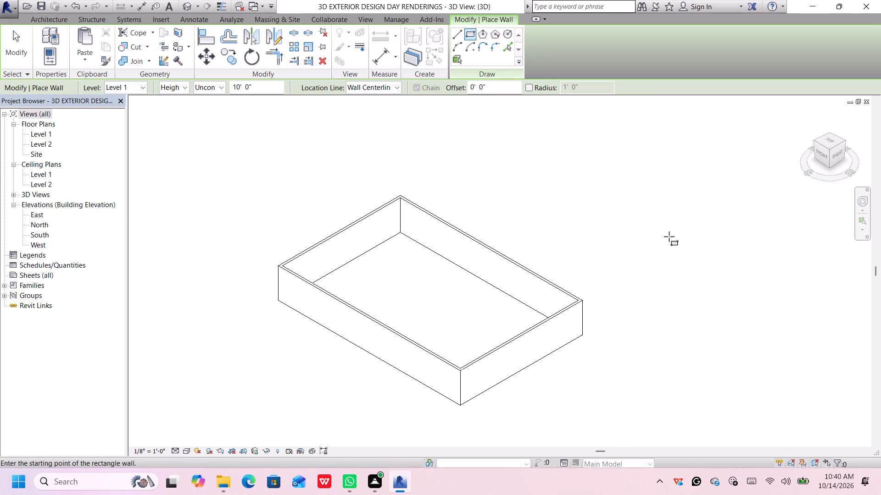
key("space")
key("Escape")
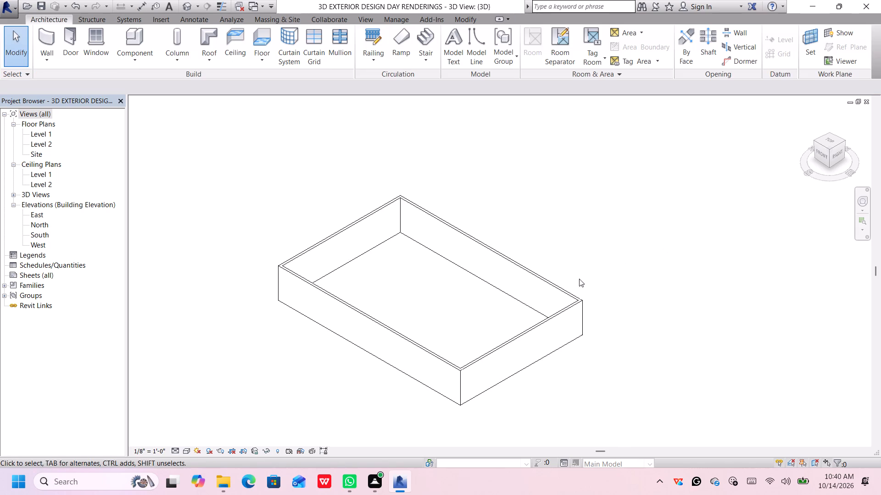
Enlarge the wall rectangle to 80' by 120' by repositioning its north wall and its east wall.
left_click(563, 292)
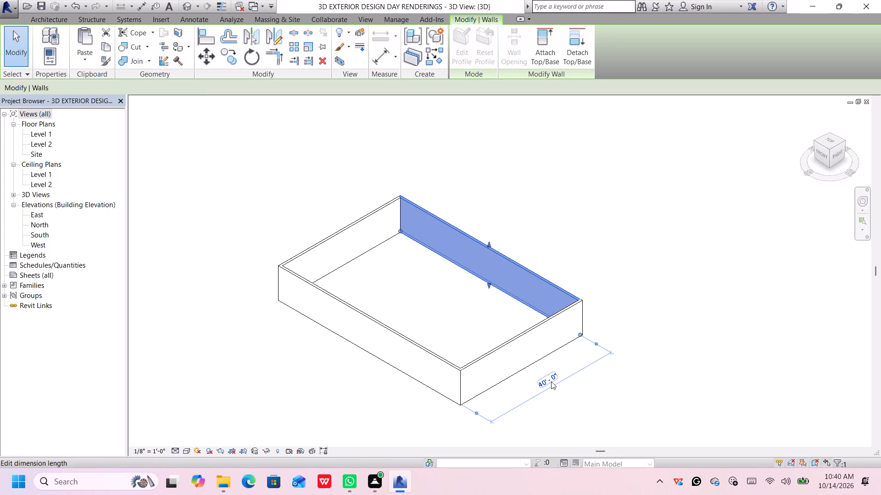
left_click(551, 381)
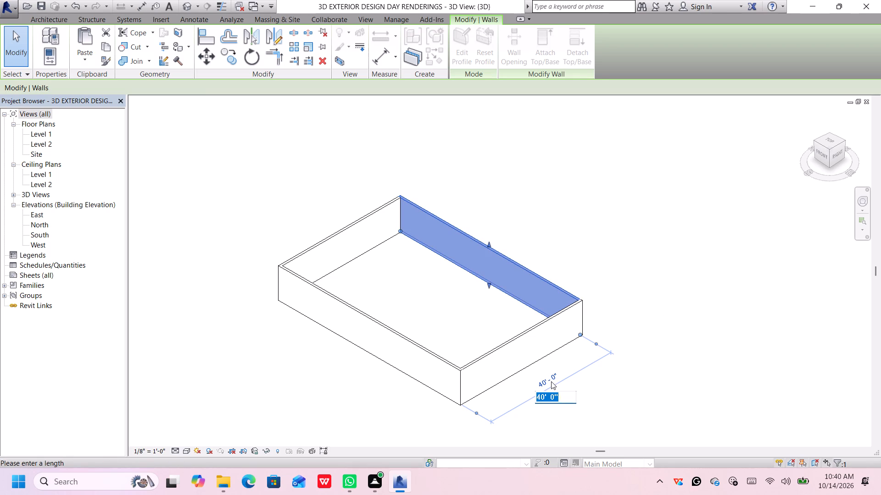
type("80'")
key("Return")
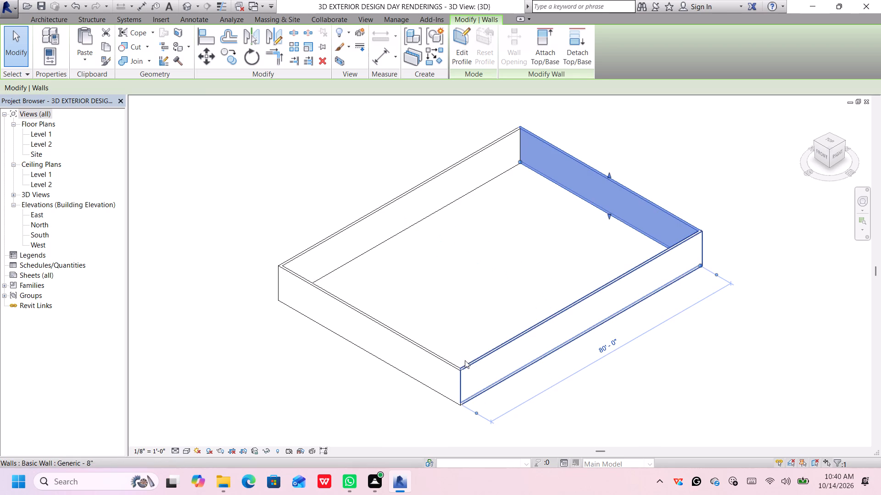
left_click(467, 366)
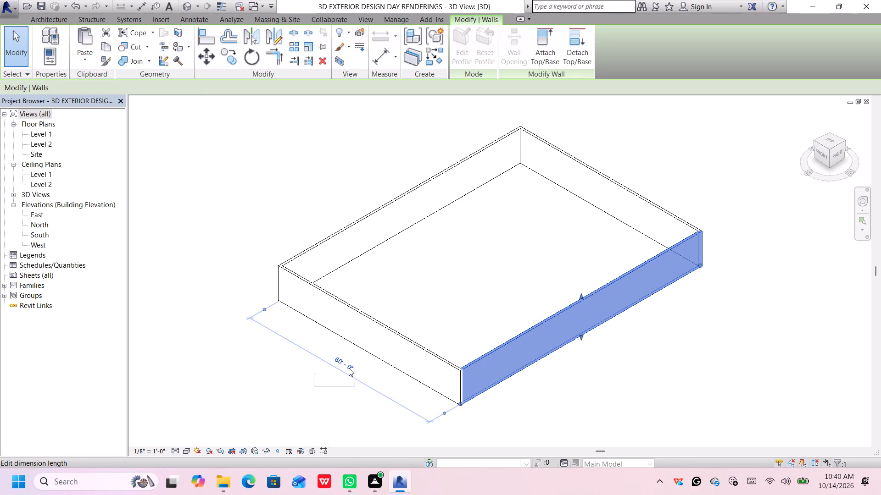
left_click(349, 368)
key("1")
key("2")
type("0'")
key("Return")
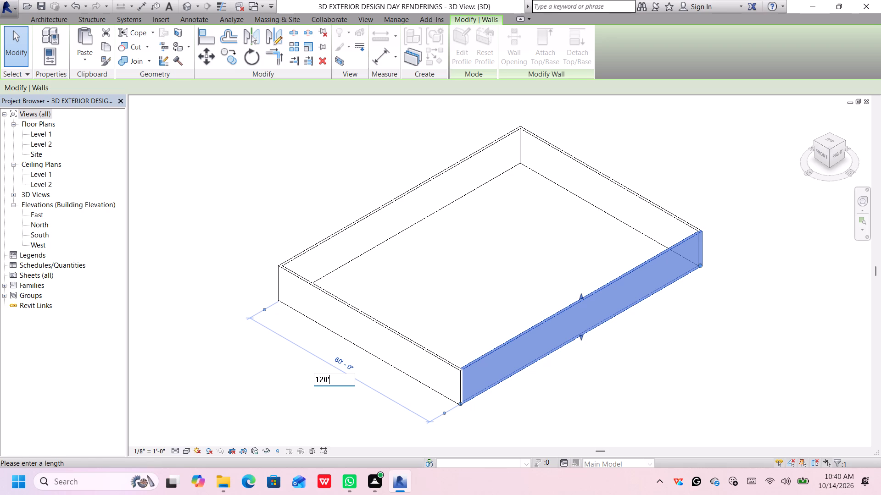
Examine the resized wall enclosure in 3D from several sides and heights, with no wall left selected.
scroll(617, 294, "down", 4)
middle_click_drag(702, 424, 702, 424)
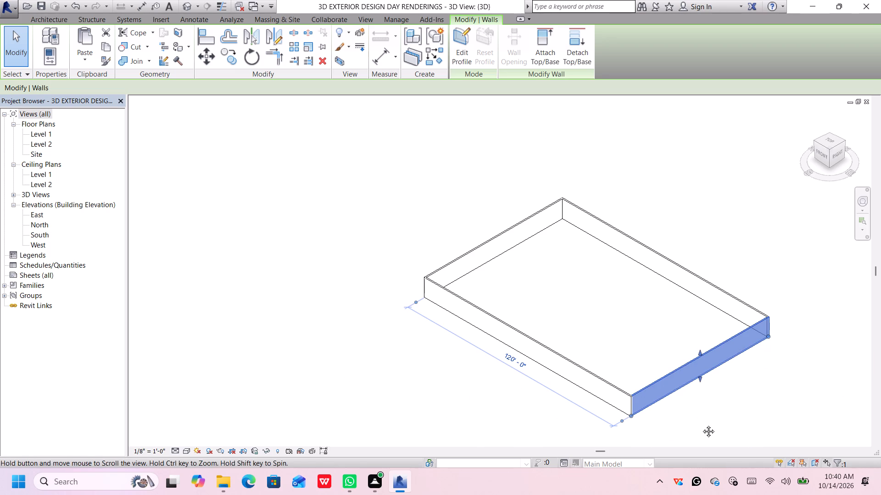
middle_click_drag(702, 424, 641, 398)
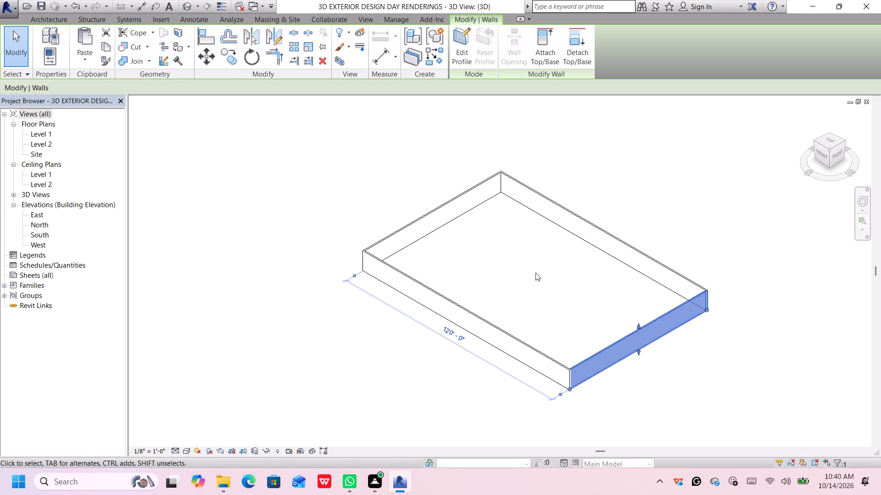
left_click(816, 140)
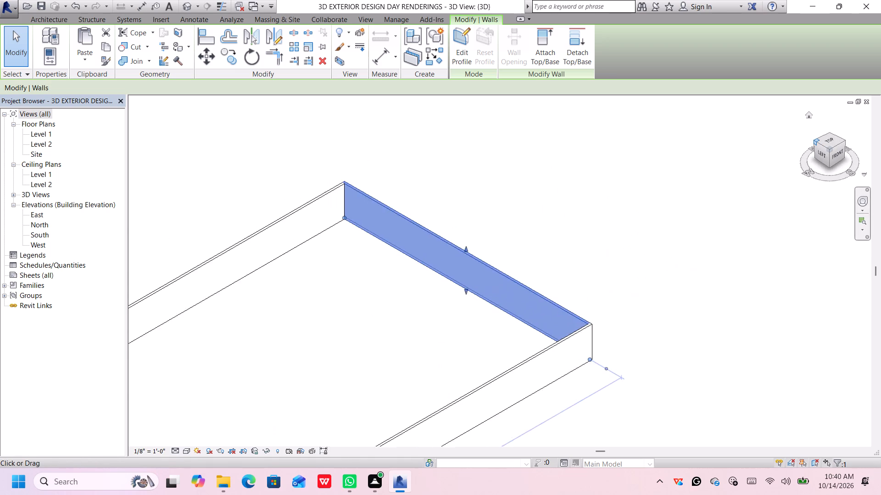
scroll(744, 247, "down", 6)
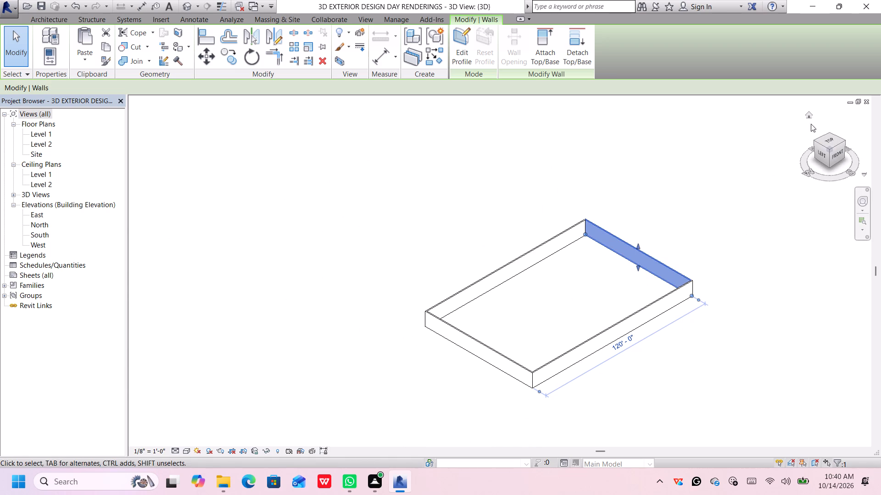
left_click(815, 142)
middle_click_drag(761, 236, 695, 158)
scroll(699, 169, "down", 6)
middle_click_drag(773, 292, 725, 281)
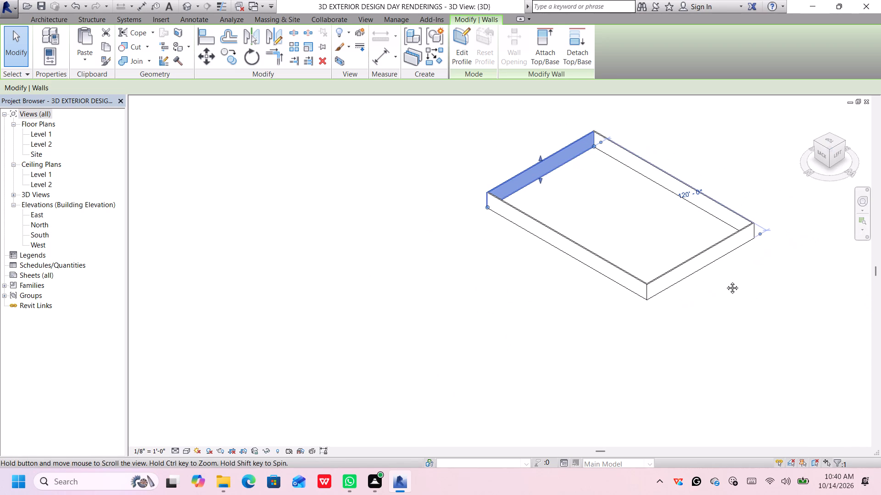
middle_click_drag(725, 281, 718, 280)
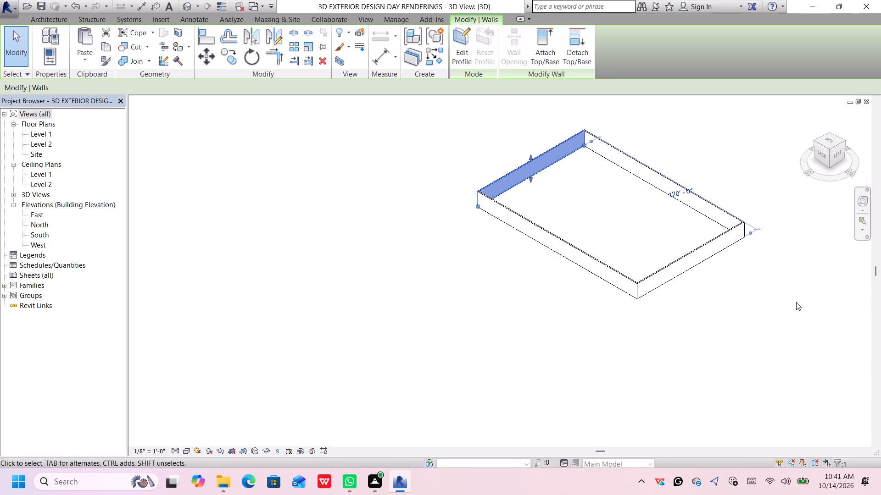
middle_click_drag(796, 302, 647, 249)
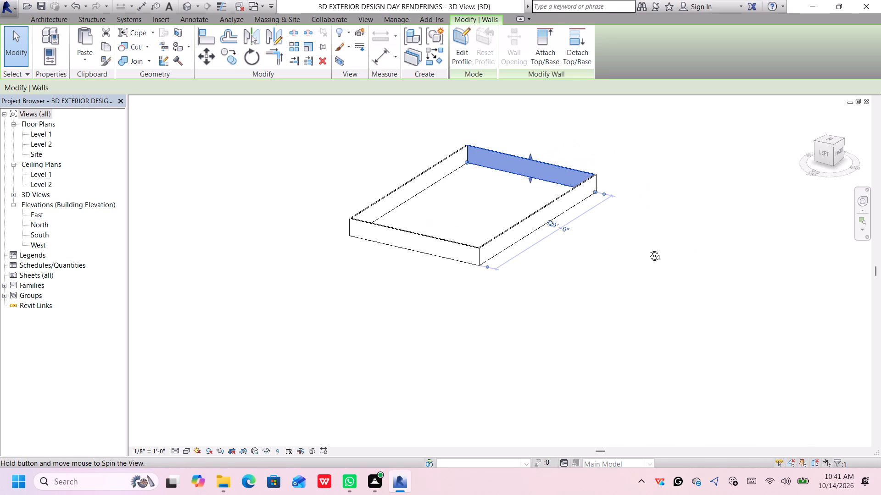
middle_click_drag(647, 249, 650, 246)
scroll(543, 275, "up", 1)
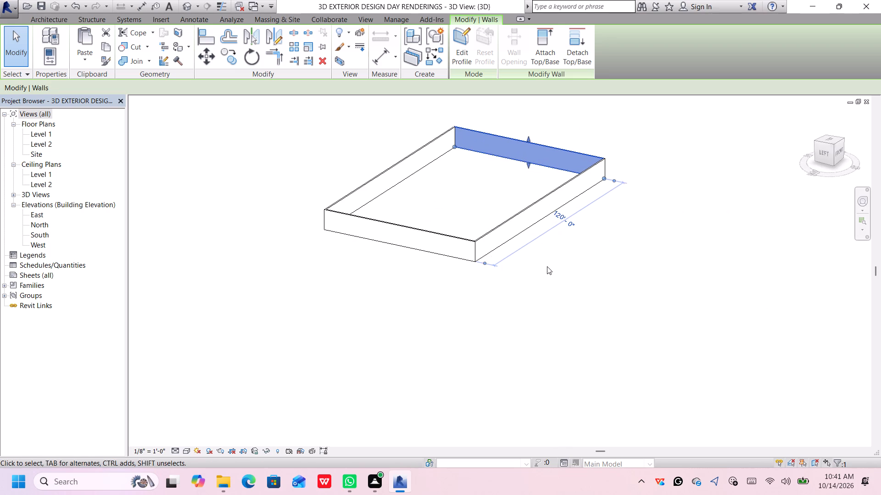
middle_click_drag(548, 267, 562, 342)
middle_click_drag(562, 346, 557, 302, "shift")
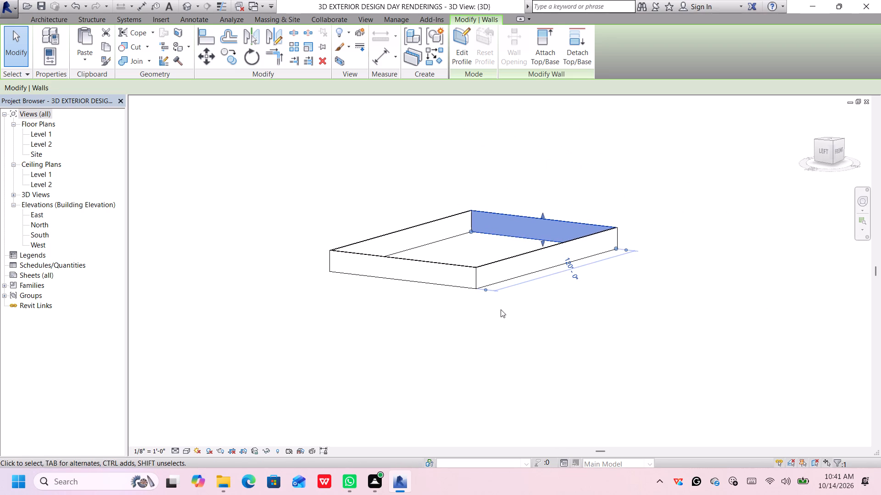
middle_click_drag(502, 309, 526, 358)
middle_click_drag(530, 363, 527, 320, "shift")
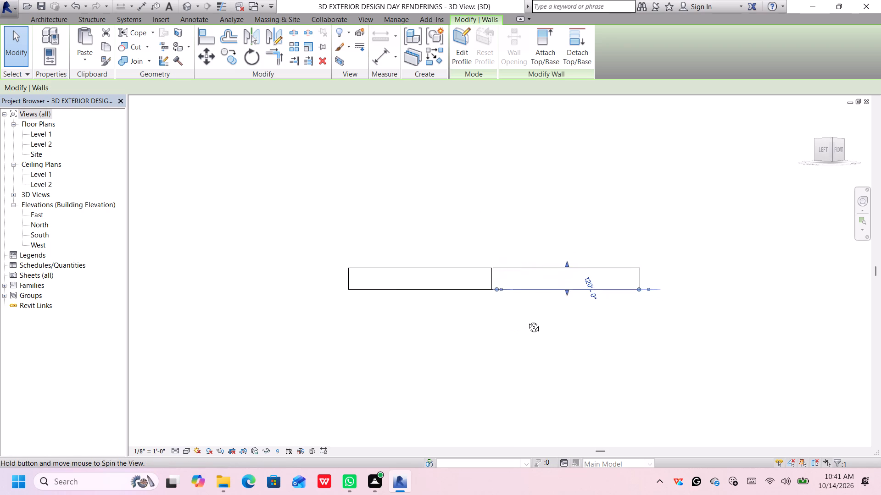
middle_click_drag(527, 320, 523, 381, "shift")
scroll(523, 378, "down", 2)
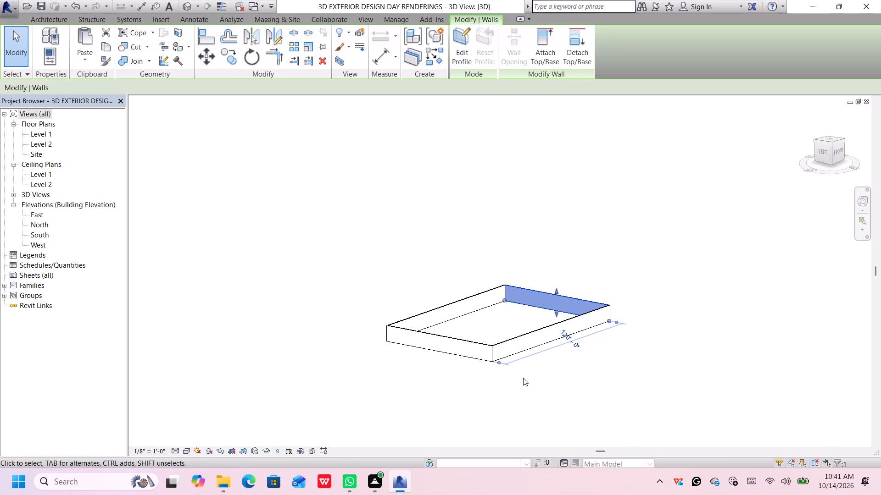
scroll(521, 374, "up", 1)
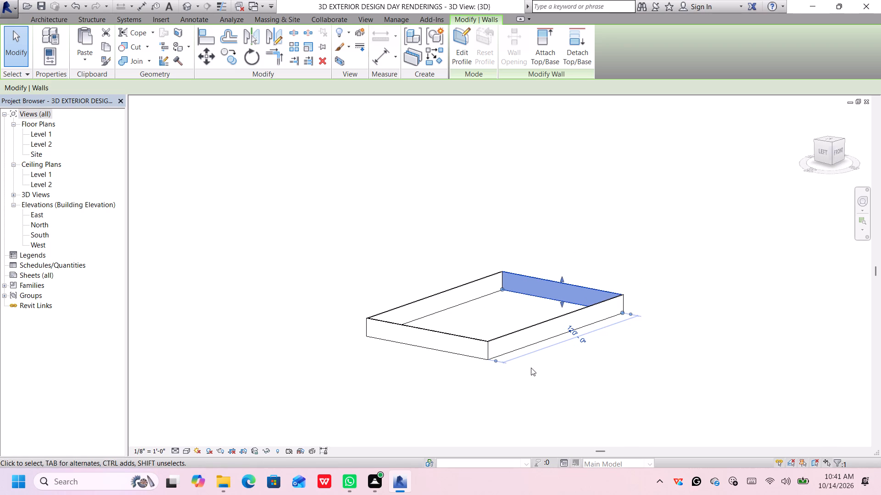
middle_click_drag(534, 365, 525, 412, "shift")
scroll(527, 403, "down", 2)
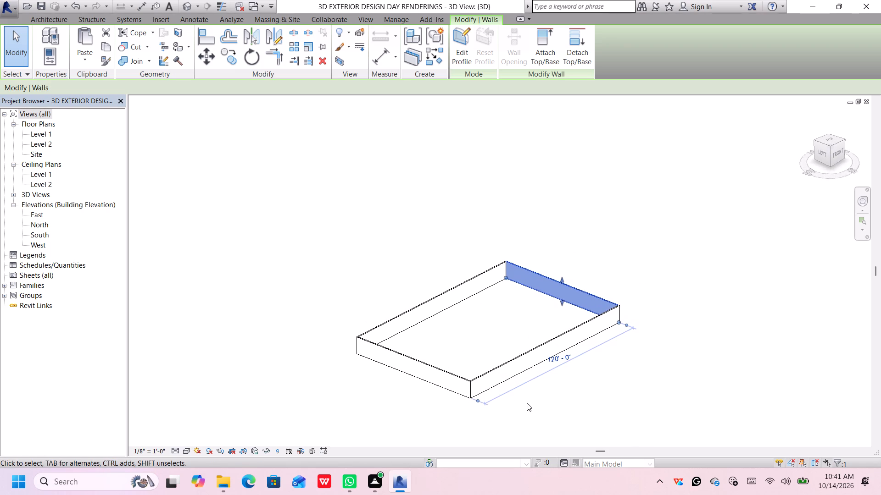
scroll(527, 403, "down", 1)
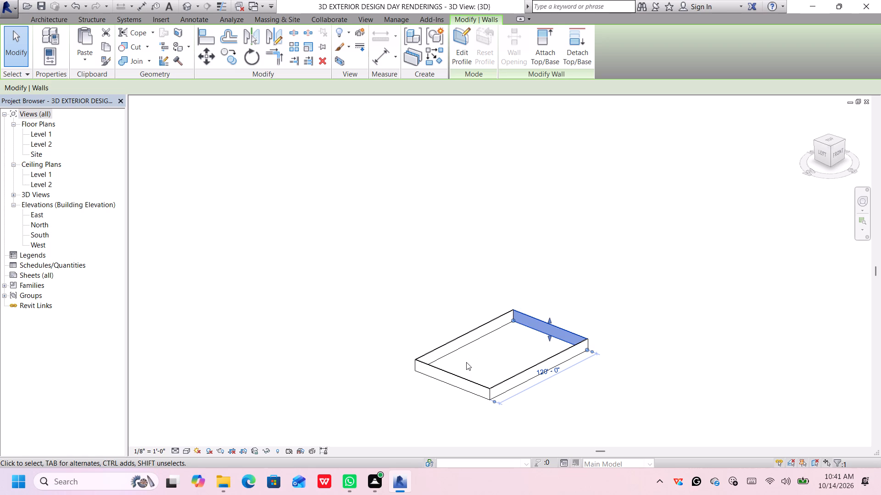
scroll(477, 369, "up", 2)
middle_click_drag(493, 366, 476, 318)
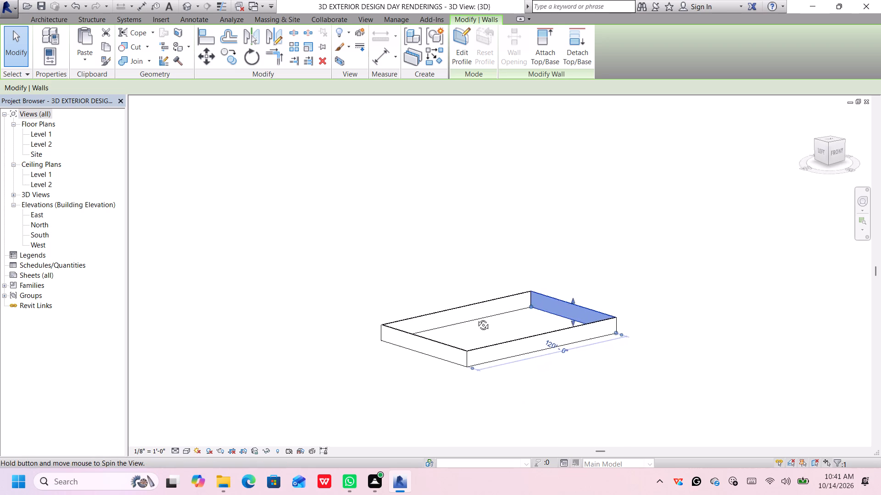
middle_click_drag(476, 318, 481, 352)
scroll(481, 351, "up", 4)
middle_click_drag(513, 385, 502, 332)
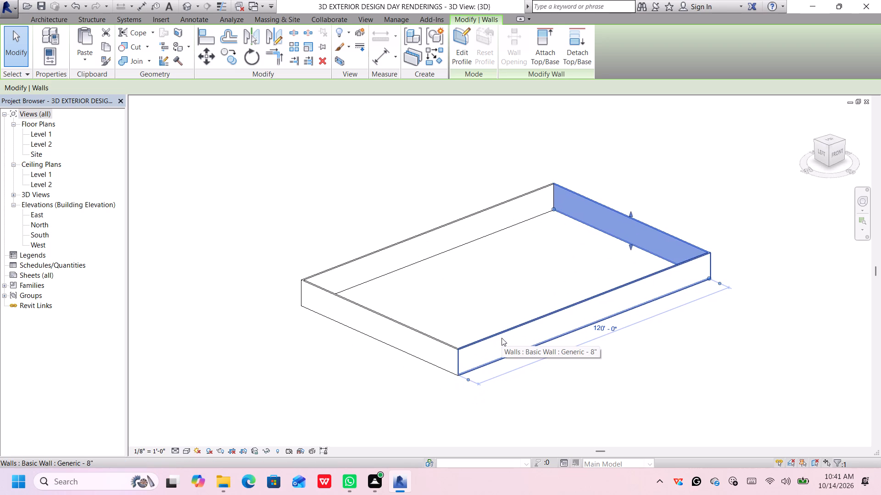
left_click(608, 393)
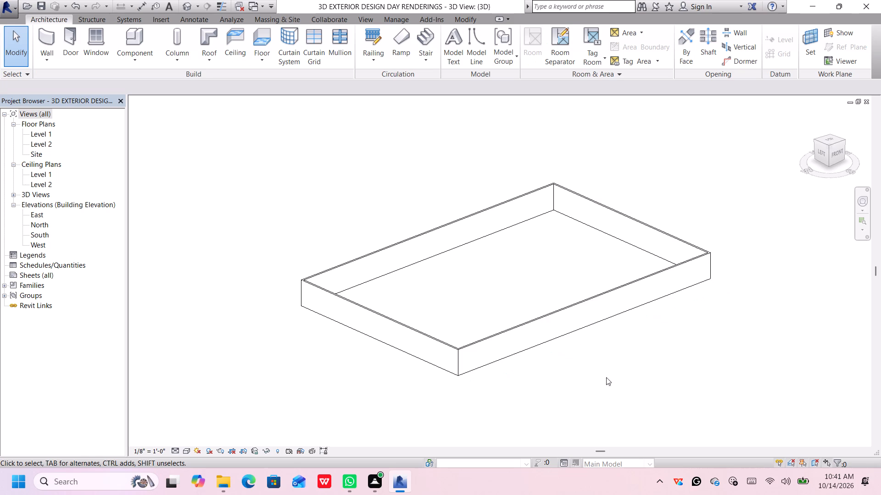
middle_click_drag(576, 275, 579, 283)
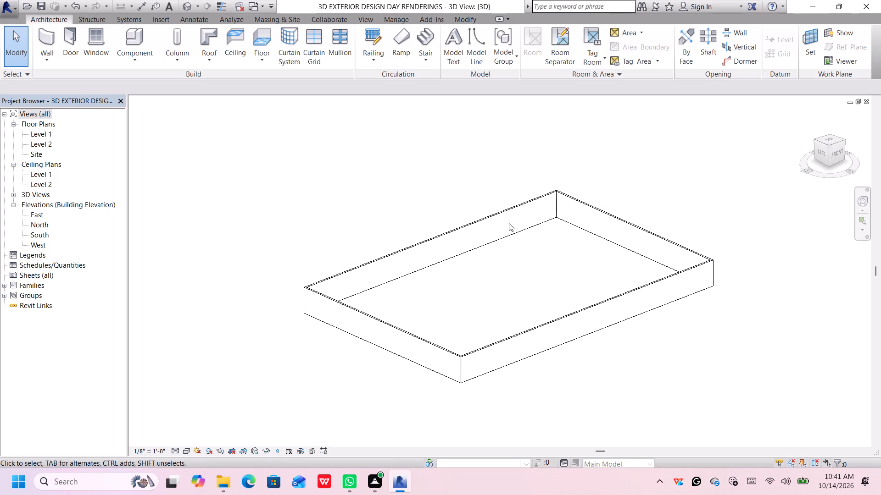
middle_click_drag(522, 267, 482, 247)
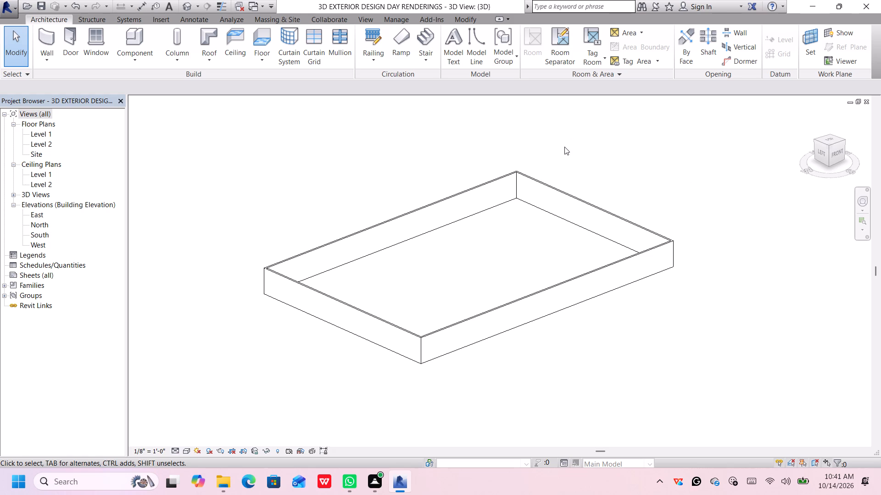
scroll(564, 147, "down", 2)
scroll(538, 229, "up", 1)
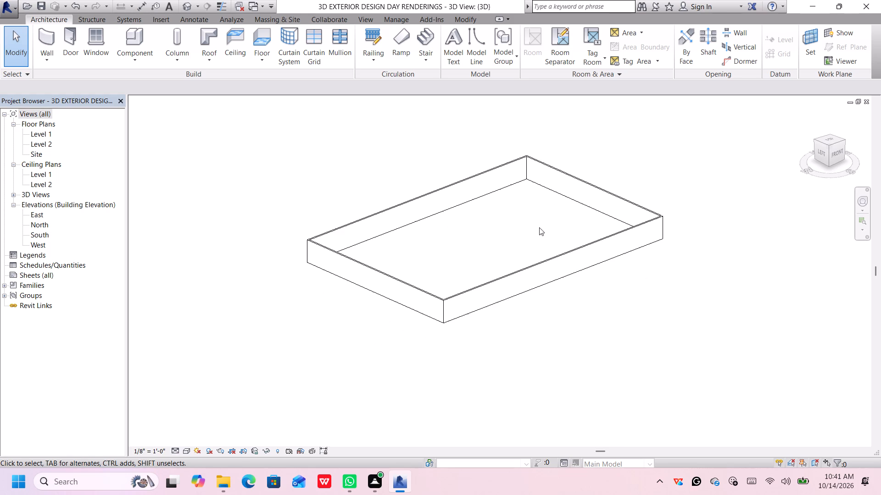
middle_click_drag(549, 212, 574, 249)
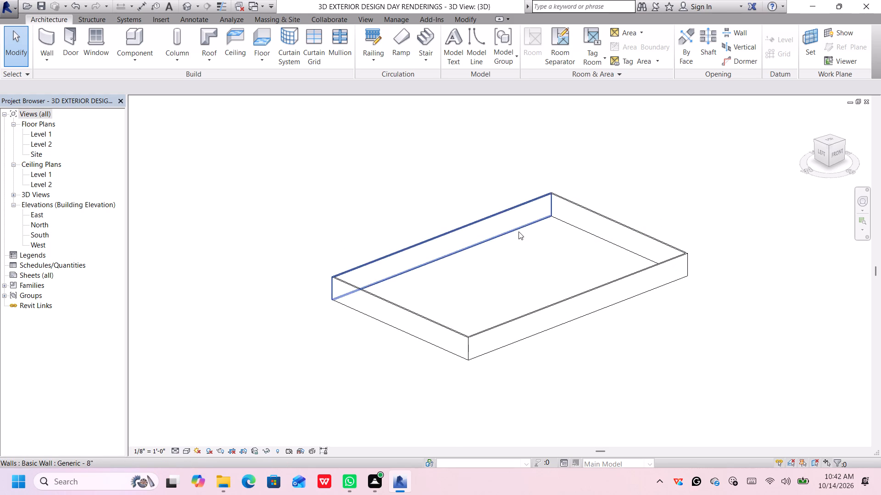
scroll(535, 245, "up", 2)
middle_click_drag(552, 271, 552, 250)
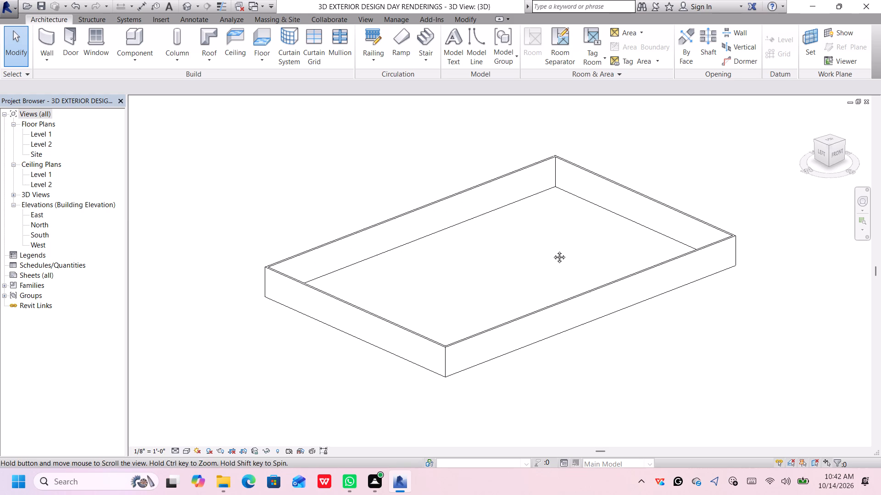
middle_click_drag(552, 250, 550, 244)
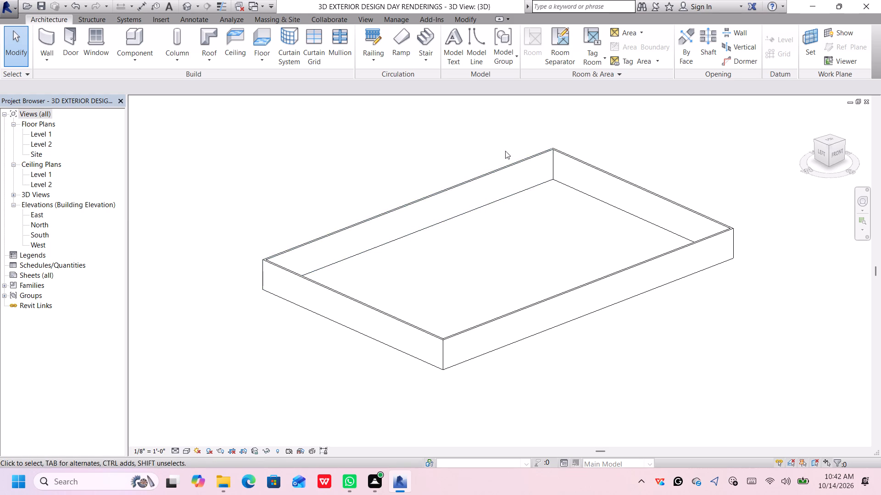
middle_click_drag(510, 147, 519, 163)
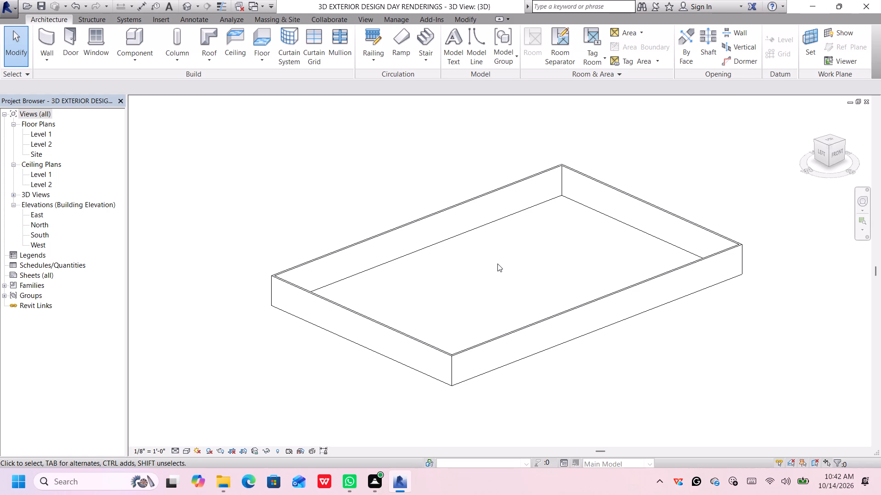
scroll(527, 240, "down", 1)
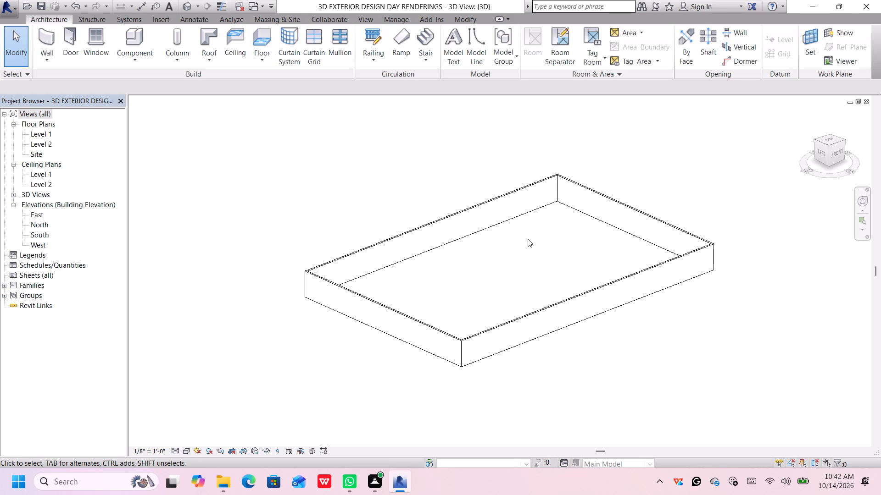
Orient the 3D view to look straight down on the wall rectangle from the top.
left_click(830, 141)
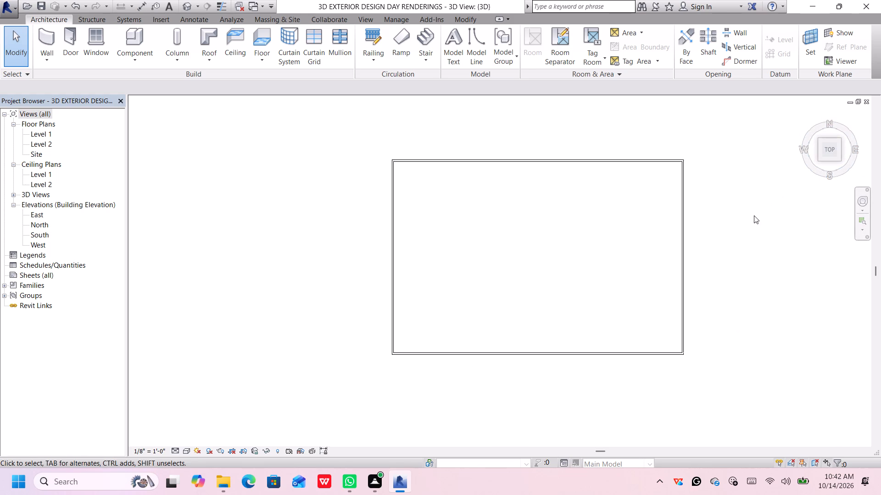
scroll(350, 181, "up", 5)
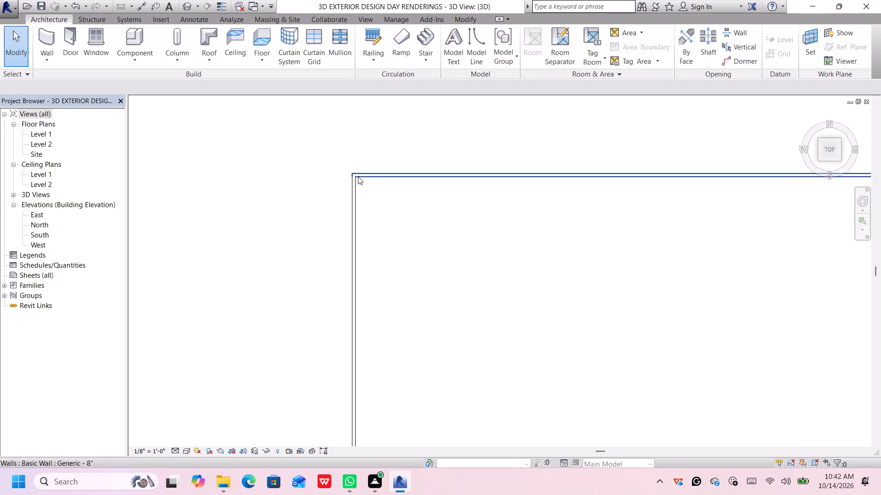
scroll(359, 184, "down", 4)
middle_click_drag(561, 236, 489, 220)
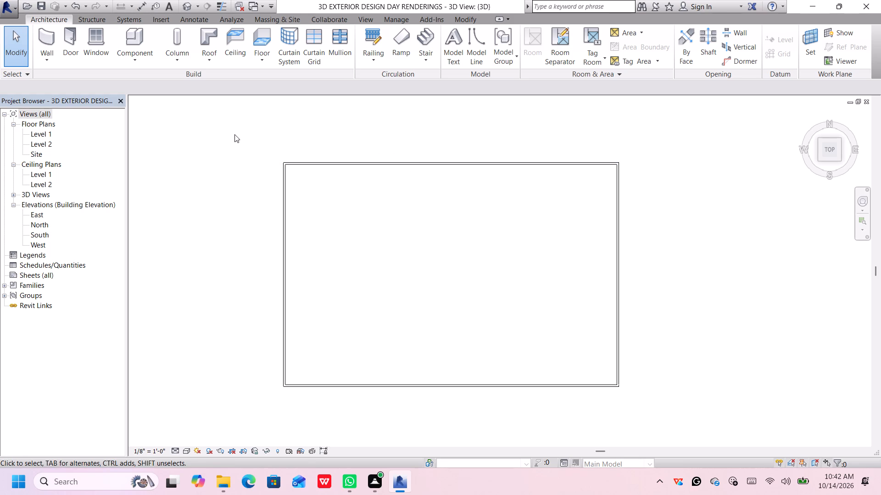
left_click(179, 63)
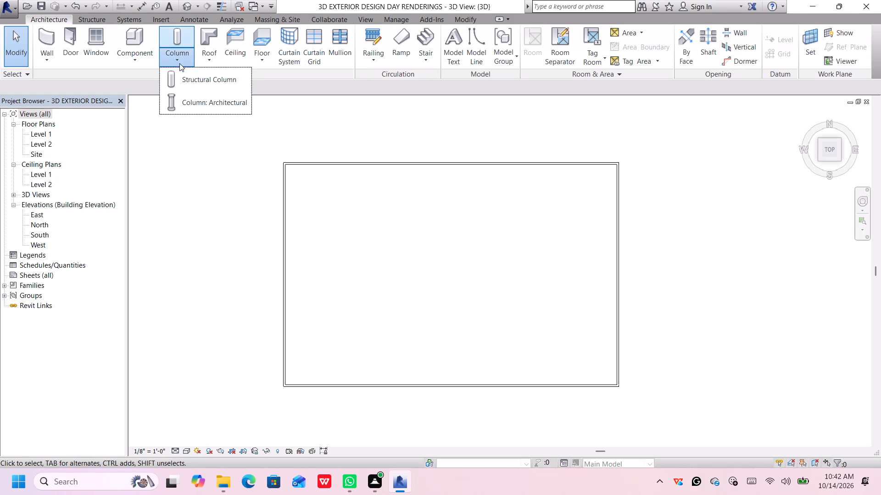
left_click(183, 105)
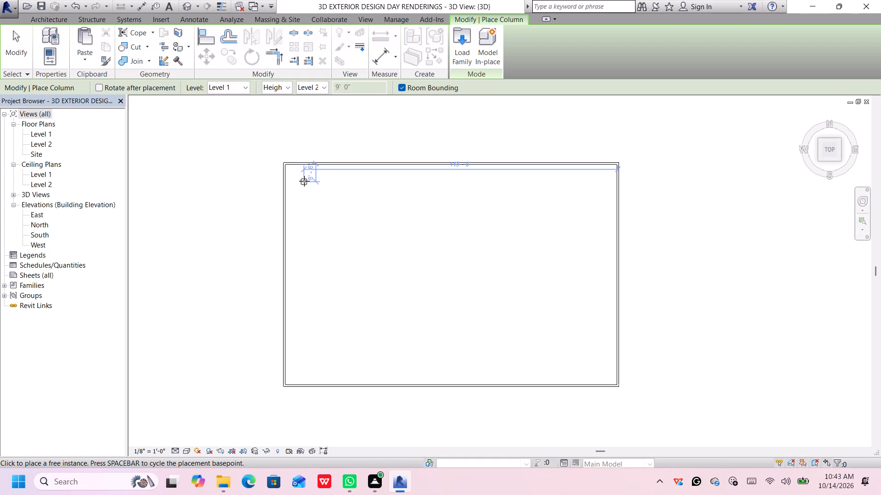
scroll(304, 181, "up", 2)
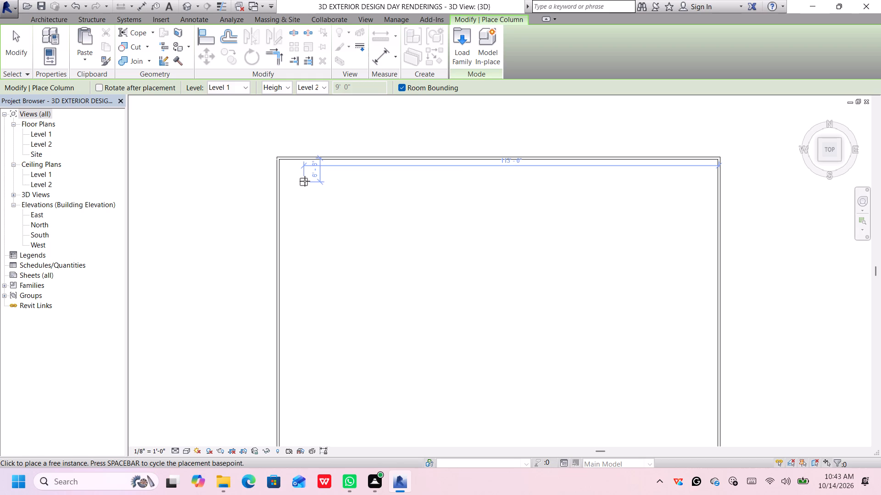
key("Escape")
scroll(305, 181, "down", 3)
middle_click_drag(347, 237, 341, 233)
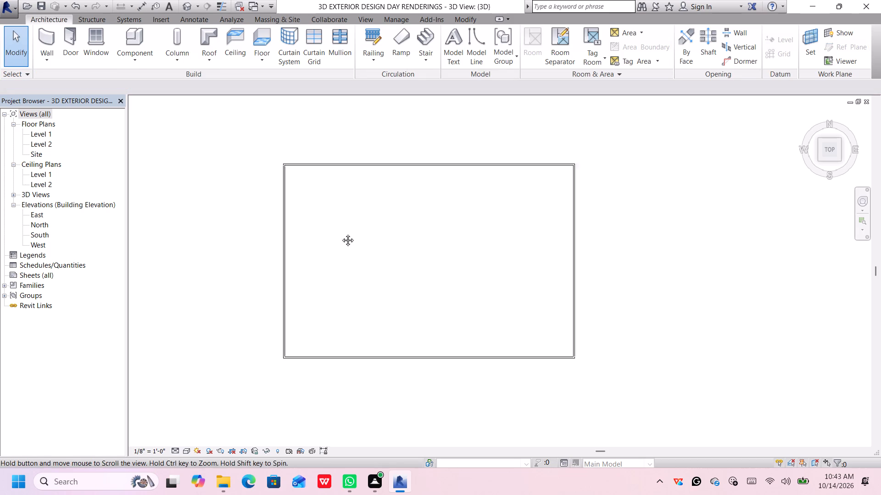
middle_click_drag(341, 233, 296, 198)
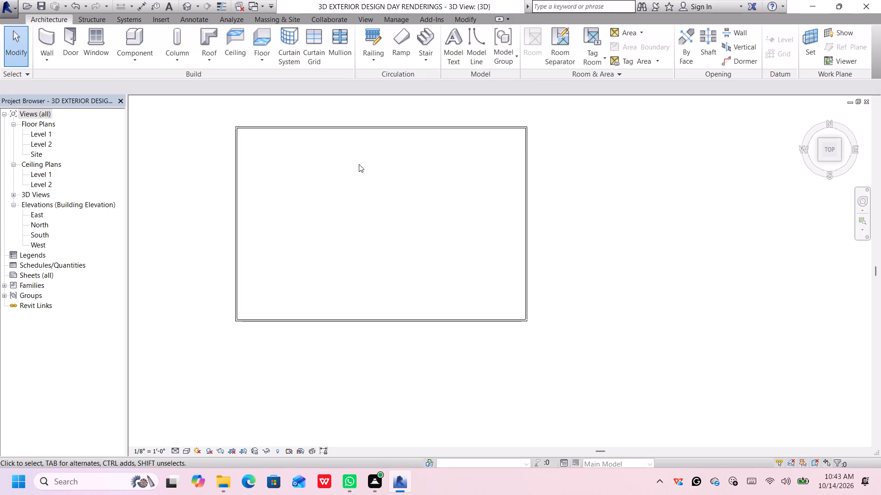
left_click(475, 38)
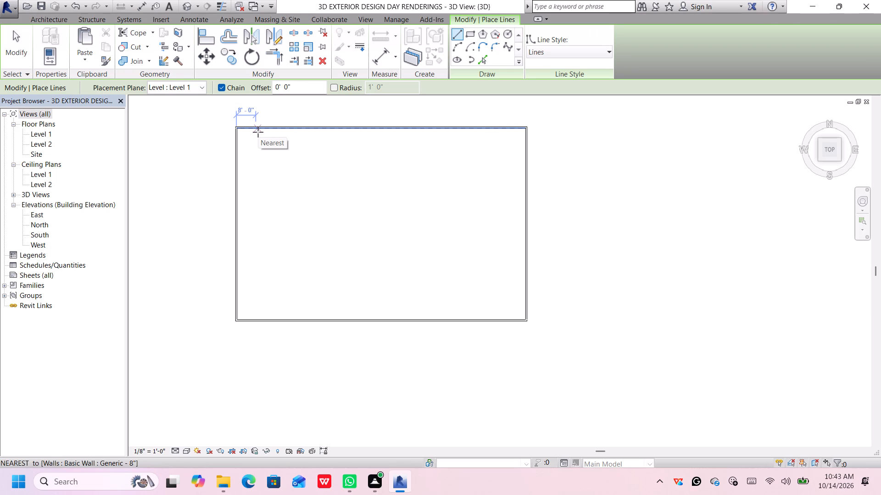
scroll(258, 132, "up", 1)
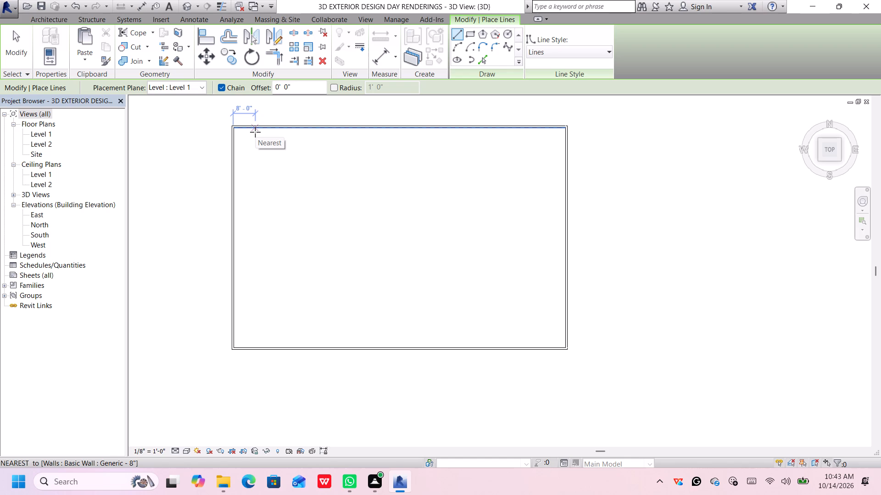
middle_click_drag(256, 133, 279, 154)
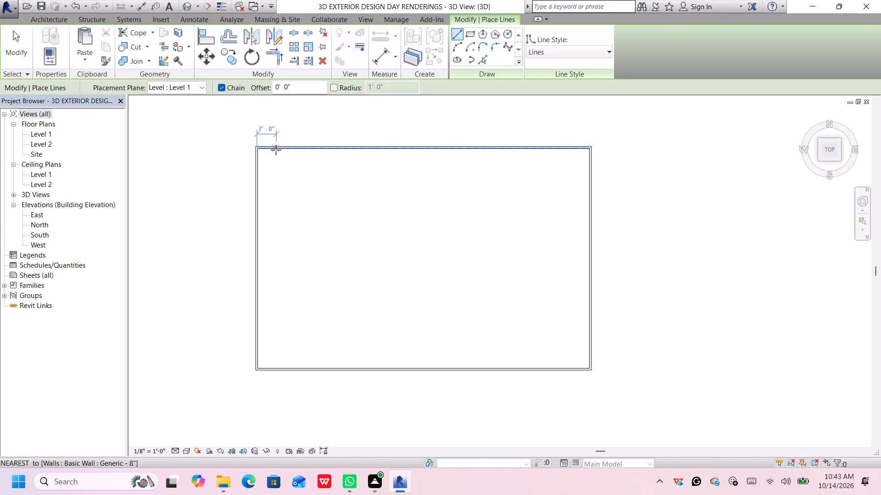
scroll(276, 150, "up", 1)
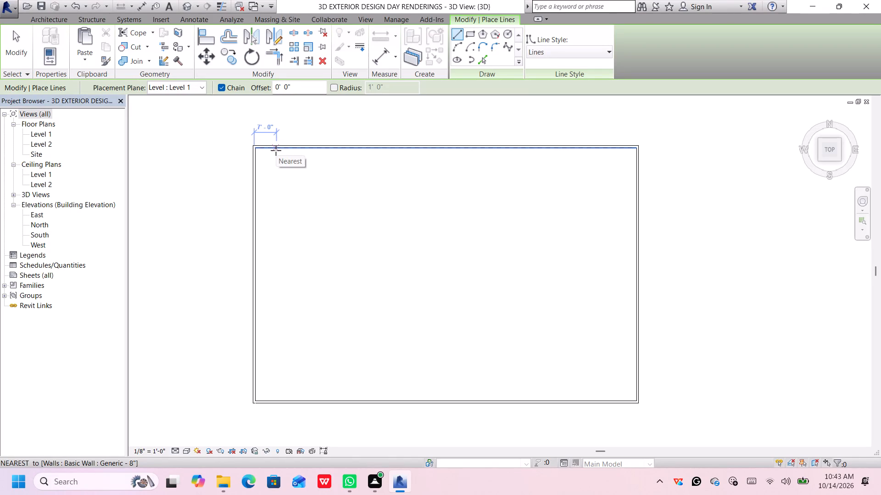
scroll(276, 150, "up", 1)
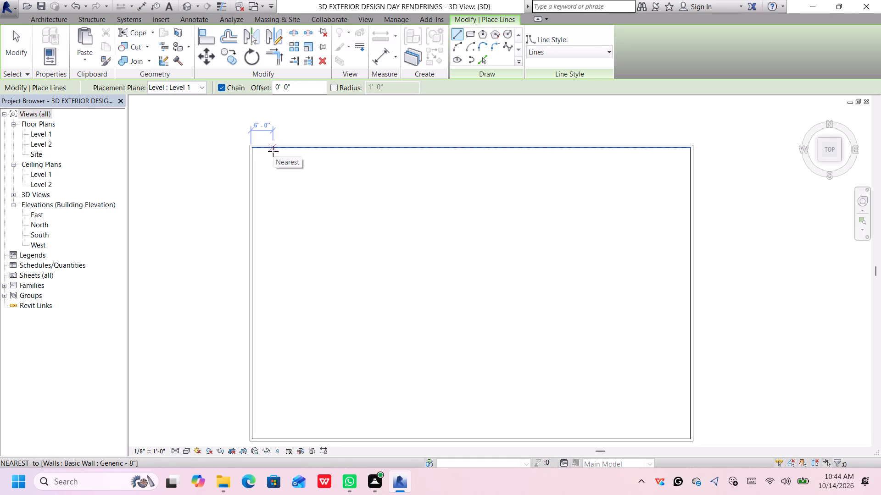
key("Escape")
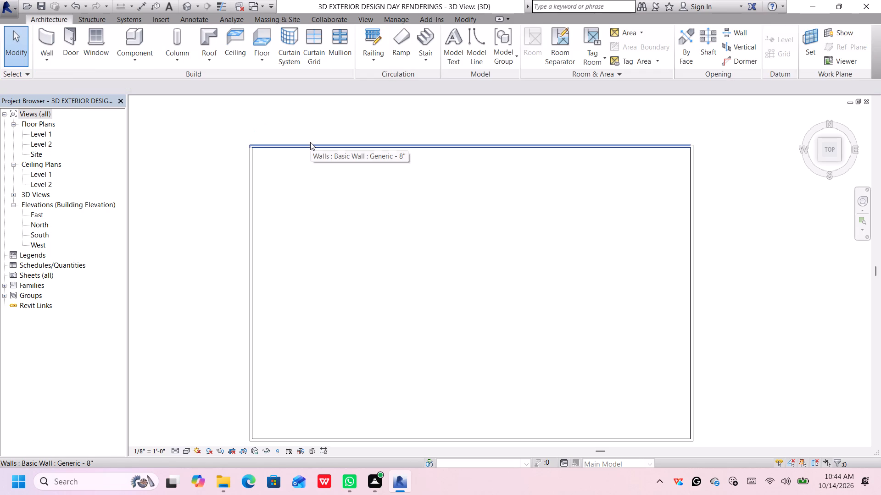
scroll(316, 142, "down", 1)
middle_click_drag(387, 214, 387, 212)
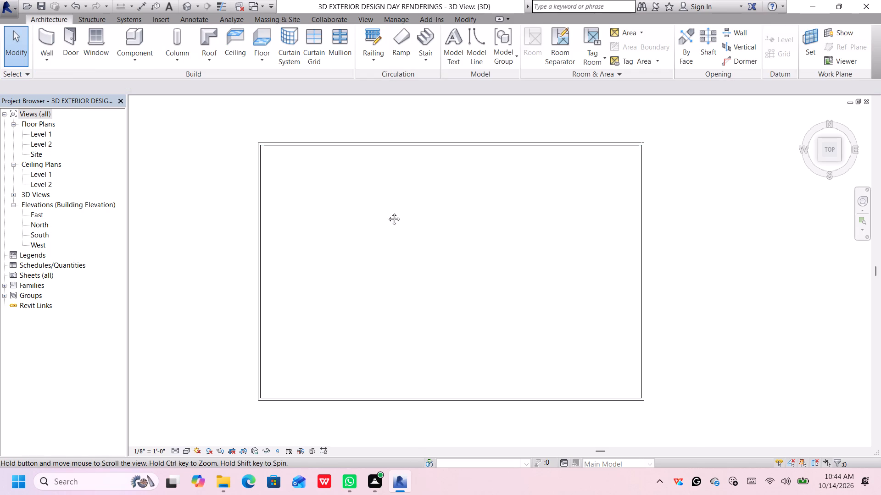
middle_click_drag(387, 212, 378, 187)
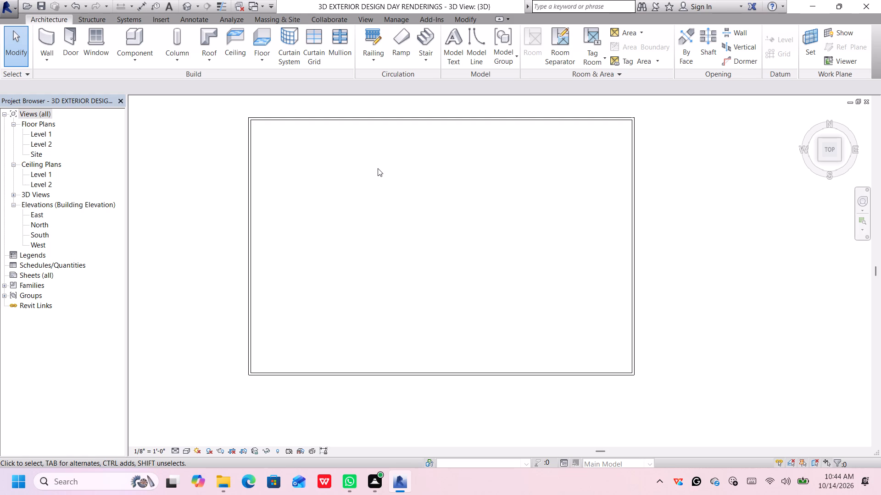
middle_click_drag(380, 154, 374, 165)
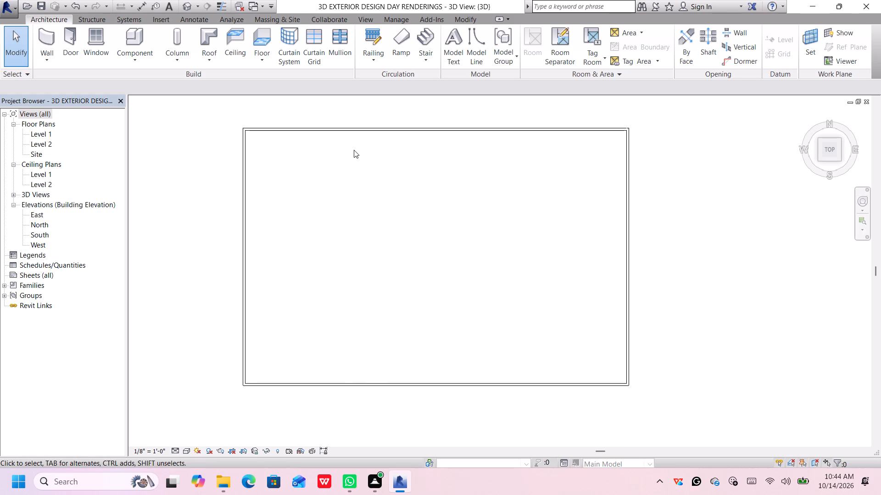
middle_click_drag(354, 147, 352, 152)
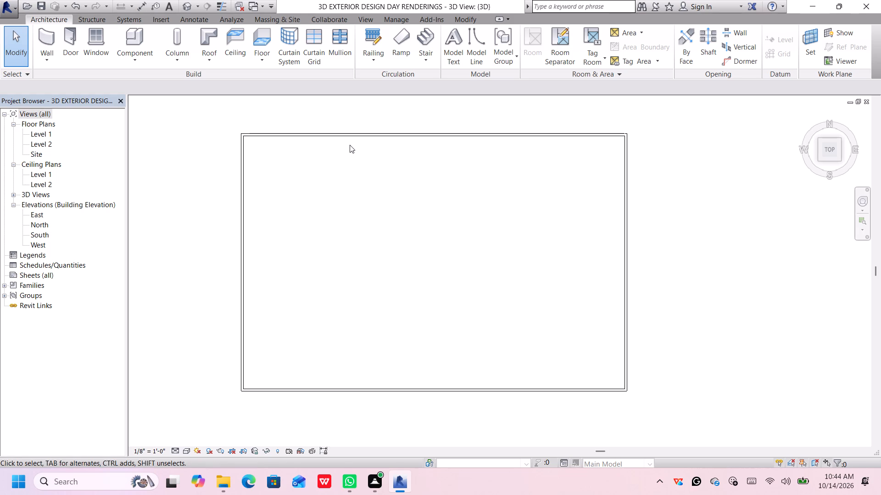
Create a rectangular floor about 140'-6" by 100' around the wall rectangle, extending beyond all four walls, and leave it deselected.
left_click(265, 41)
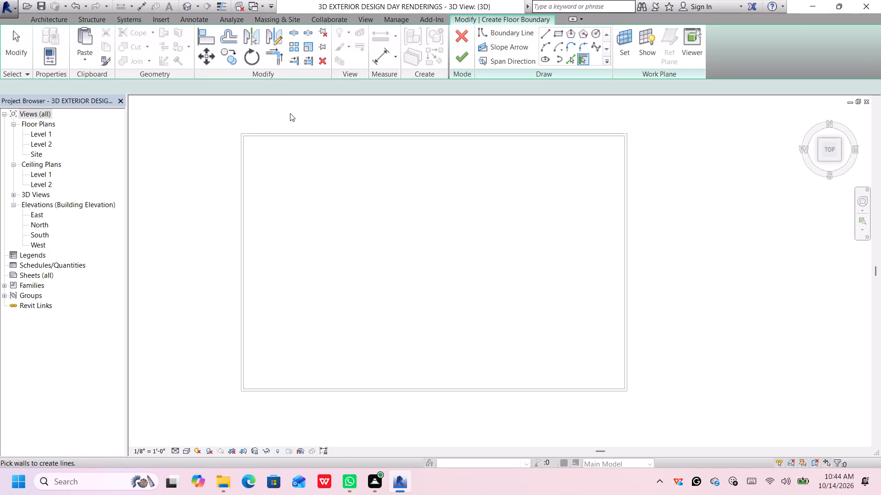
left_click(559, 33)
middle_click_drag(399, 169, 390, 182)
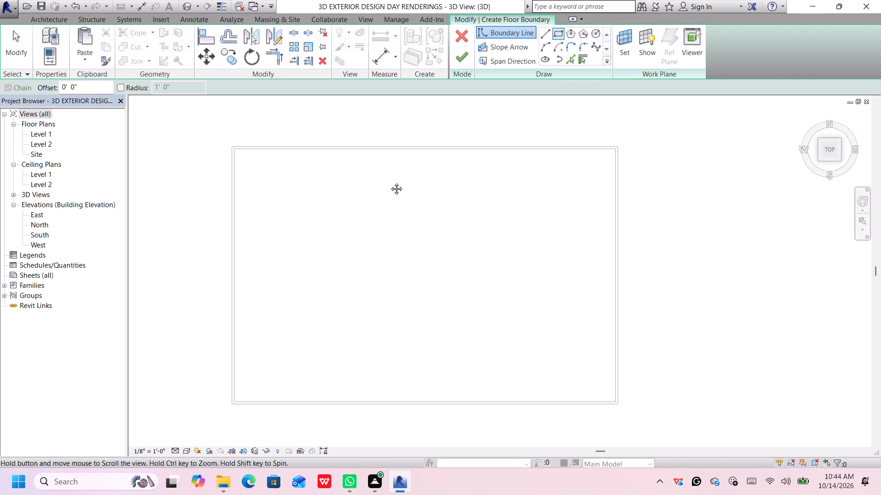
middle_click_drag(390, 182, 390, 181)
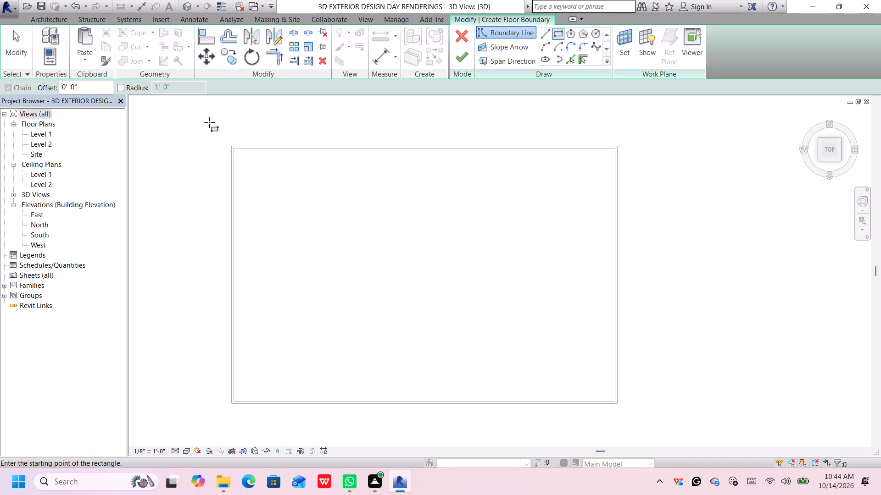
key("Escape")
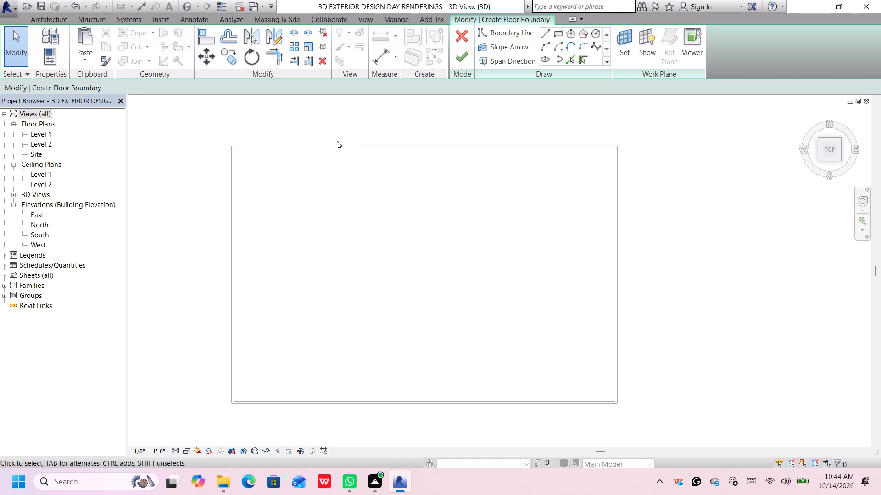
left_click(283, 148)
left_click(336, 147)
left_click(339, 148)
left_click(346, 148)
left_click(559, 33)
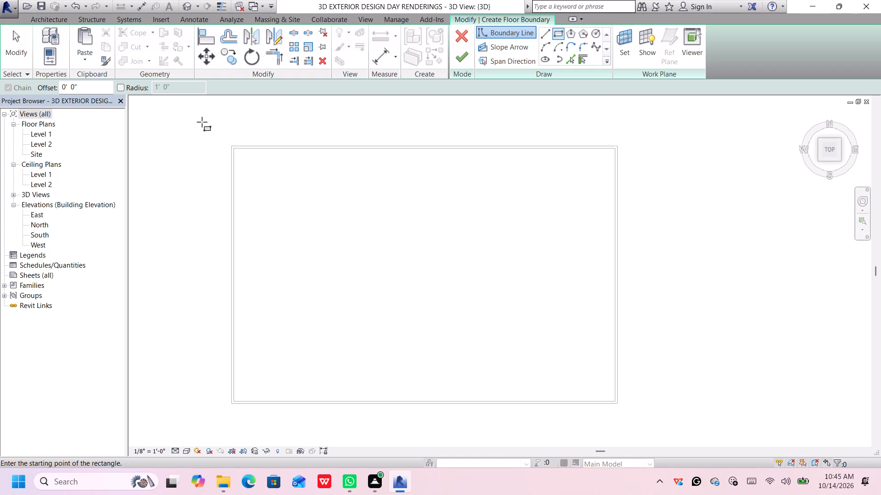
left_click(201, 120)
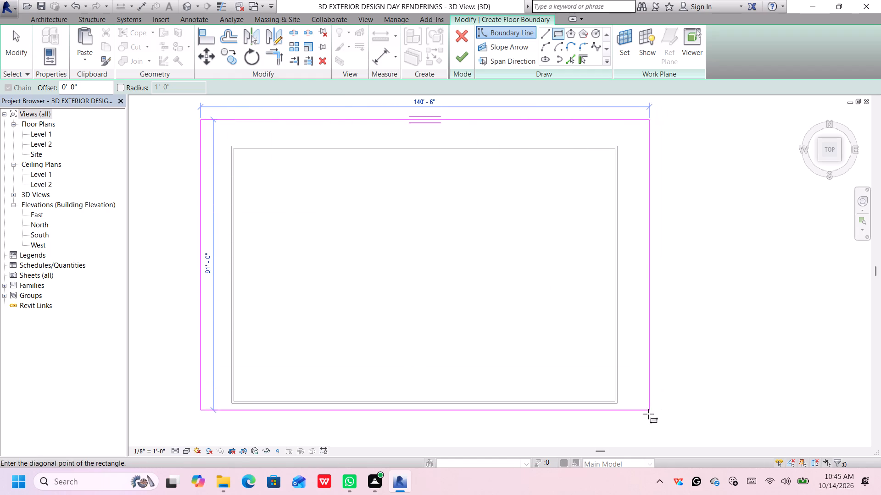
middle_click_drag(648, 421, 644, 396)
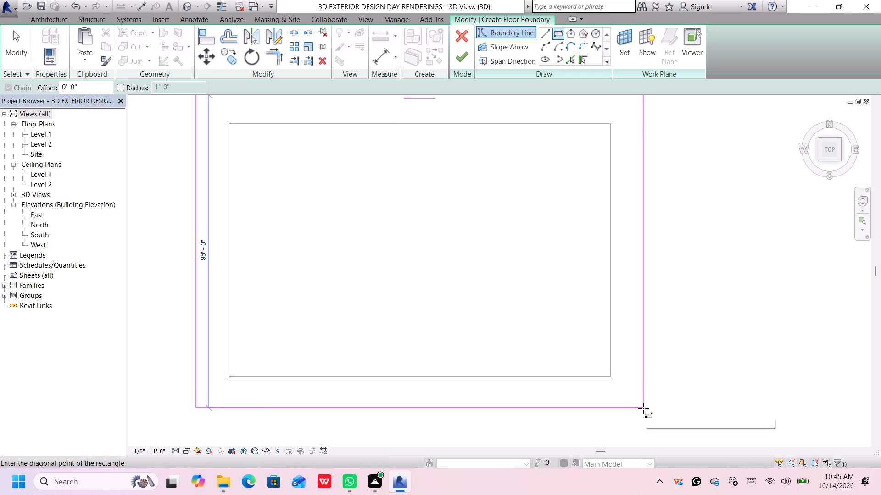
scroll(643, 408, "down", 1)
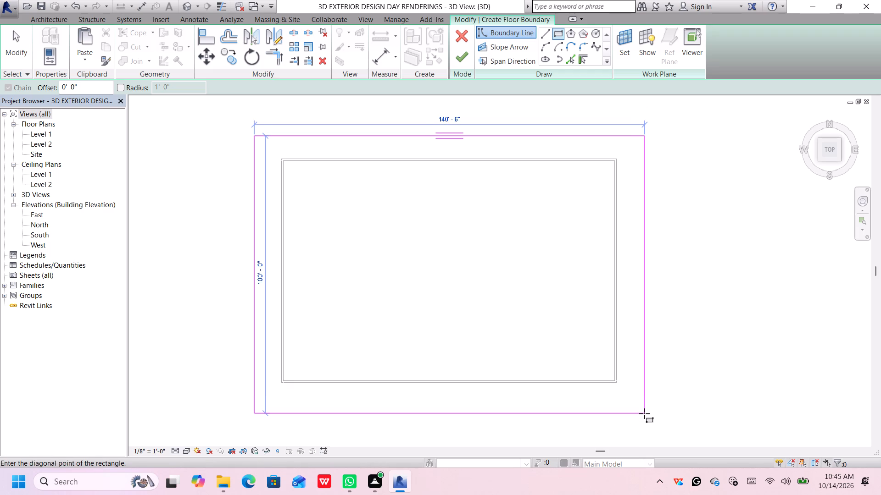
left_click(644, 413)
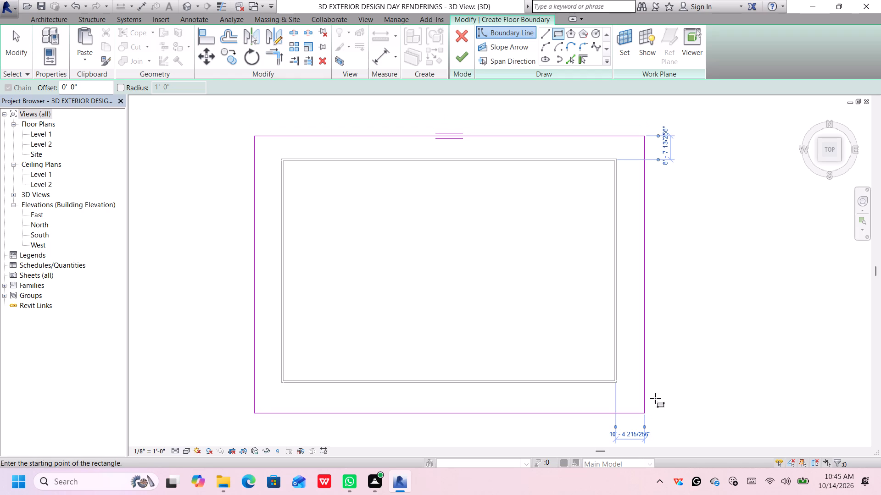
left_click(465, 60)
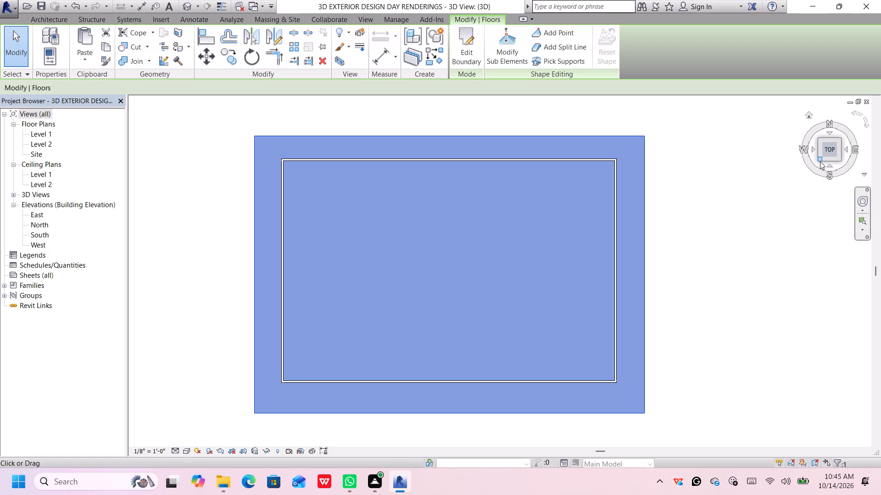
key("Escape")
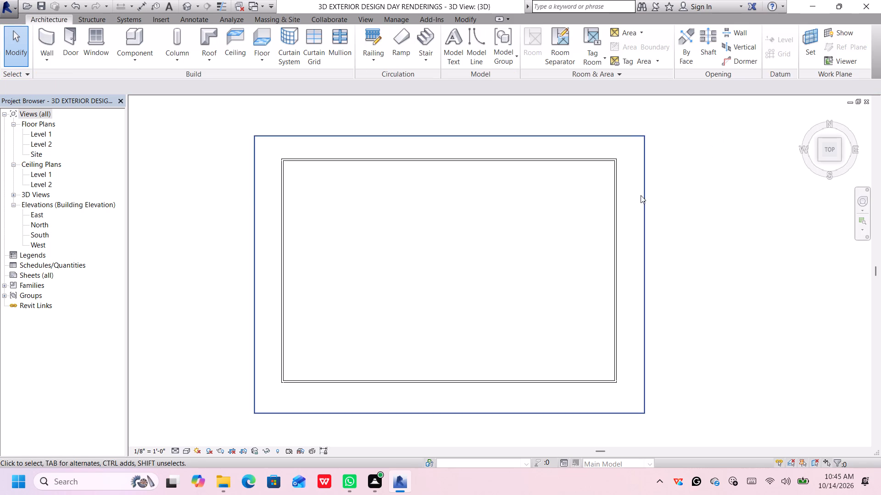
Reposition the east wall so the wall enclosure is 100' long from west to east.
left_click(616, 191)
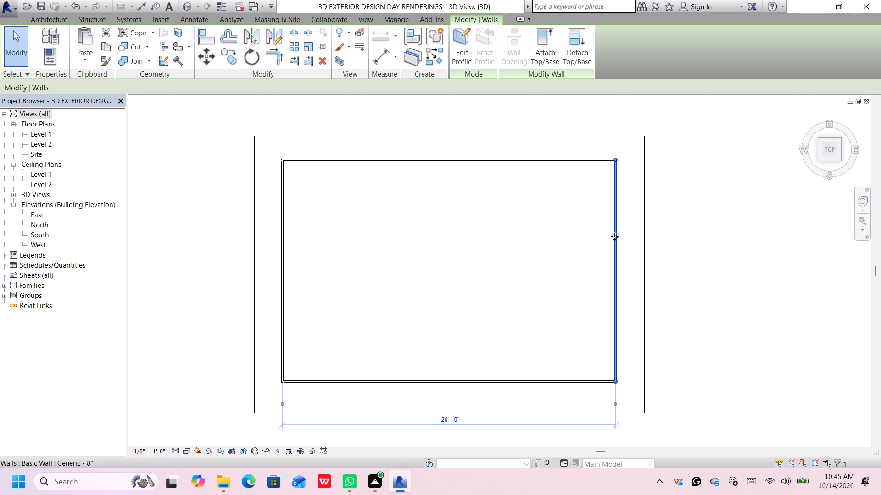
left_click(454, 421)
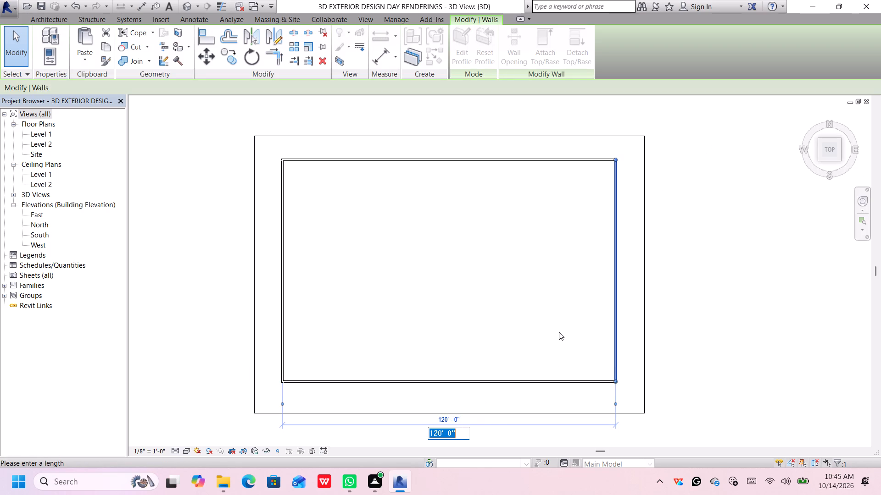
type("10")
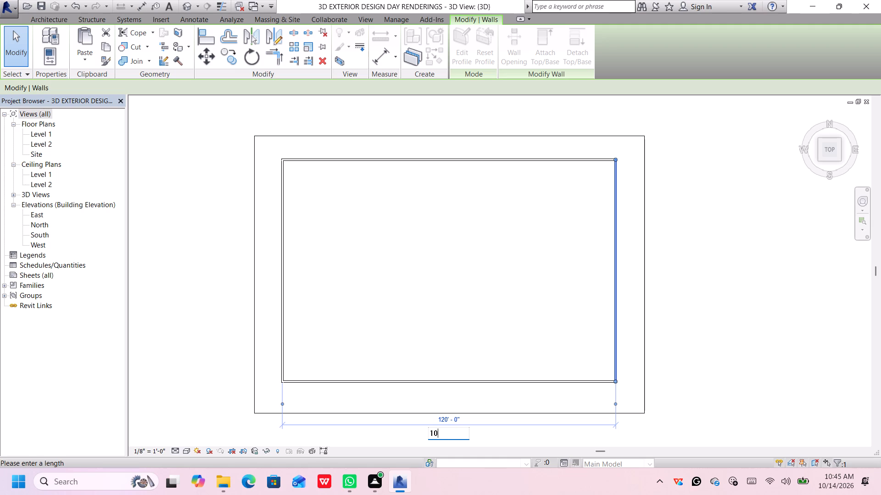
type("0'")
key("Return")
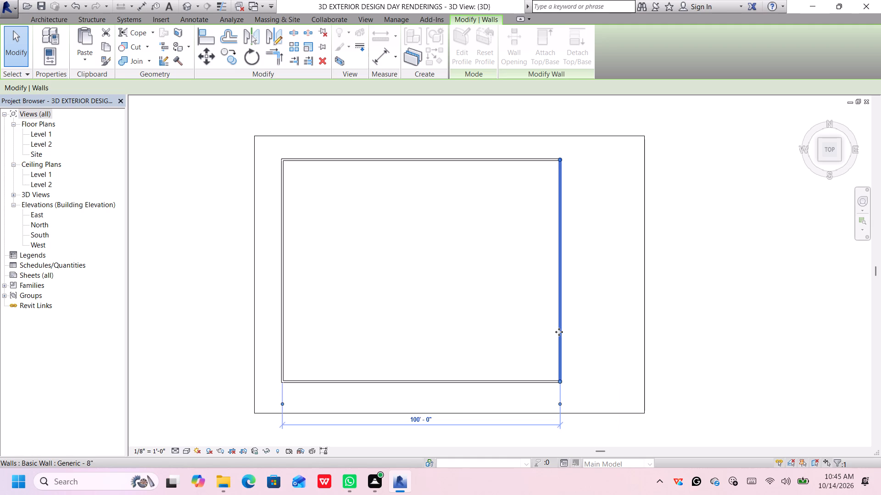
Reposition the north wall, trying 60' and settling on 70' as its distance from the south wall.
left_click(467, 158)
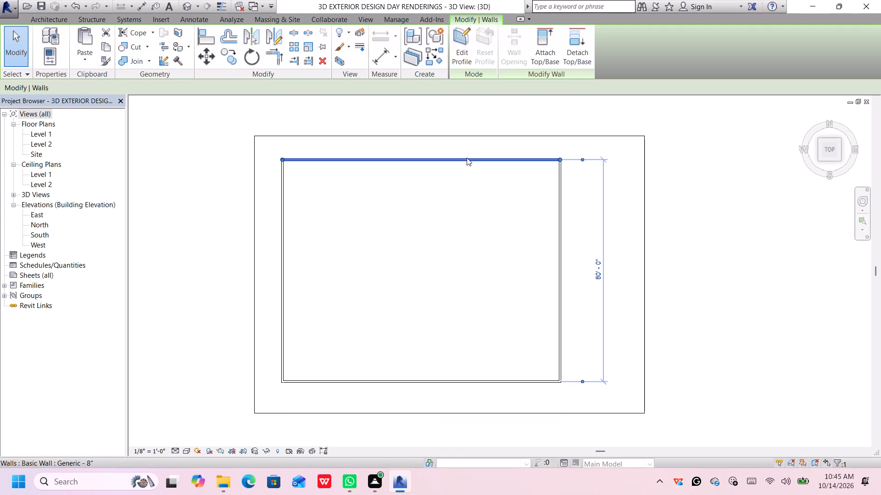
left_click(596, 272)
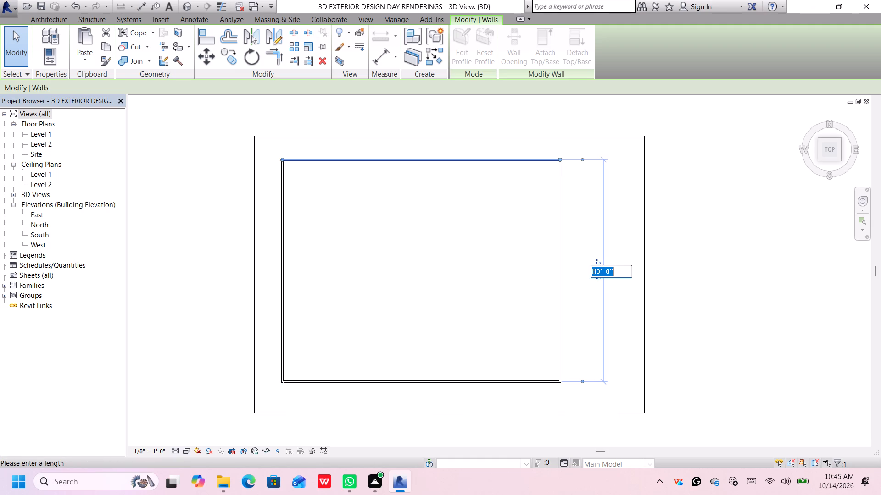
type("60'")
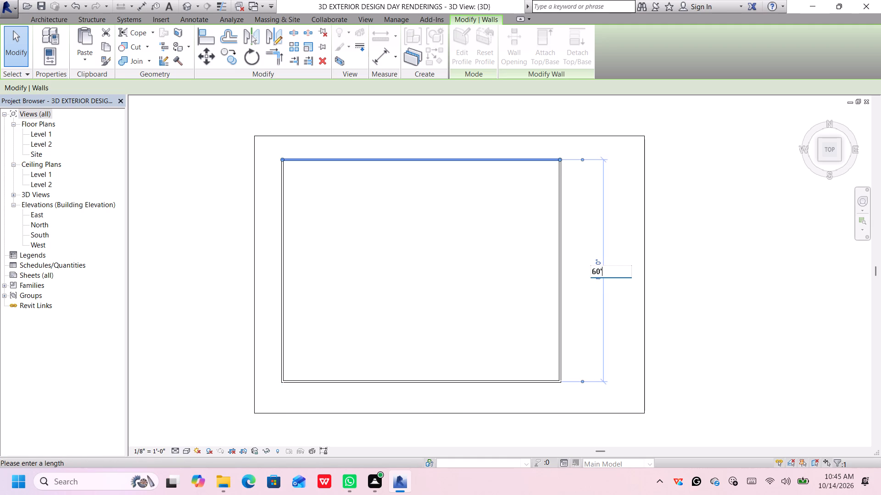
key("Return")
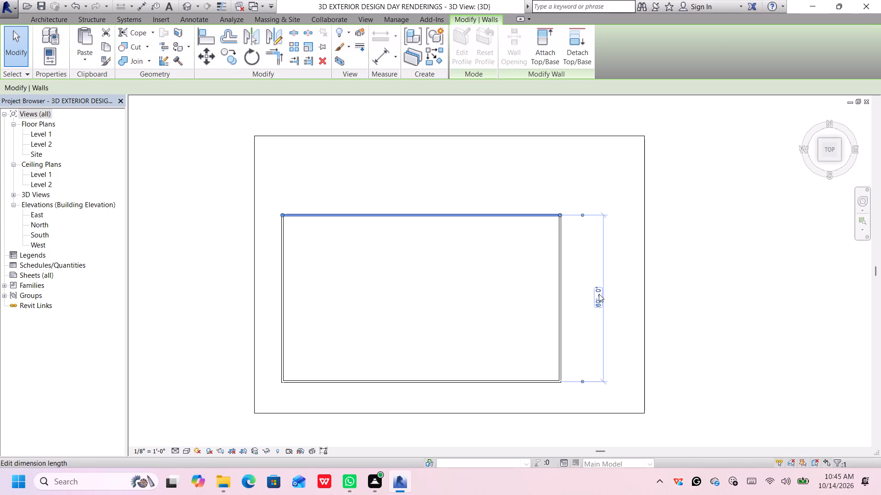
left_click(599, 294)
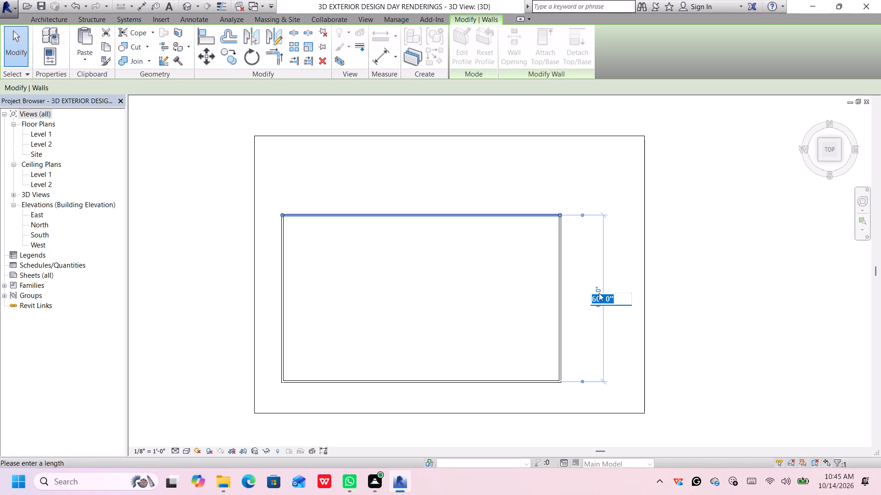
type("70'")
key("Return")
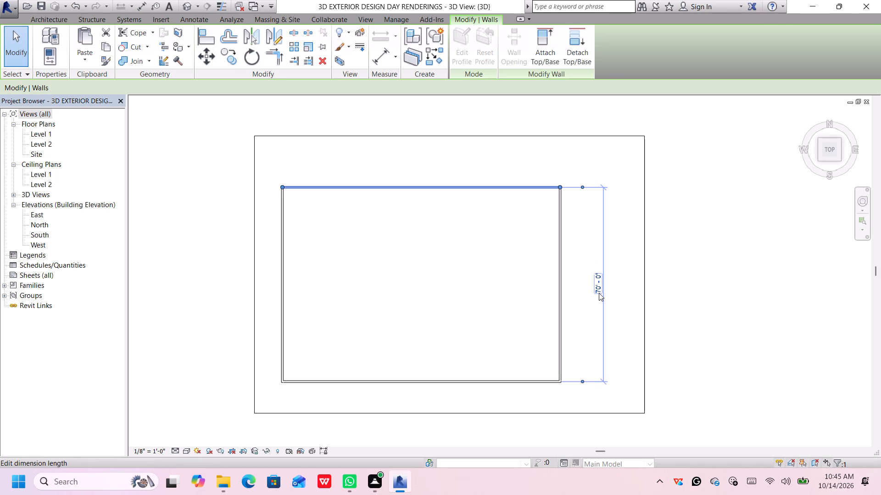
Reposition the west wall so it is 110' from the east wall, and leave all walls deselected.
left_click(531, 383)
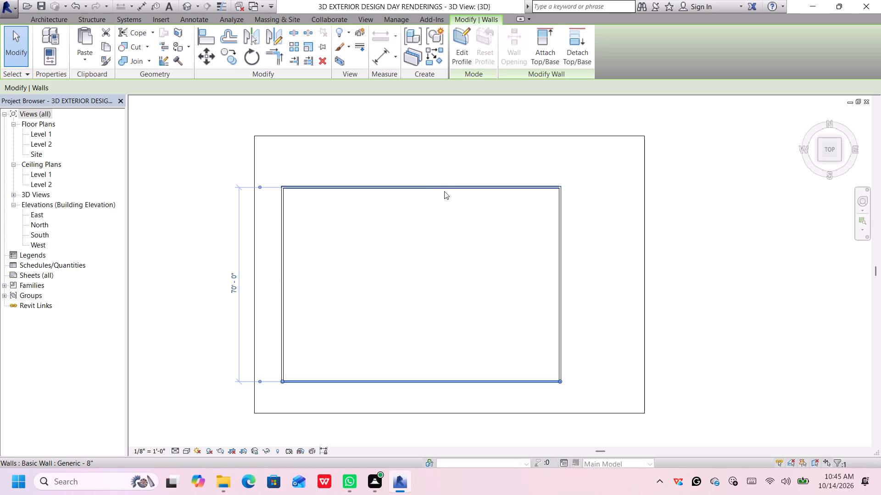
left_click(280, 252)
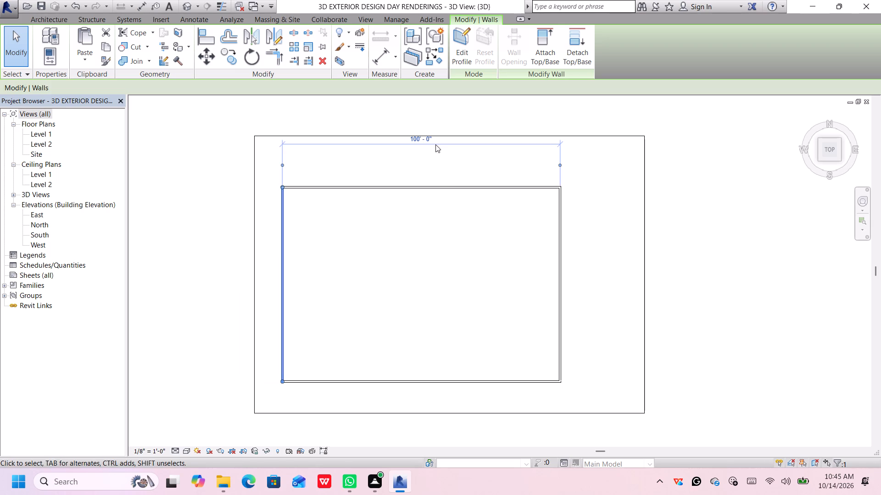
left_click(425, 137)
type("11")
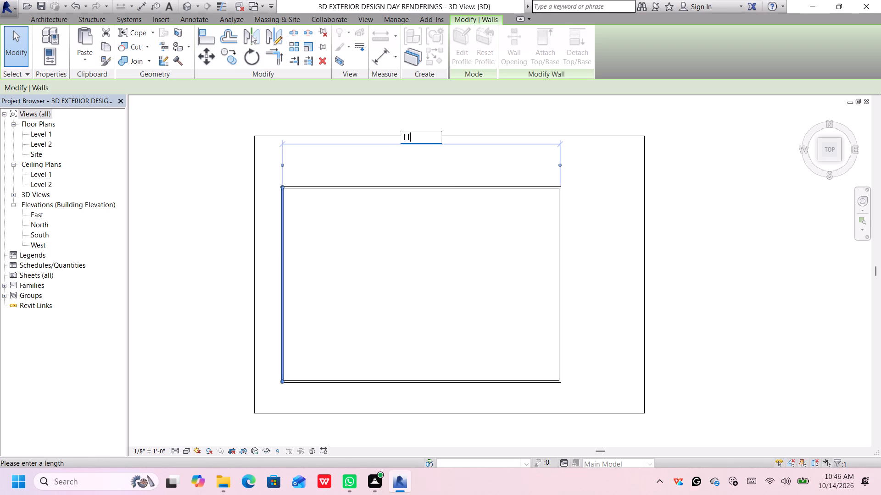
type("0'")
key("Return")
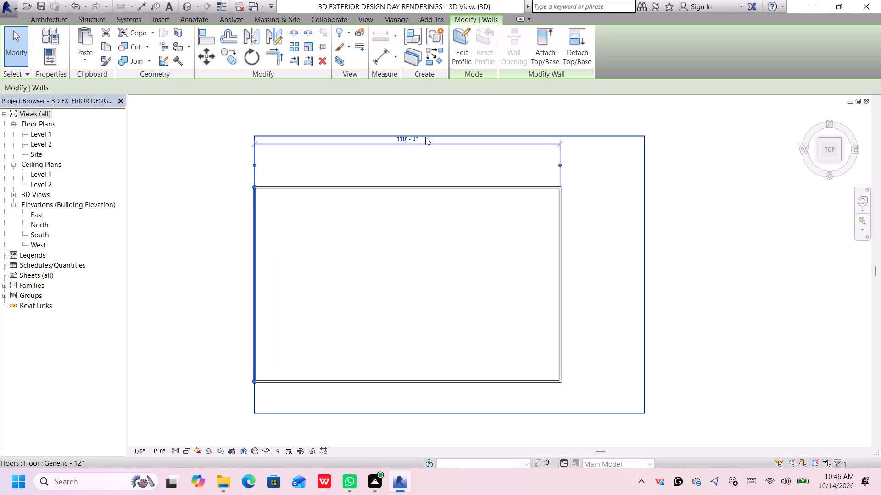
left_click(724, 271)
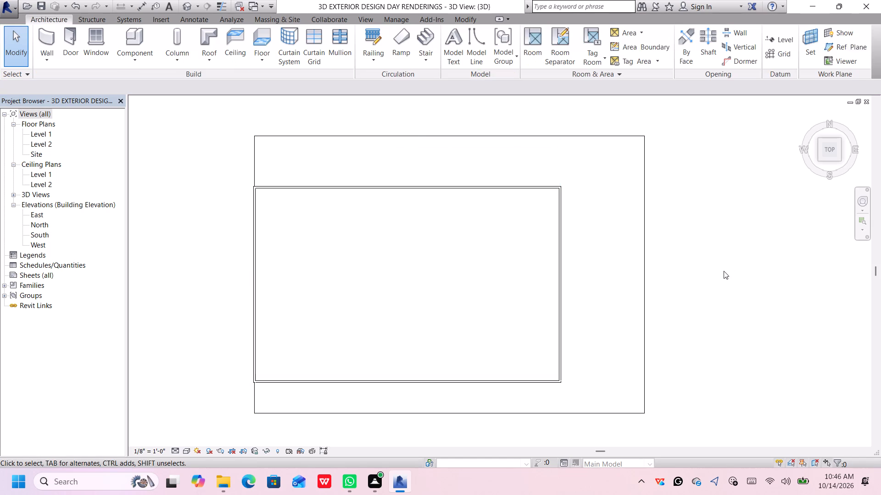
Select all four walls and nudge them eastward until they are centred between the floor's west and east edges.
left_click(556, 382)
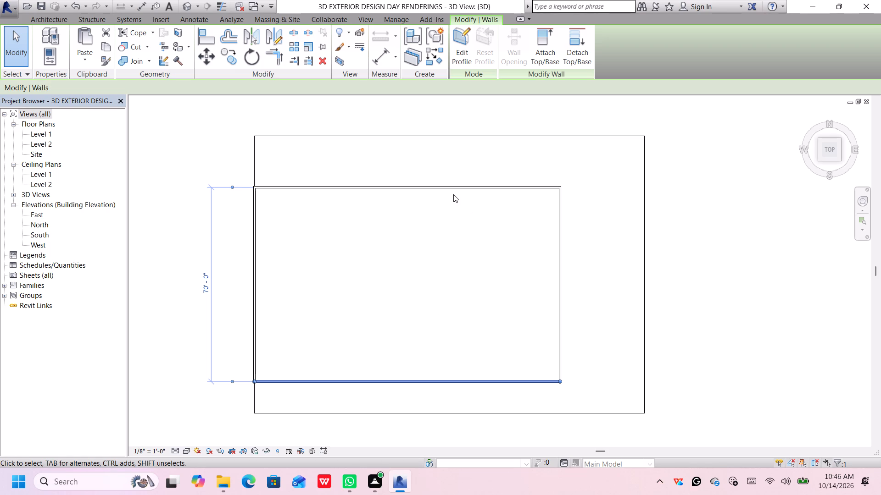
left_click(417, 187, "ctrl")
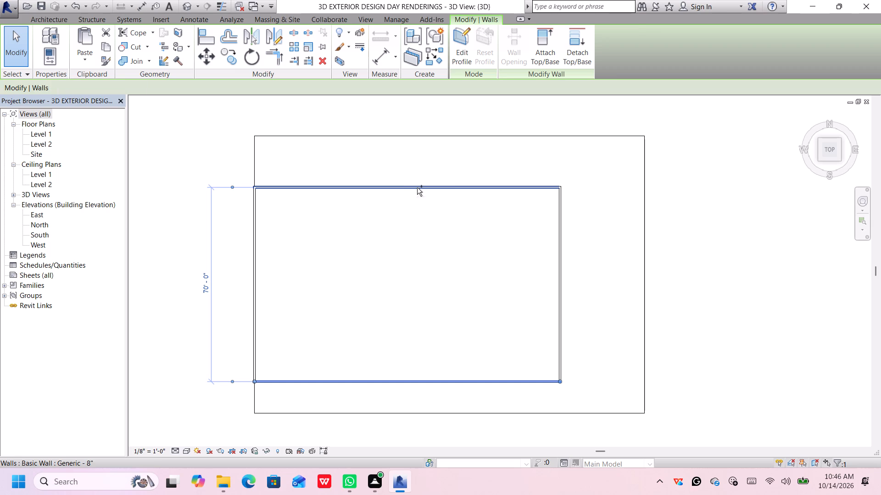
left_click(254, 253, "ctrl")
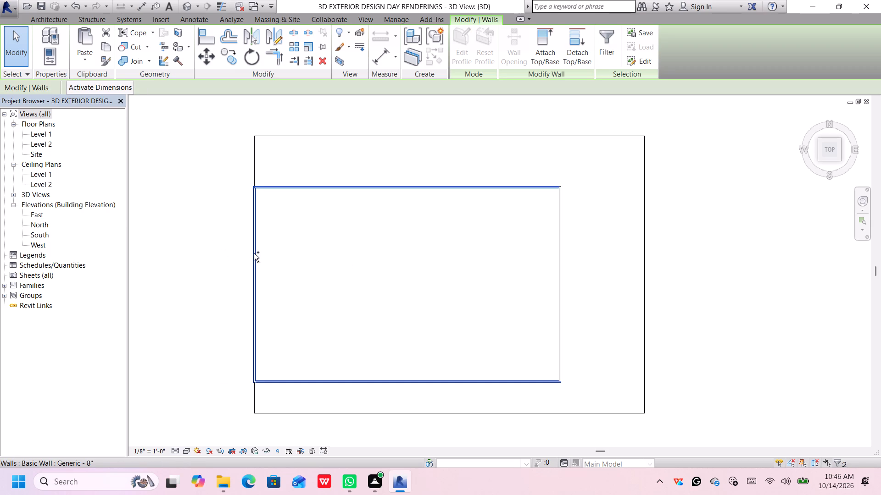
left_click(558, 279, "ctrl")
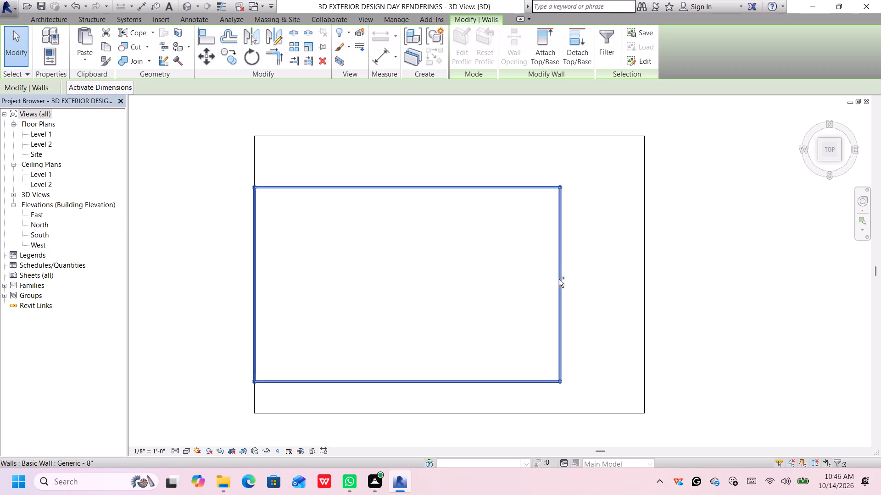
key("Right")
key("Right")
key("Right")
key("Right")
key("Right")
key("Right")
key("Right")
key("Right")
key("Right")
key("Right")
key("Right")
key("Right")
key("Right")
key("Right")
key("Right")
key("Right")
key("Right")
key("Right")
key("Right")
key("Right")
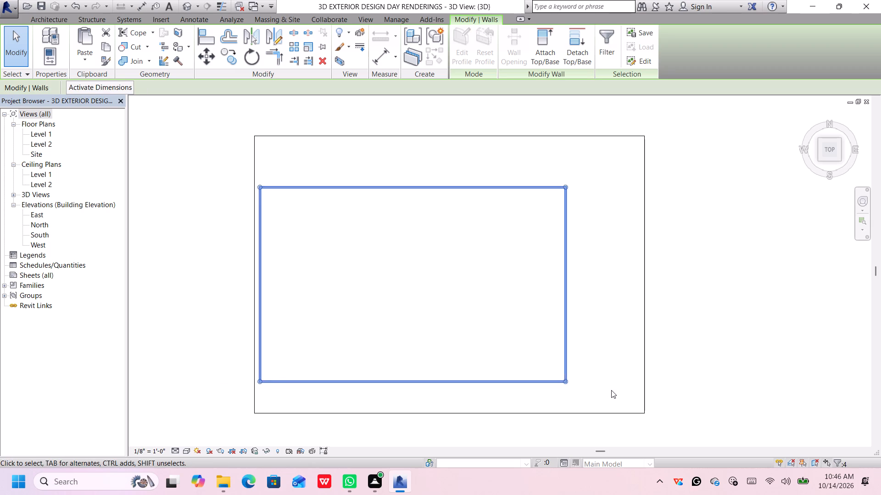
key("Left")
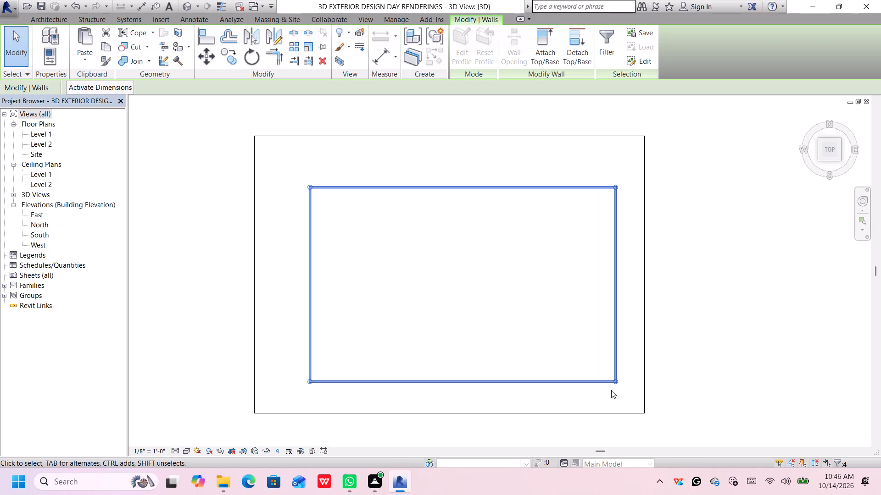
key("Left")
key("Left")
key("Left")
key("Left")
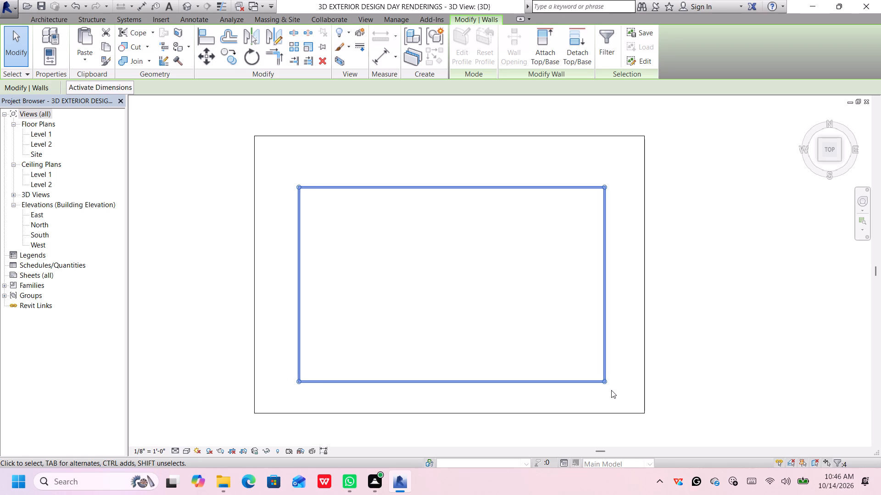
Nudge the four selected walls northward until they are centred between the floor's north and south edges, and deselect them.
key("Up")
key("Up")
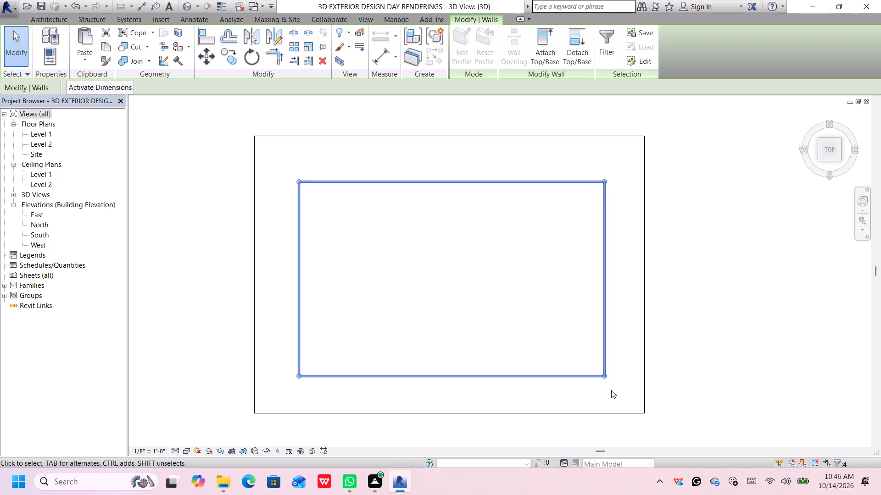
key("Up")
key("Up")
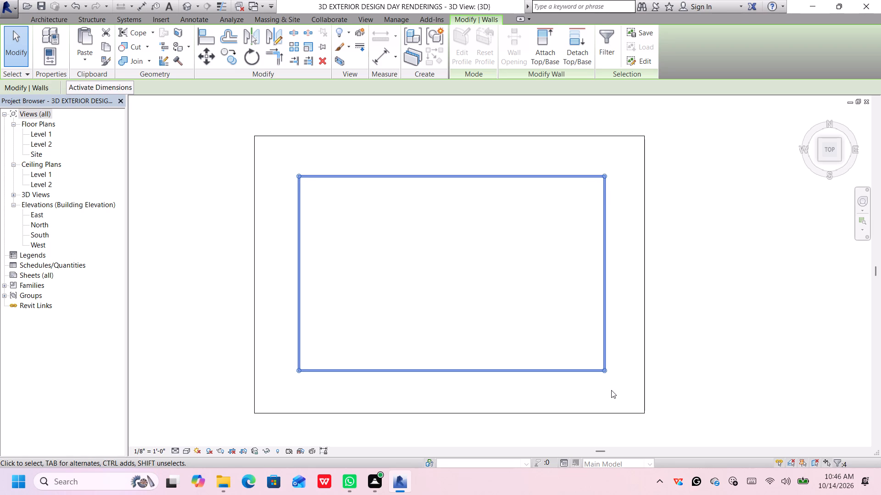
left_click(685, 297)
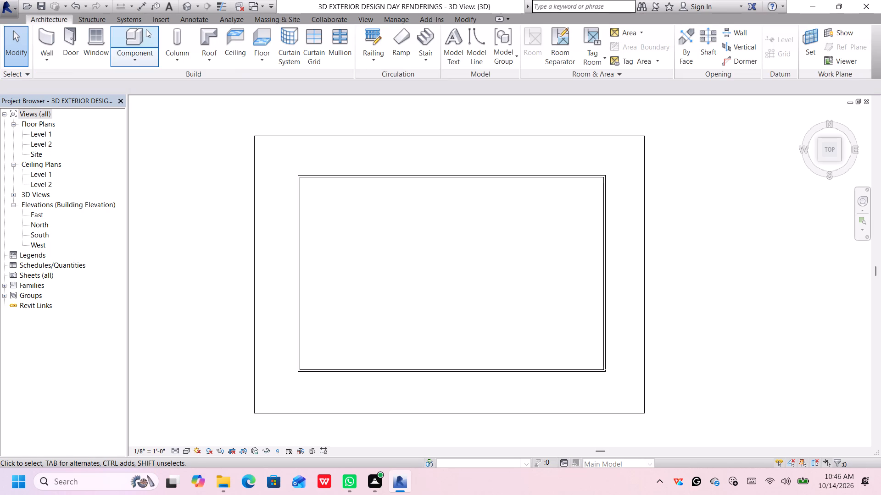
Start placing an architectural column and open the US Imperial library's Columns folder for loading a family.
left_click(178, 55)
left_click(192, 105)
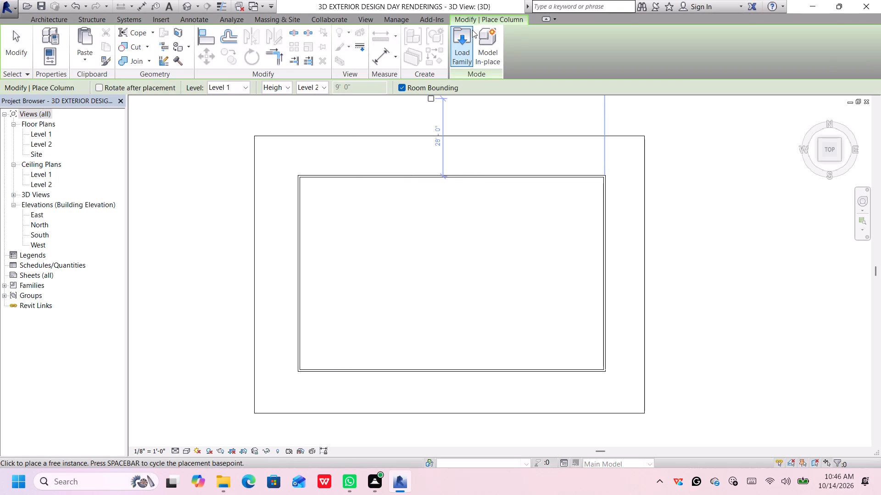
left_click(466, 41)
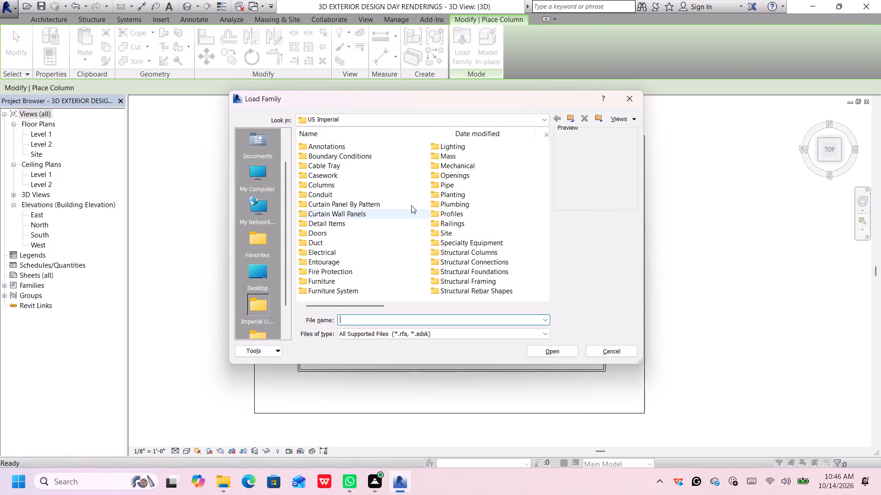
left_click(333, 181)
double_click(333, 181)
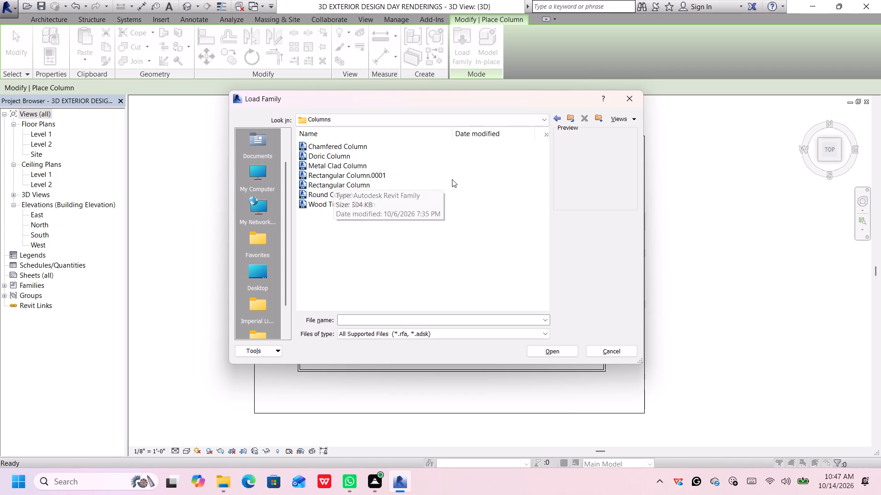
Preview the available column families in the Columns folder, from Chamfered Column to Wood Timber Column, to choose one.
left_click(374, 145)
left_click(373, 158)
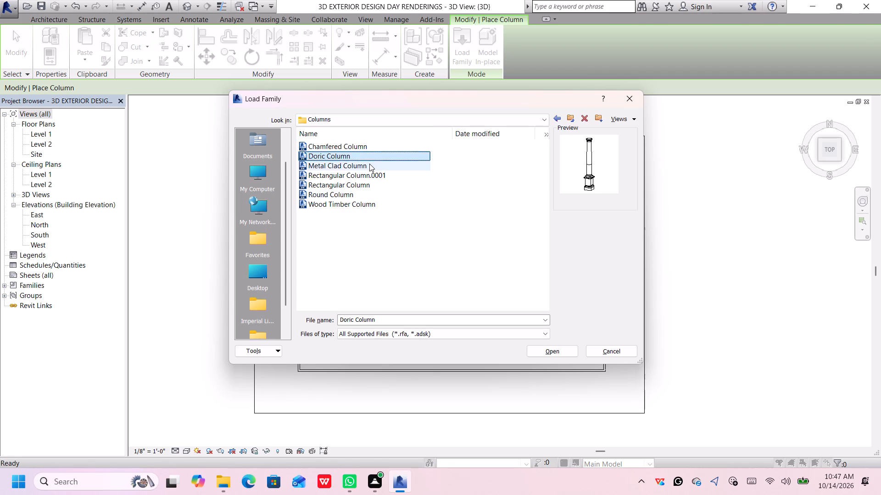
left_click(369, 164)
left_click(370, 170)
left_click(370, 178)
left_click(372, 190)
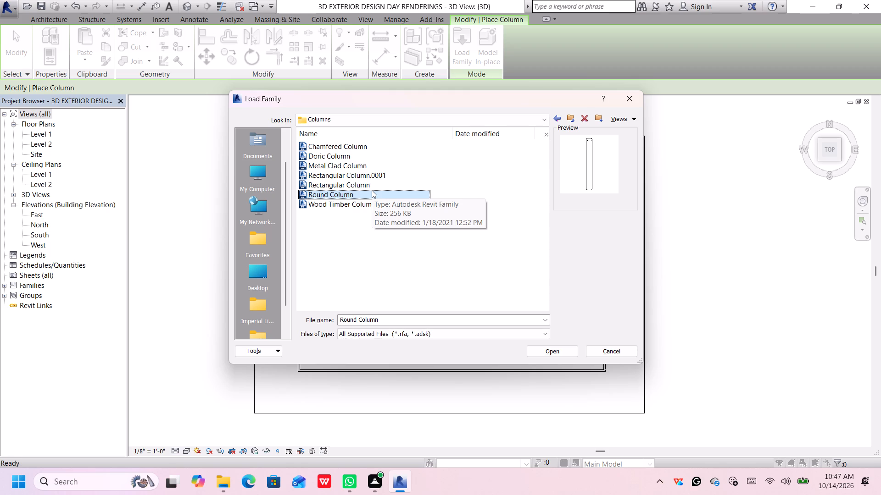
left_click(389, 147)
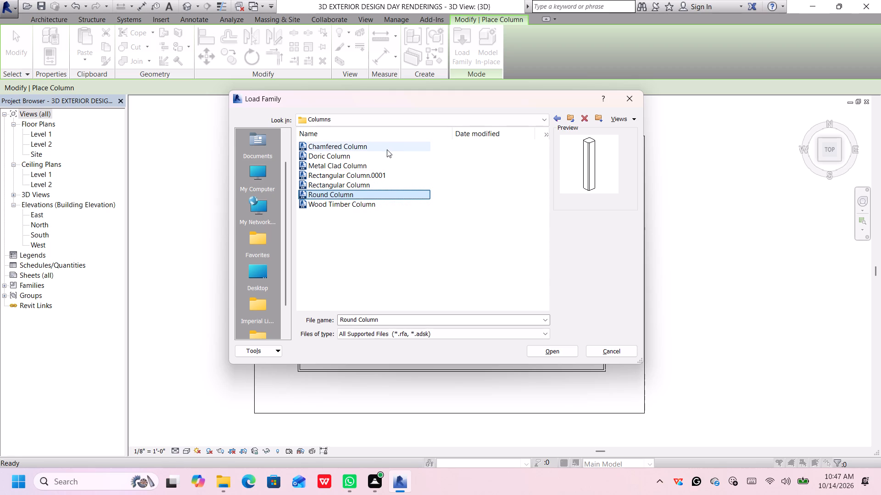
scroll(594, 174, "up", 1)
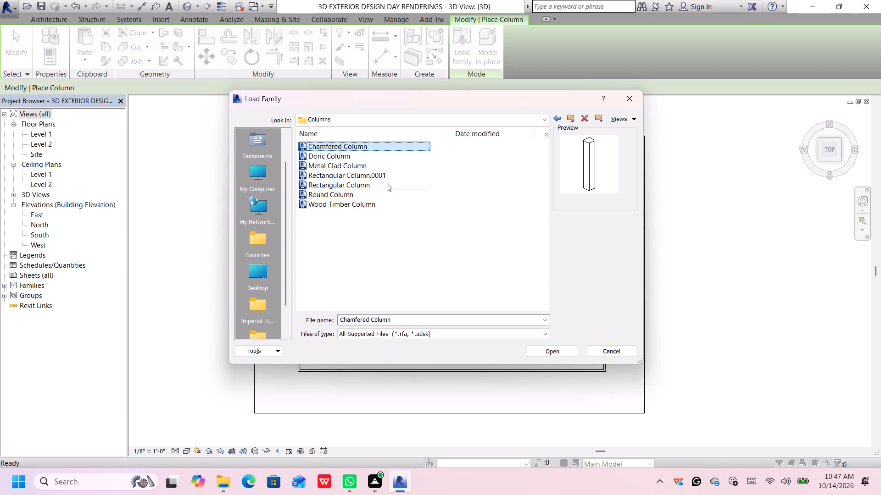
left_click(387, 156)
left_click(386, 168)
left_click(386, 176)
left_click(391, 184)
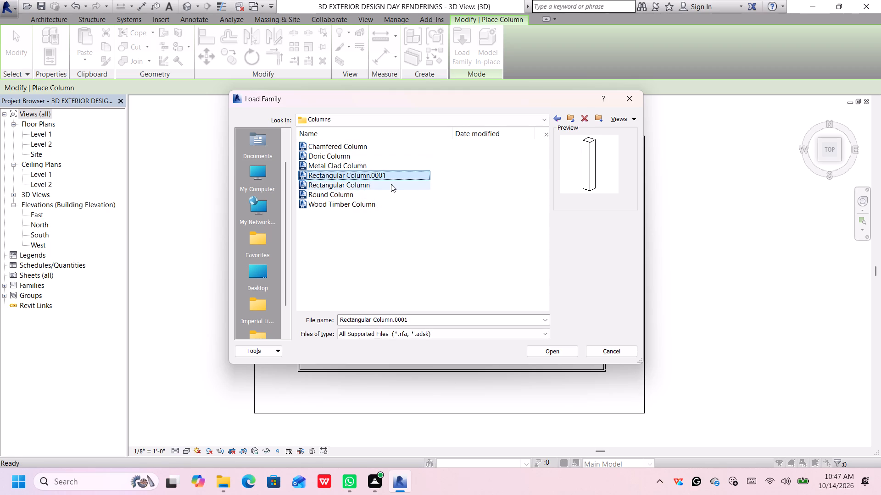
left_click(396, 176)
left_click(396, 182)
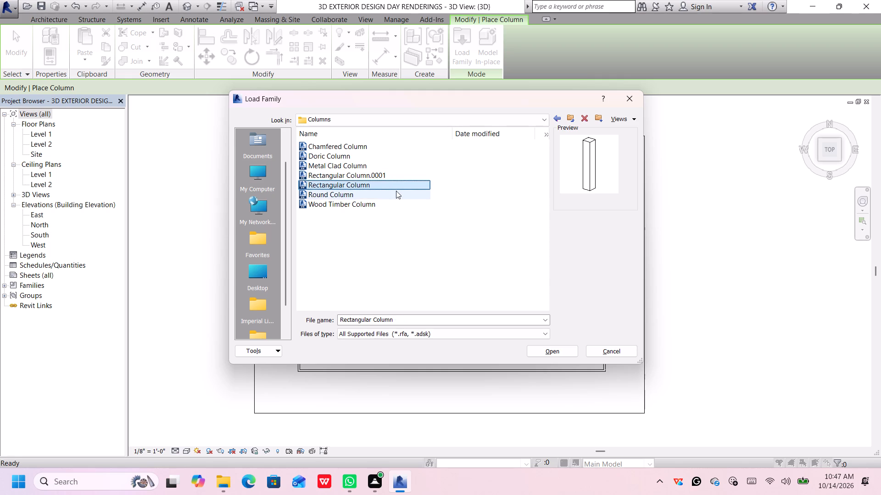
left_click(396, 192)
left_click(396, 202)
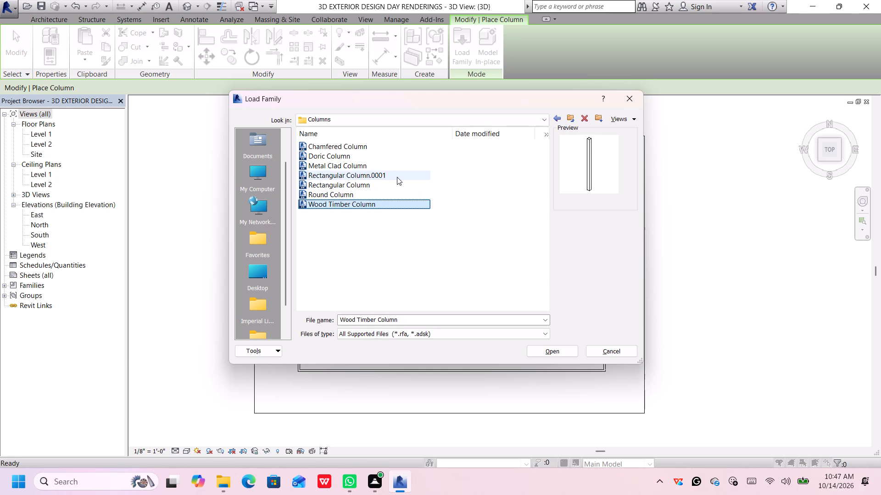
Load the Rectangular Column.0001 family for placement.
left_click(397, 177)
left_click(552, 350)
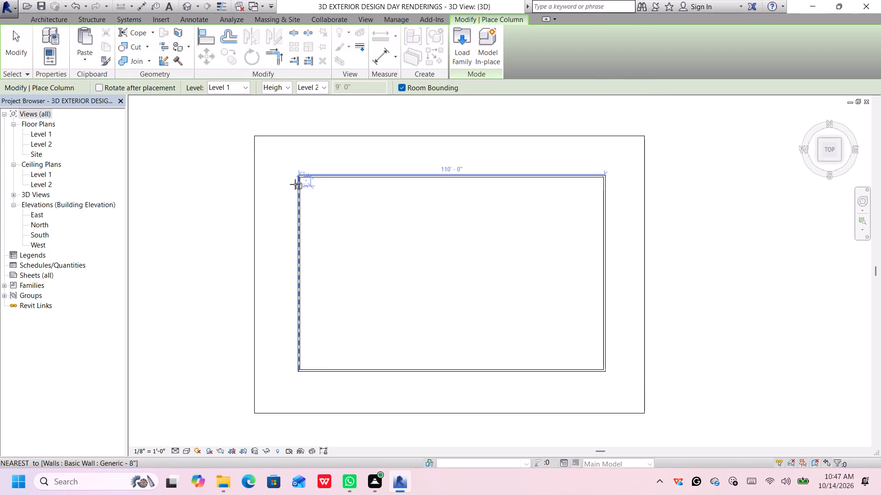
Place a rectangular column in the northwest corner of the walls, flush with their outer faces.
scroll(297, 177, "up", 2)
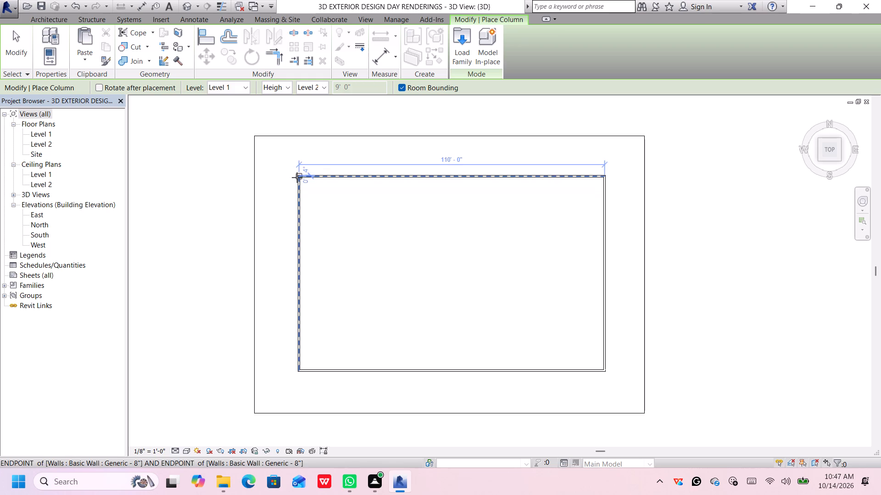
scroll(297, 177, "up", 3)
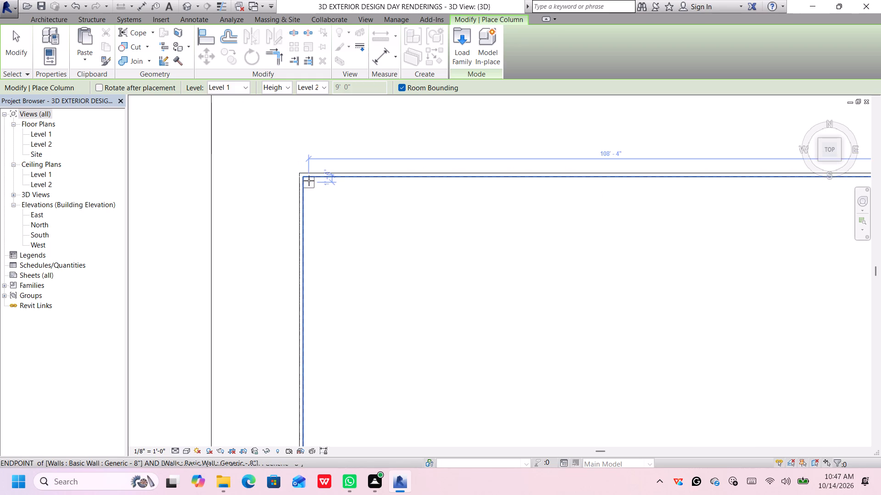
scroll(301, 179, "up", 2)
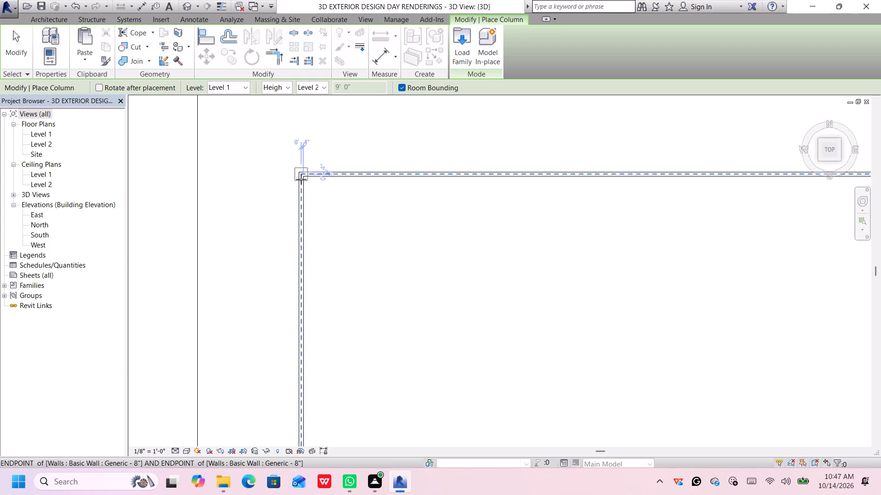
scroll(301, 179, "up", 4)
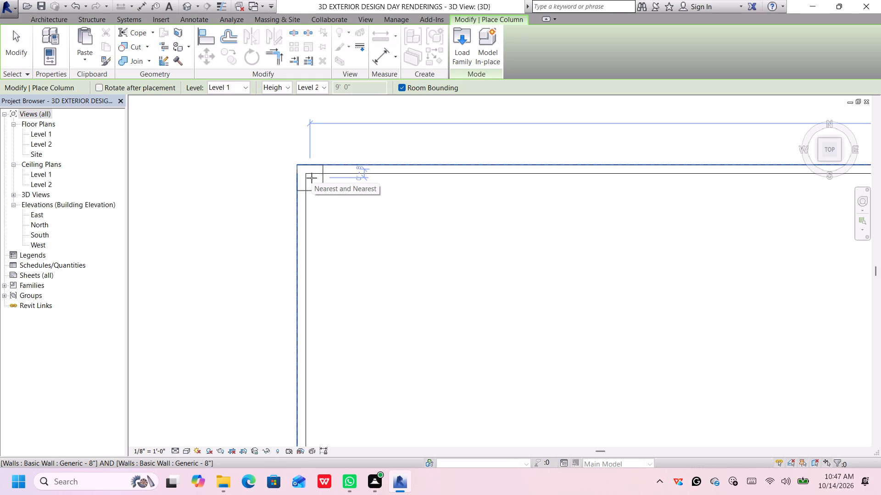
left_click(312, 178)
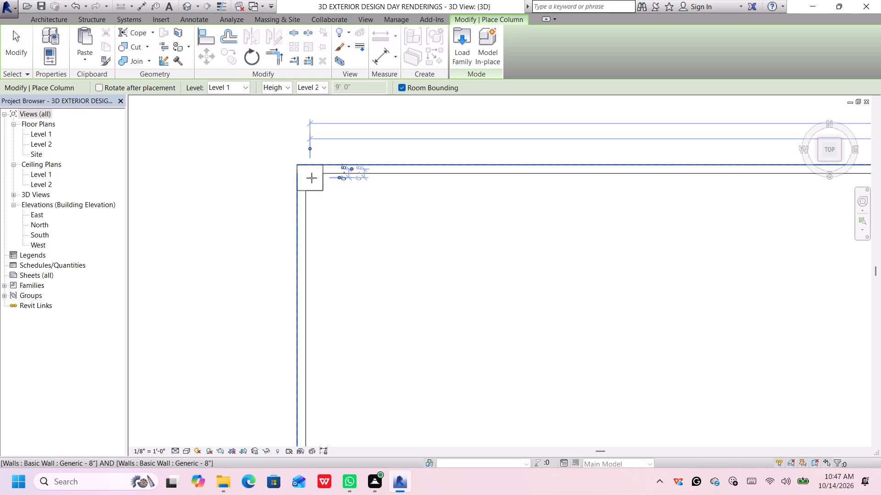
Place a rectangular column in the northeast corner of the walls, flush with their outer faces.
scroll(459, 203, "down", 6)
scroll(527, 222, "down", 5)
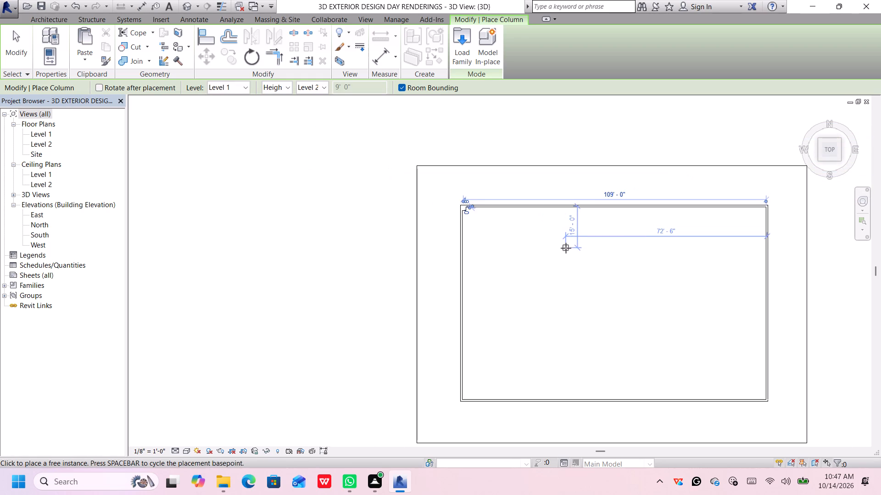
middle_click_drag(566, 248, 323, 234)
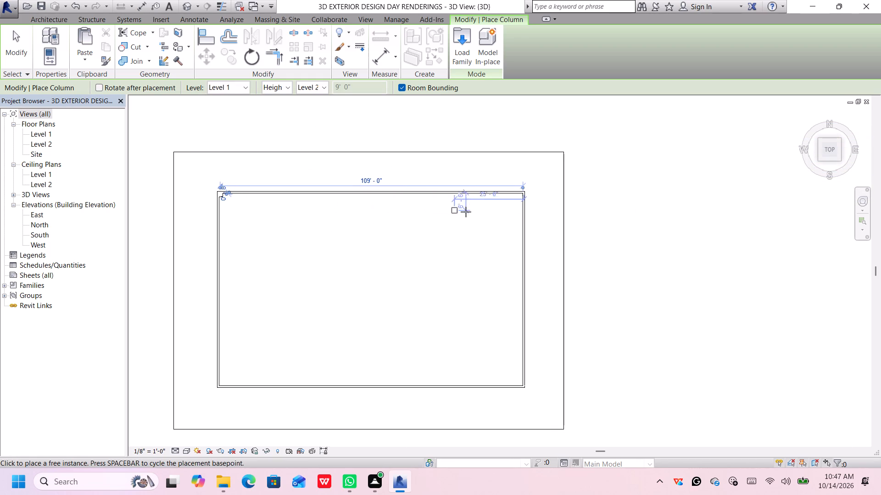
scroll(517, 198, "down", 4)
scroll(523, 197, "up", 1)
scroll(523, 197, "down", 1)
scroll(523, 197, "up", 11)
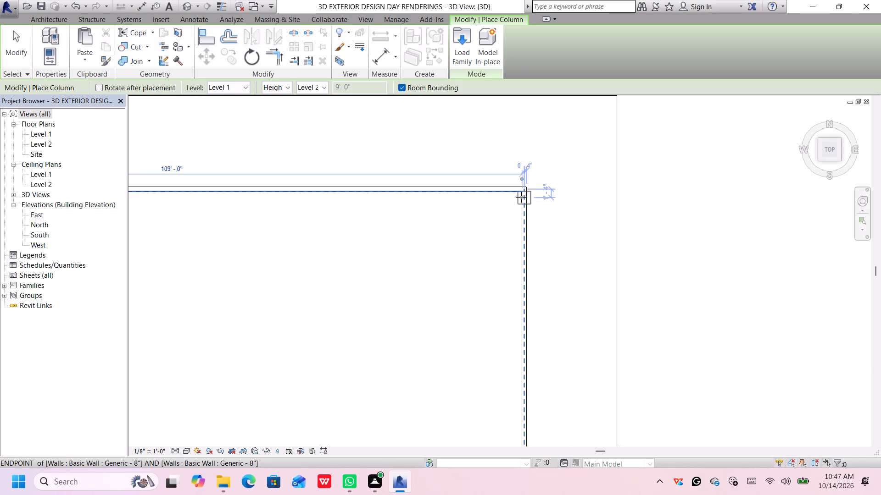
scroll(521, 197, "up", 6)
left_click(517, 192)
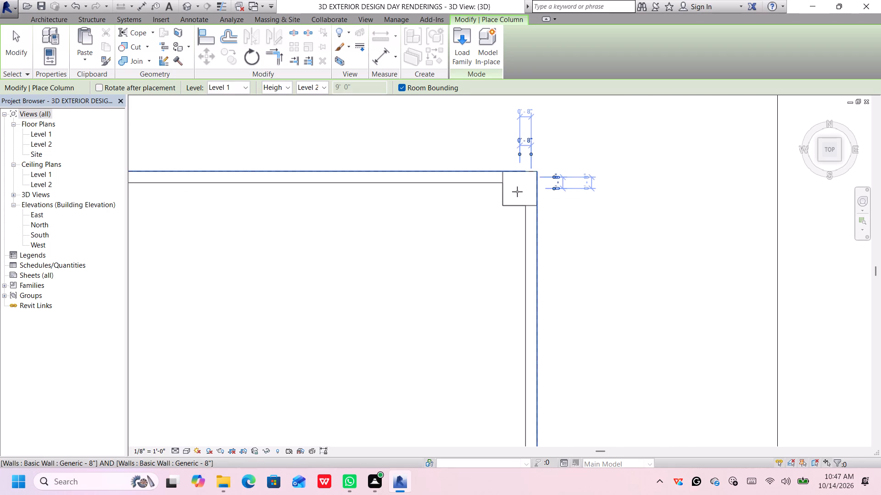
Place a rectangular column in the southeast corner of the walls, flush with their outer faces.
scroll(510, 269, "down", 7)
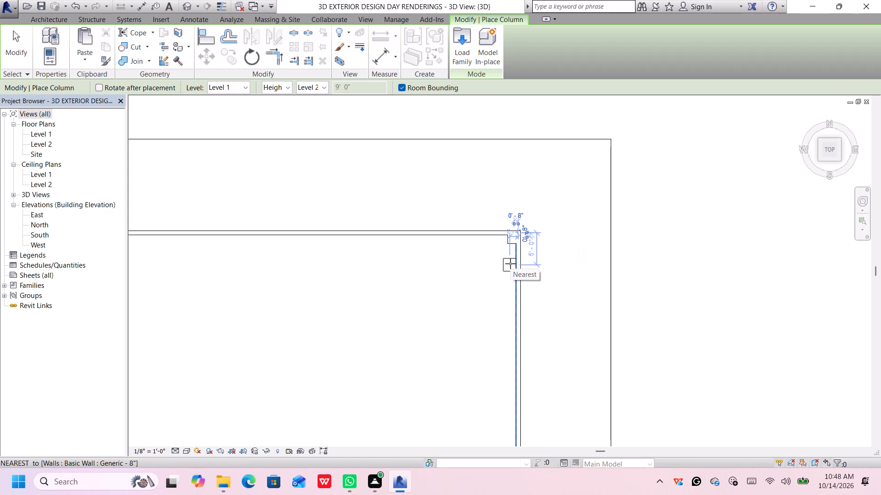
scroll(515, 267, "down", 1)
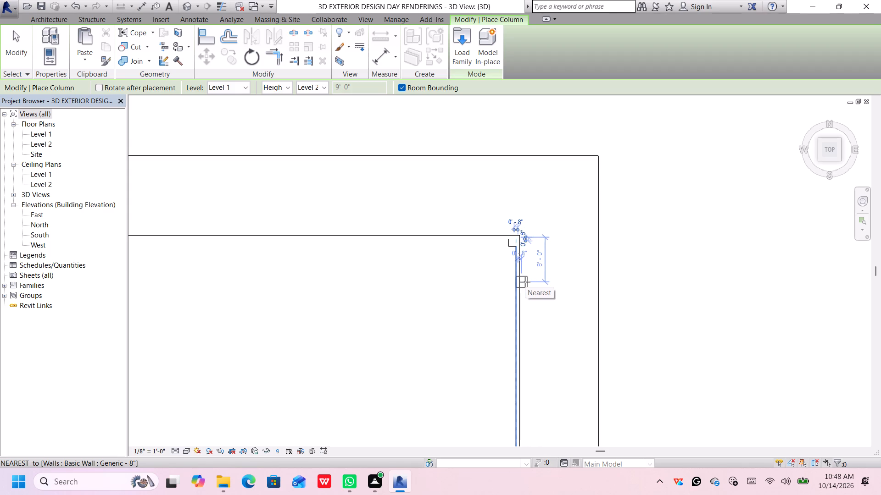
scroll(525, 282, "down", 3)
scroll(525, 282, "up", 1)
scroll(525, 282, "down", 2)
scroll(524, 319, "down", 5)
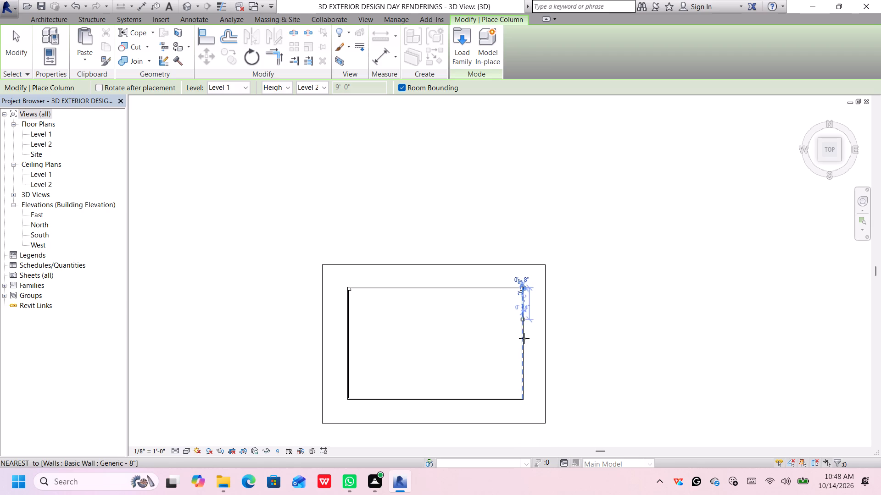
middle_click_drag(500, 379, 495, 247)
scroll(507, 274, "up", 5)
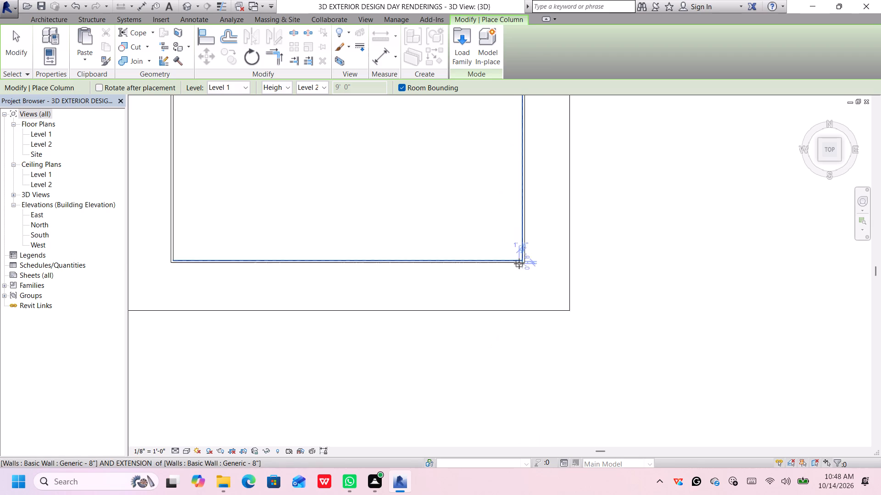
scroll(523, 258, "up", 6)
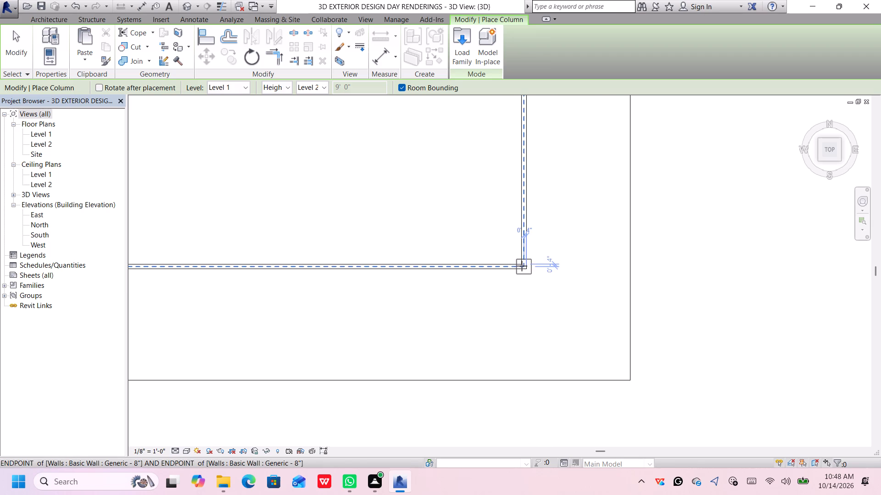
scroll(518, 259, "up", 7)
left_click(518, 262)
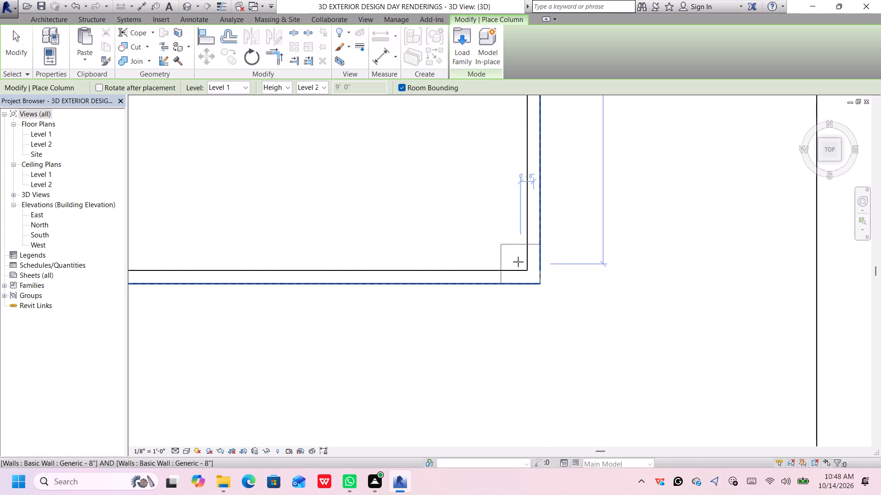
Place a rectangular column in the southwest corner of the walls, flush with their outer faces.
scroll(518, 262, "down", 16)
middle_click_drag(397, 226, 397, 226)
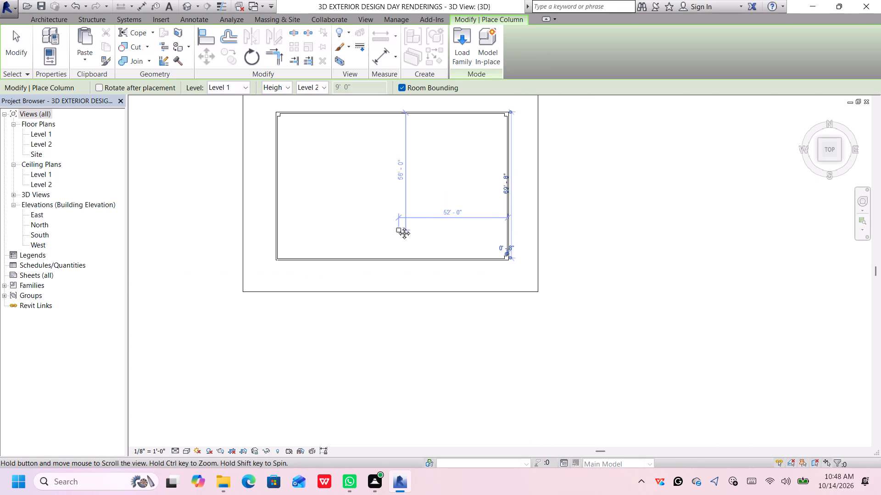
middle_click_drag(397, 226, 501, 260)
scroll(378, 295, "up", 6)
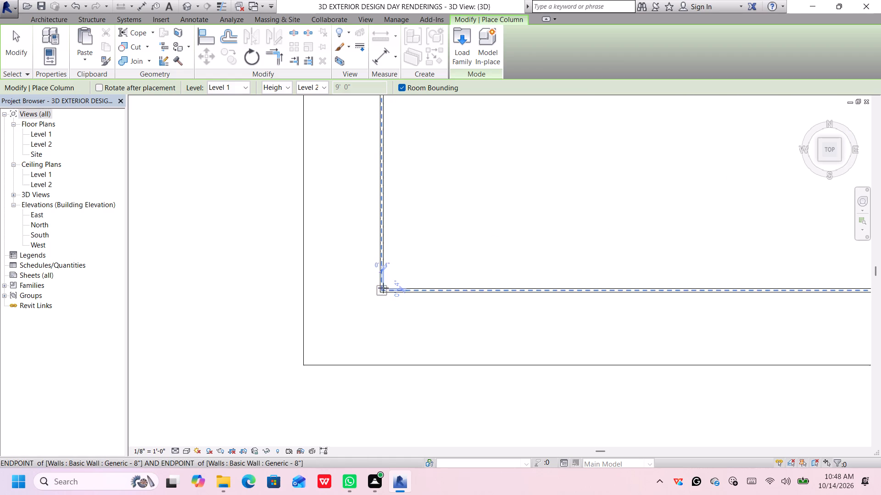
scroll(385, 286, "up", 1)
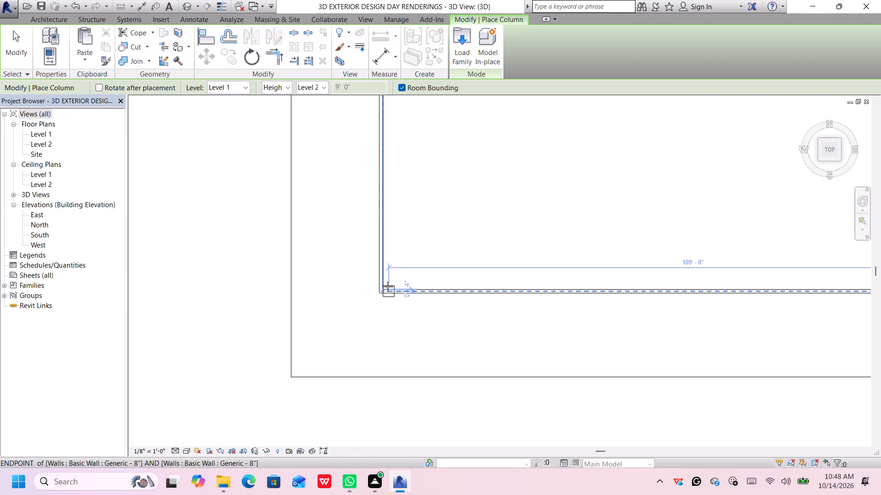
scroll(385, 286, "up", 7)
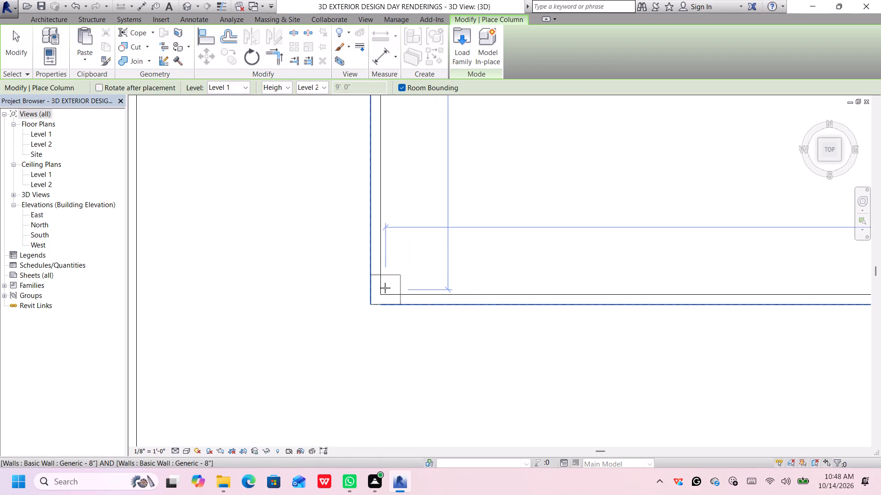
left_click(385, 289)
Place a rectangular column near the south wall's midpoint, flush with its outer face and about 55' from the east wall.
scroll(406, 273, "down", 8)
scroll(469, 232, "down", 6)
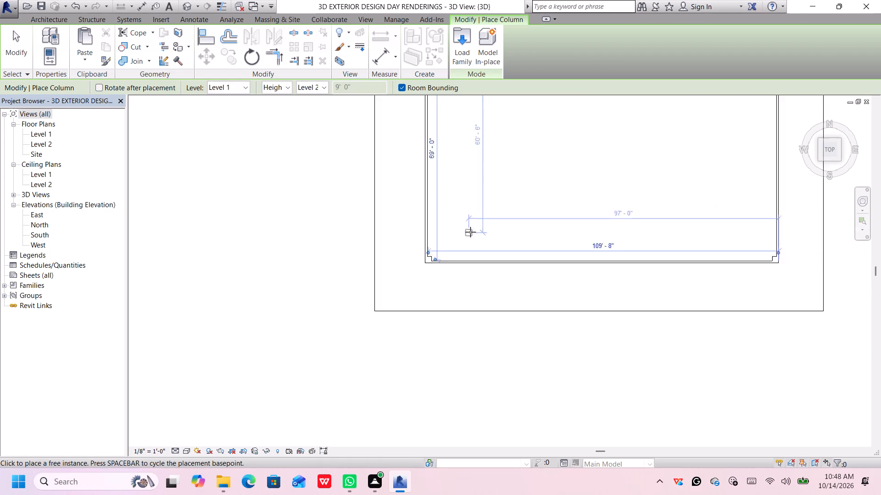
middle_click_drag(518, 209, 407, 281)
middle_click(407, 281)
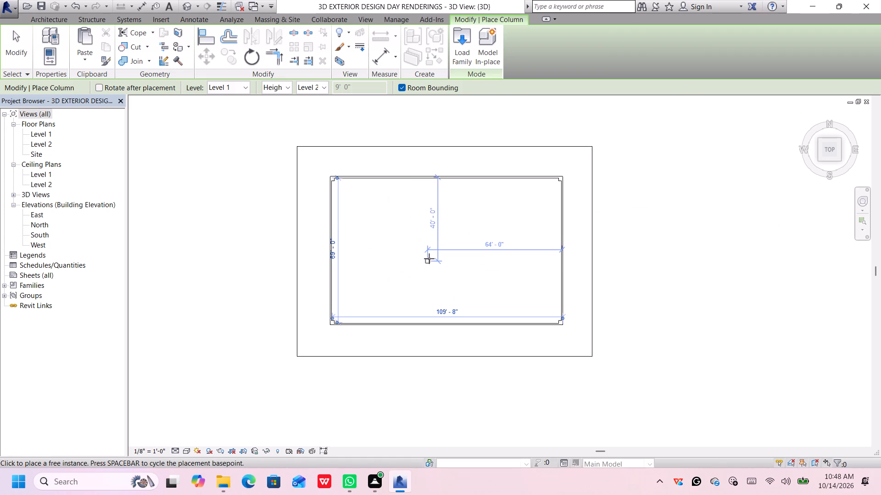
scroll(444, 326, "up", 4)
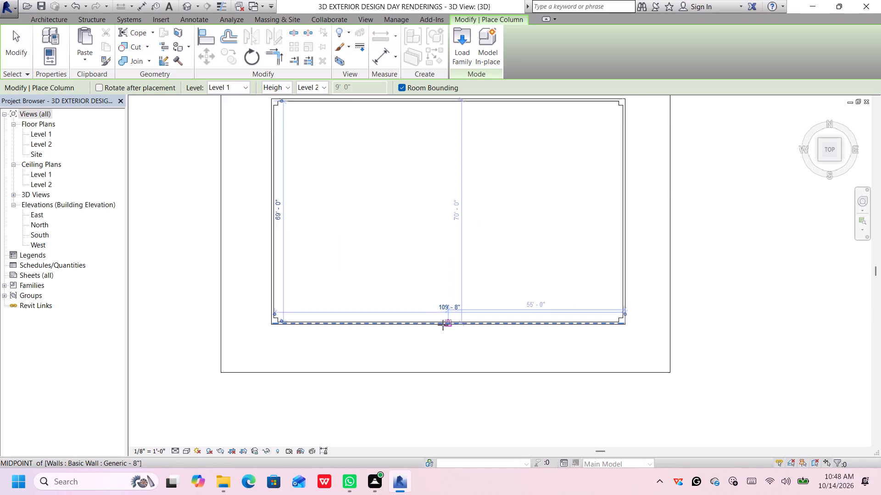
scroll(443, 325, "up", 3)
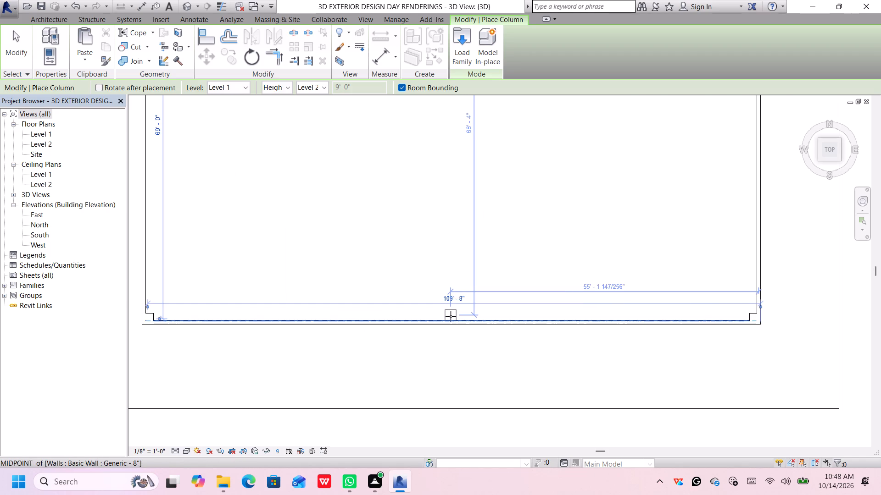
scroll(452, 317, "up", 11)
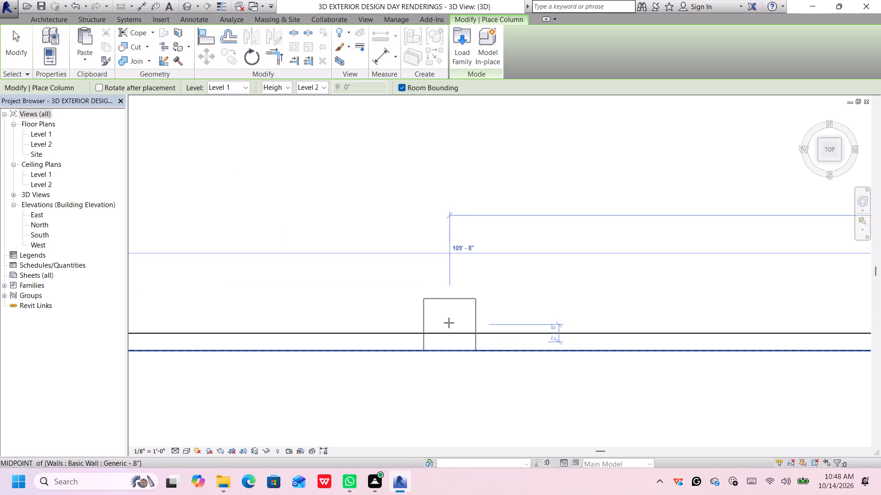
left_click(449, 325)
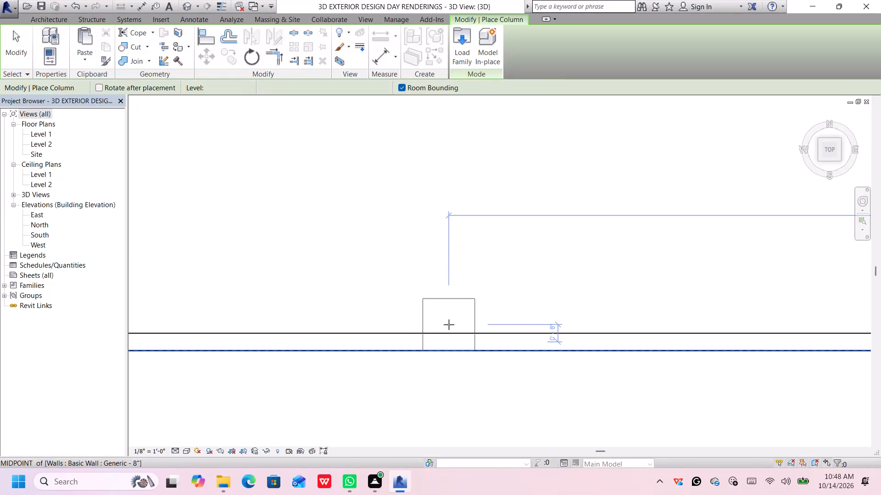
Place a rectangular column at the north wall's midpoint, flush with its outer face and about 54'-8" from the east wall.
scroll(450, 319, "down", 16)
scroll(462, 237, "down", 2)
middle_click_drag(462, 238, 462, 266)
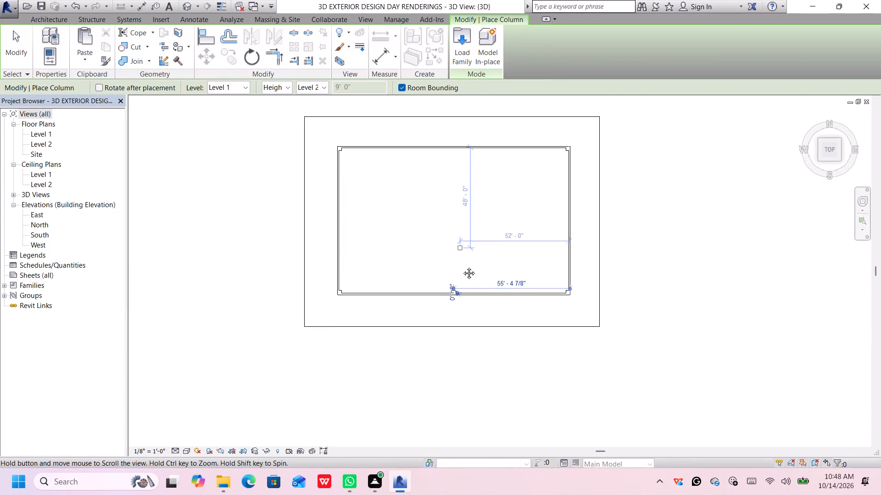
middle_click_drag(462, 266, 462, 273)
middle_click(458, 303)
scroll(450, 248, "up", 1)
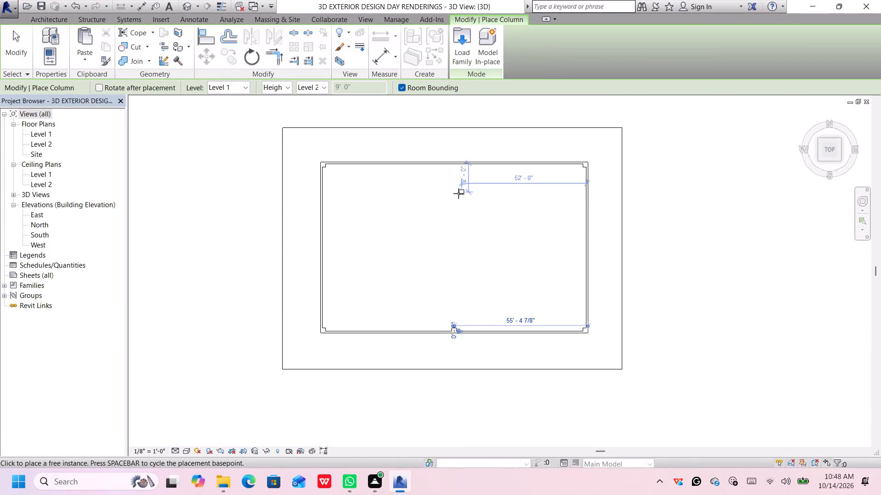
middle_click_drag(458, 193, 453, 281)
scroll(449, 255, "up", 5)
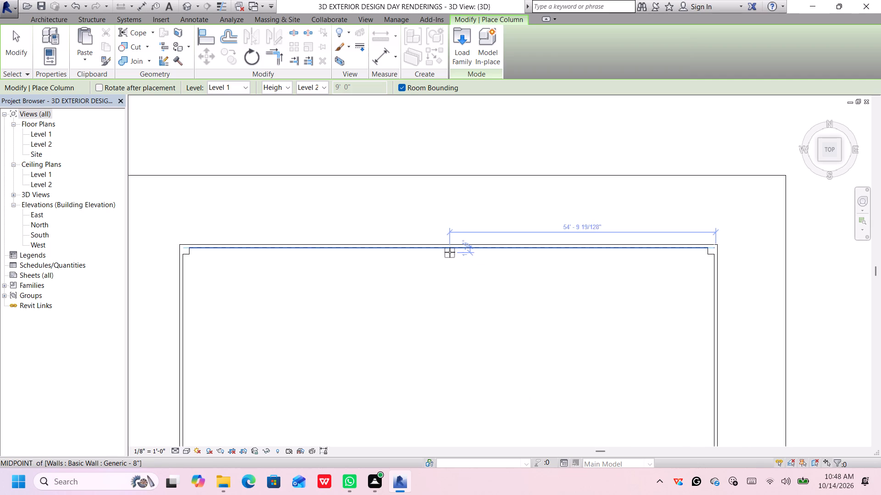
scroll(444, 244, "up", 12)
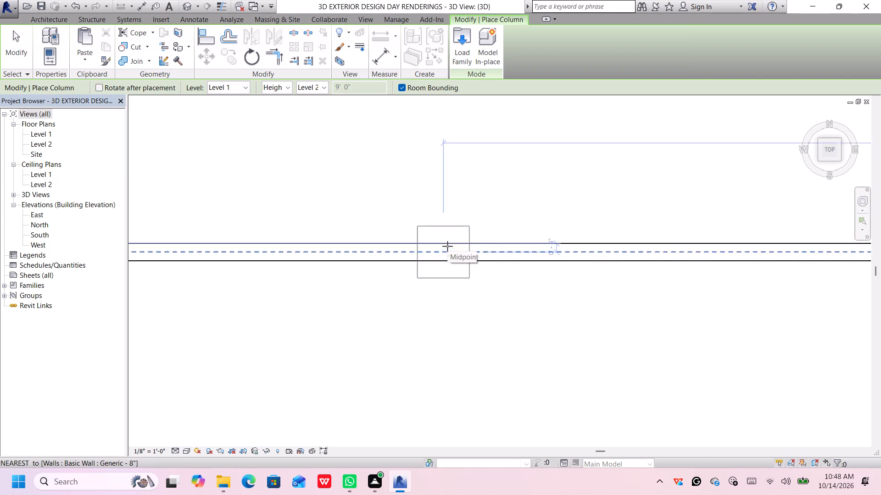
left_click(466, 266)
Place a rectangular column near the west wall's midpoint, flush with its outer face and about 34'-8" from the north wall.
scroll(466, 264, "down", 20)
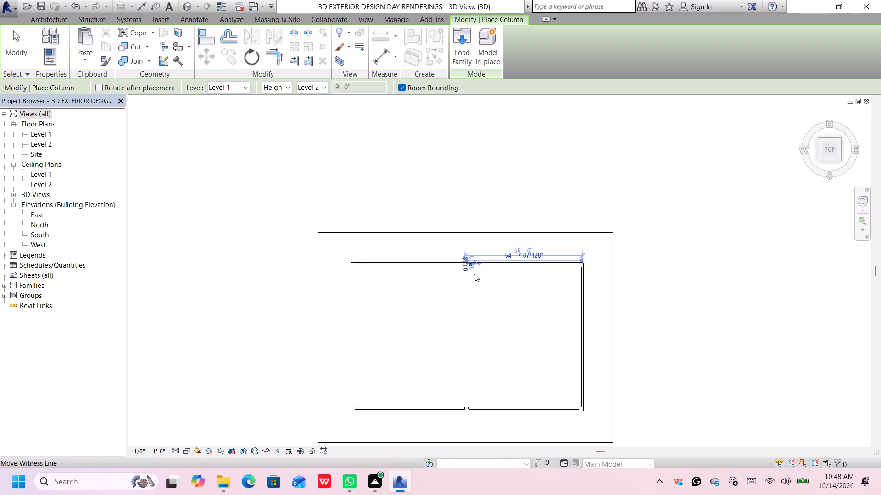
middle_click_drag(489, 315, 468, 246)
scroll(369, 255, "up", 7)
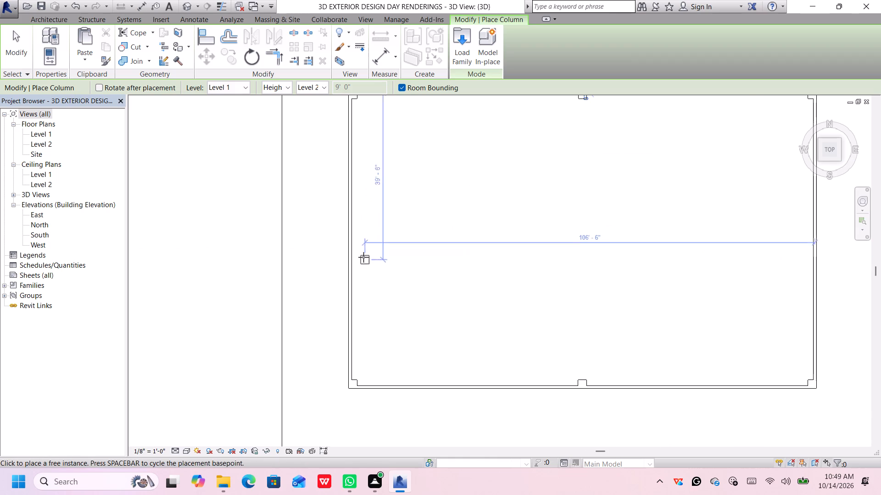
scroll(349, 244, "up", 2)
middle_click_drag(351, 240, 341, 303)
scroll(340, 299, "up", 1)
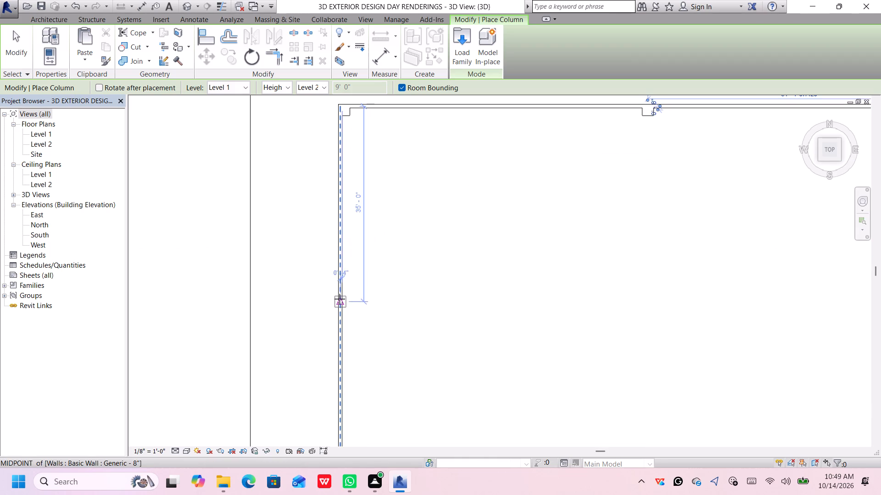
scroll(340, 299, "up", 3)
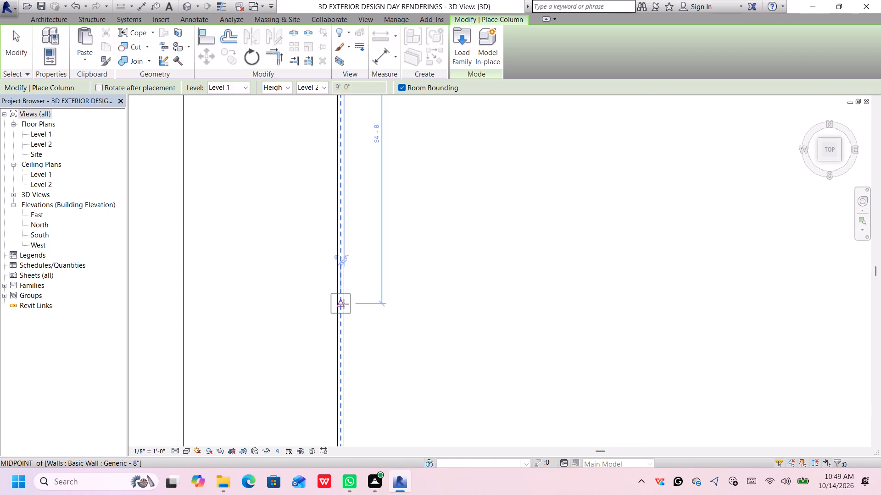
left_click(346, 304)
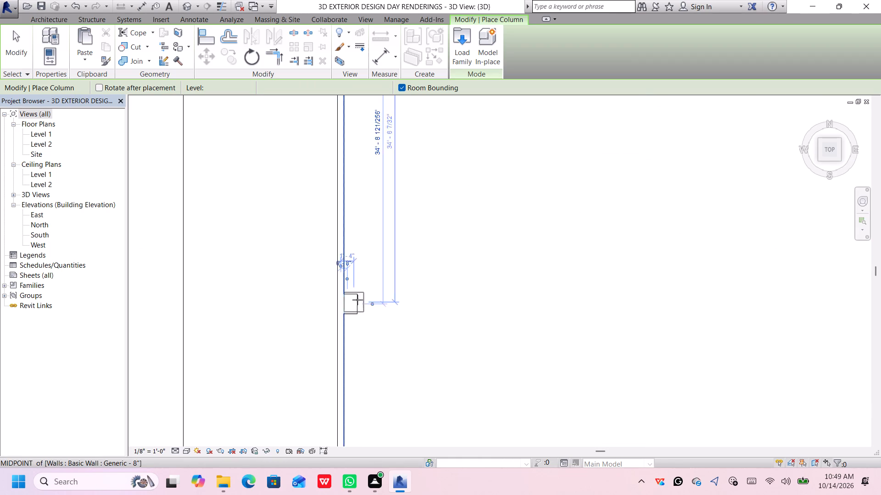
Place a rectangular column near the east wall's midpoint, flush with its outer face and about 35'-3" from the north wall.
scroll(370, 297, "down", 13)
middle_click_drag(556, 291, 405, 326)
middle_click(406, 326)
scroll(415, 320, "up", 7)
scroll(395, 333, "down", 1)
scroll(395, 333, "up", 6)
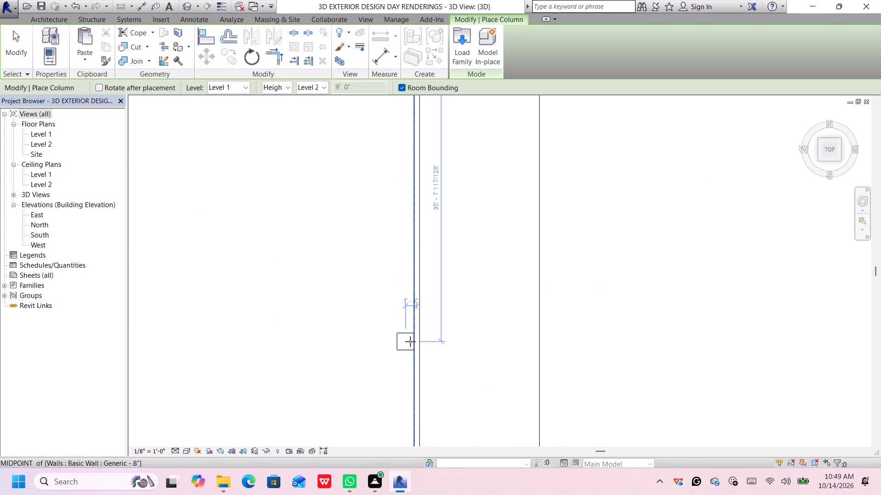
scroll(412, 341, "up", 3)
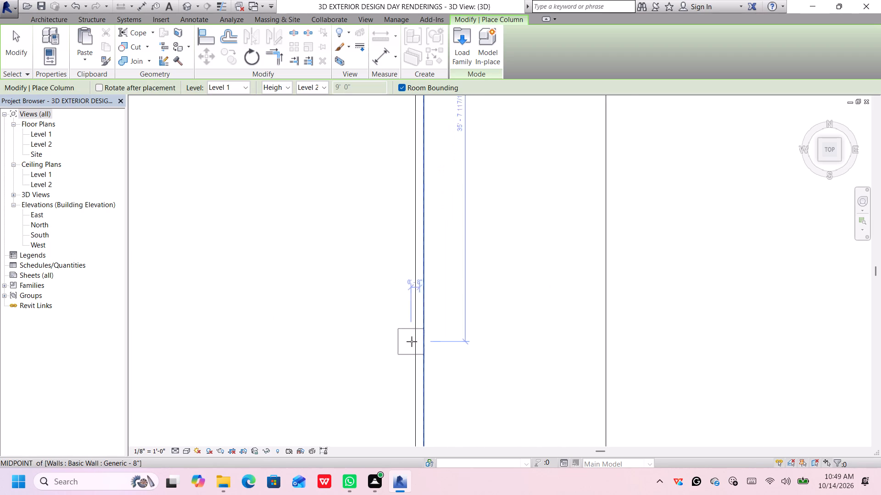
scroll(412, 341, "up", 3)
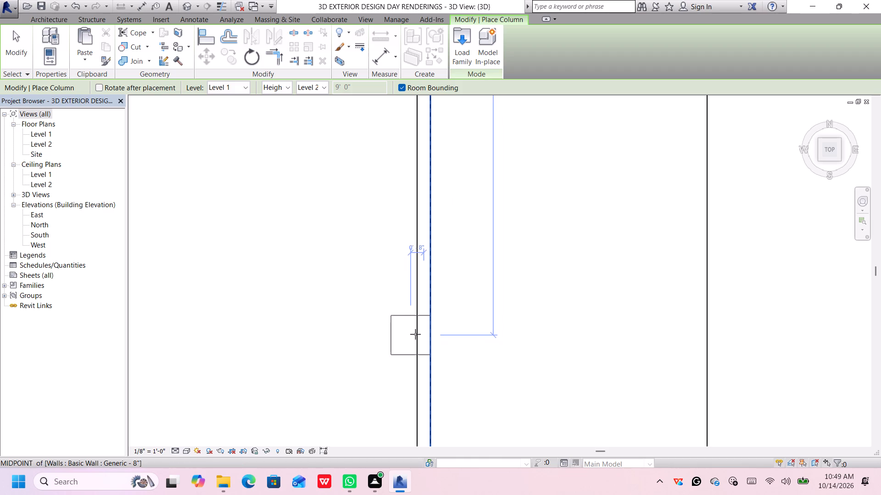
left_click(415, 334)
Place a freestanding rectangular column at the building's centre, 55' from the east wall and 34'-6" from the north wall.
scroll(422, 332, "down", 10)
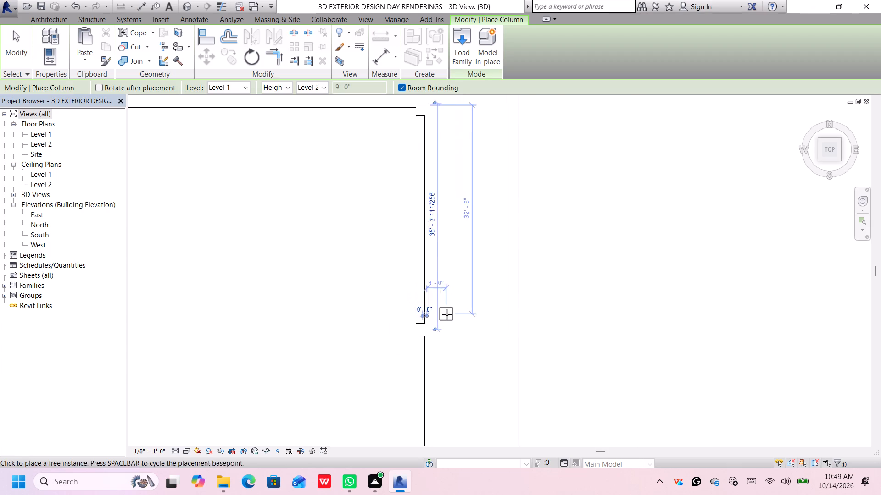
scroll(447, 314, "down", 7)
middle_click_drag(302, 336, 399, 342)
scroll(447, 267, "up", 2)
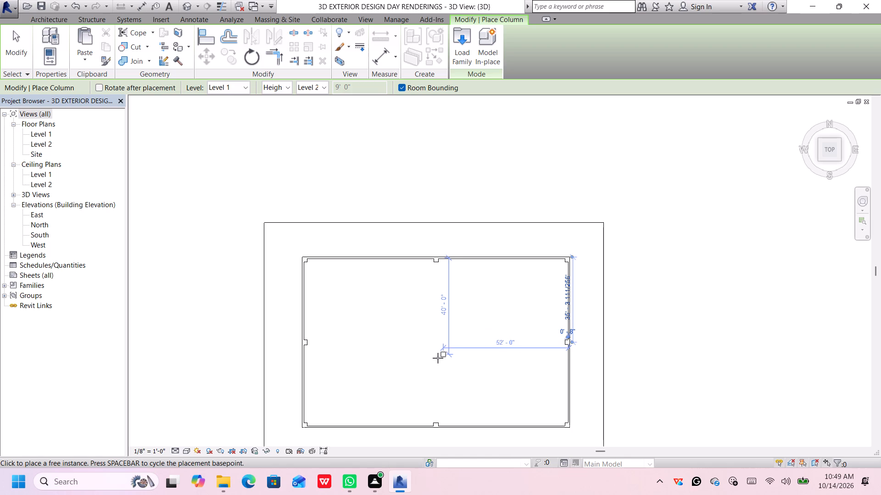
middle_click_drag(439, 357, 434, 330)
scroll(439, 357, "down", 3)
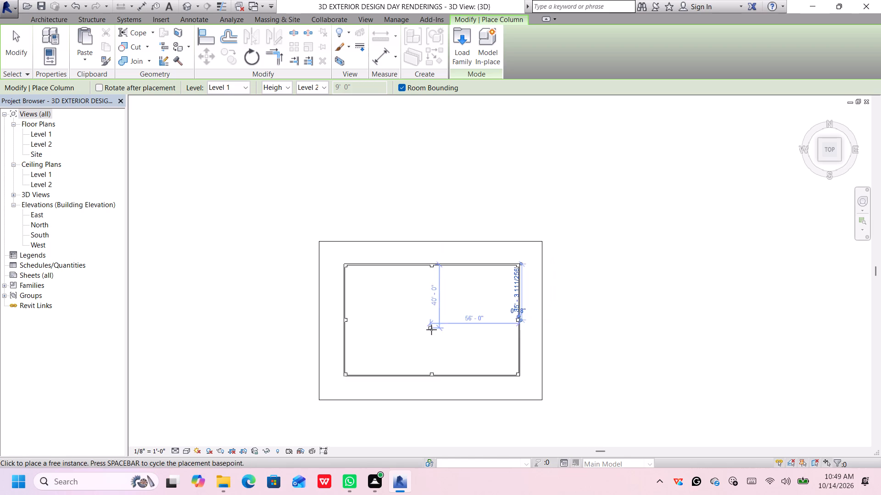
scroll(430, 320, "up", 1)
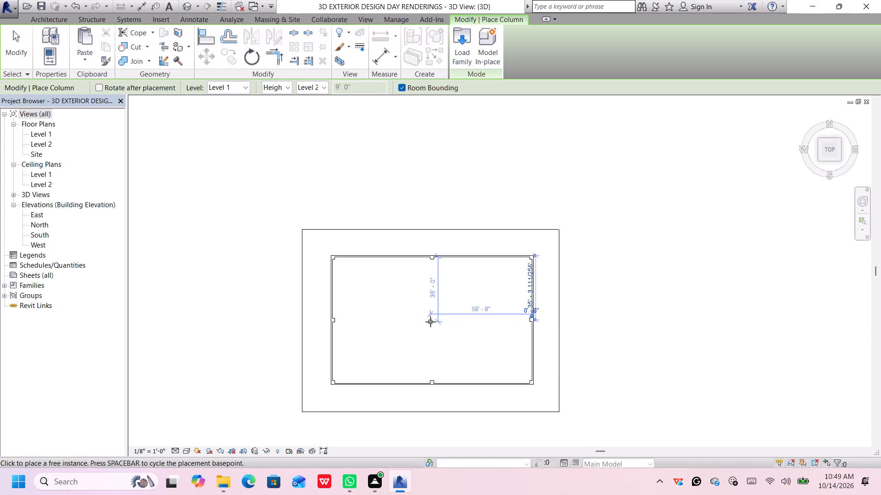
scroll(430, 321, "up", 1)
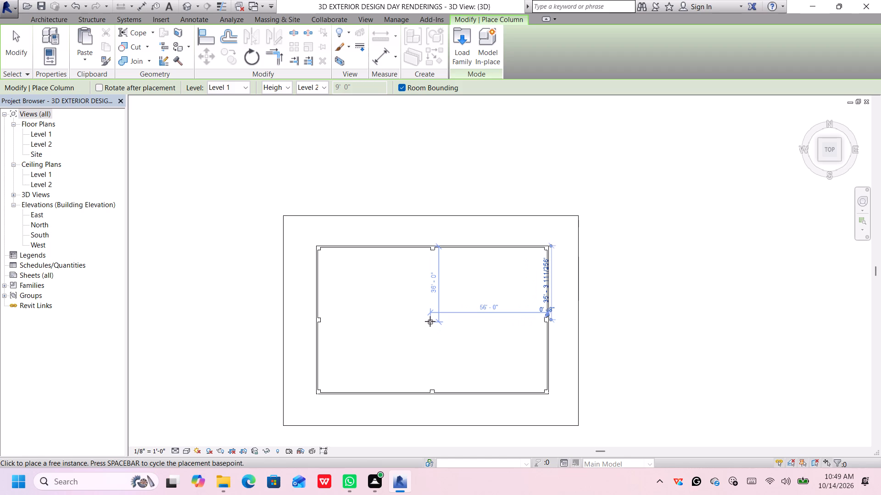
scroll(430, 321, "up", 5)
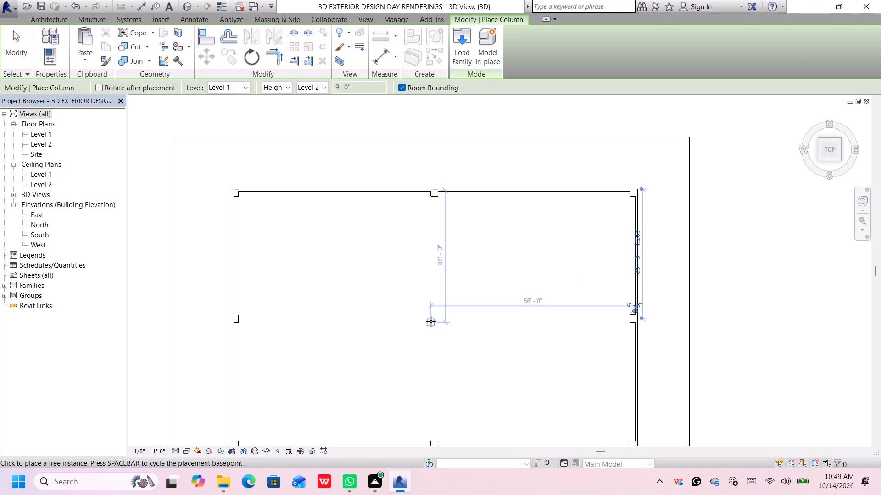
middle_click_drag(431, 320, 432, 277)
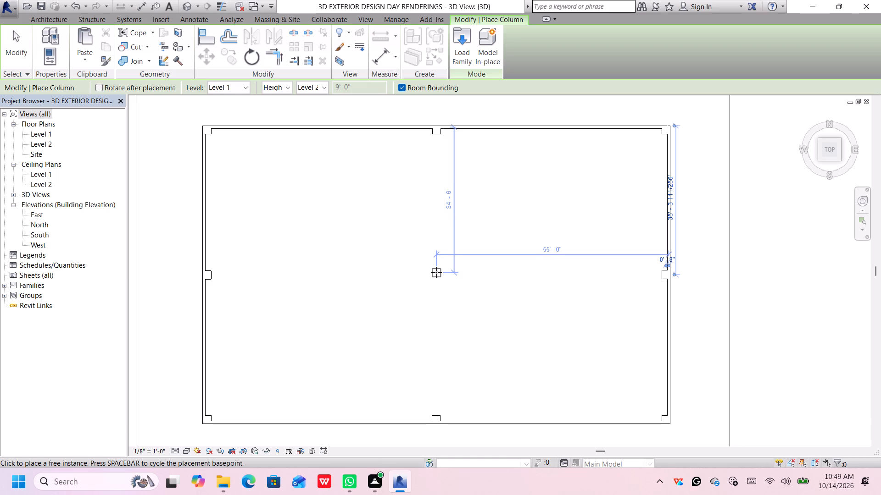
left_click(436, 272)
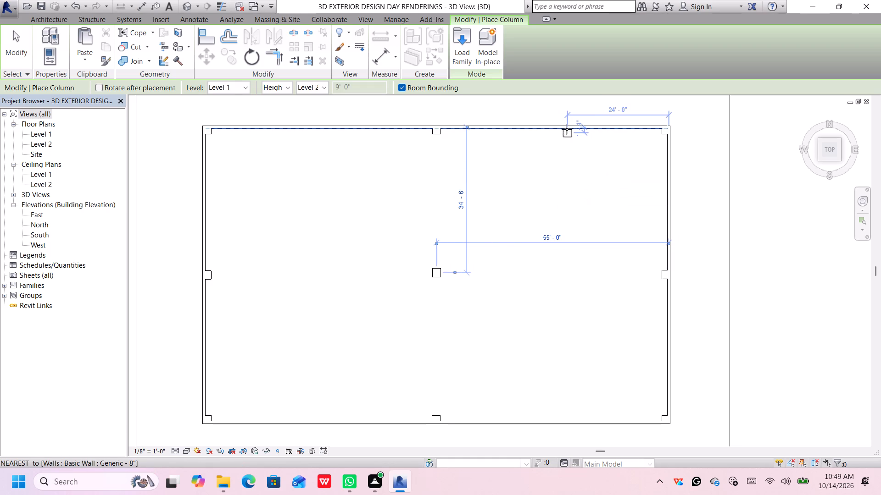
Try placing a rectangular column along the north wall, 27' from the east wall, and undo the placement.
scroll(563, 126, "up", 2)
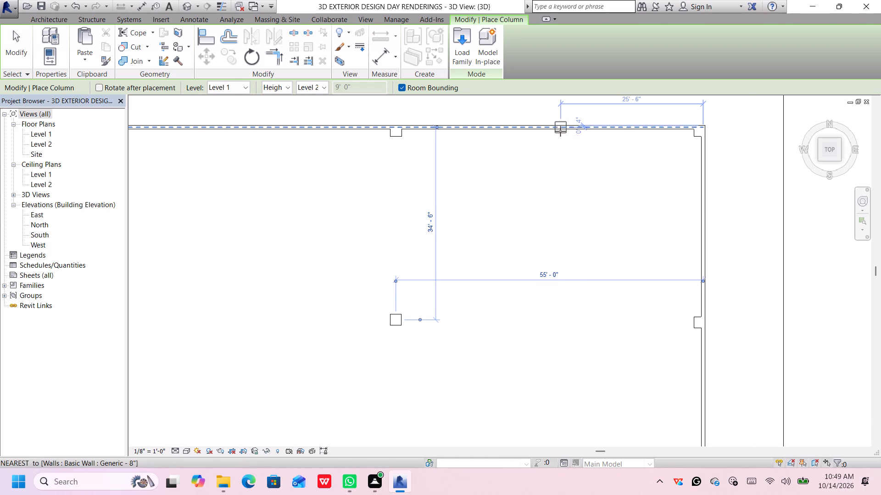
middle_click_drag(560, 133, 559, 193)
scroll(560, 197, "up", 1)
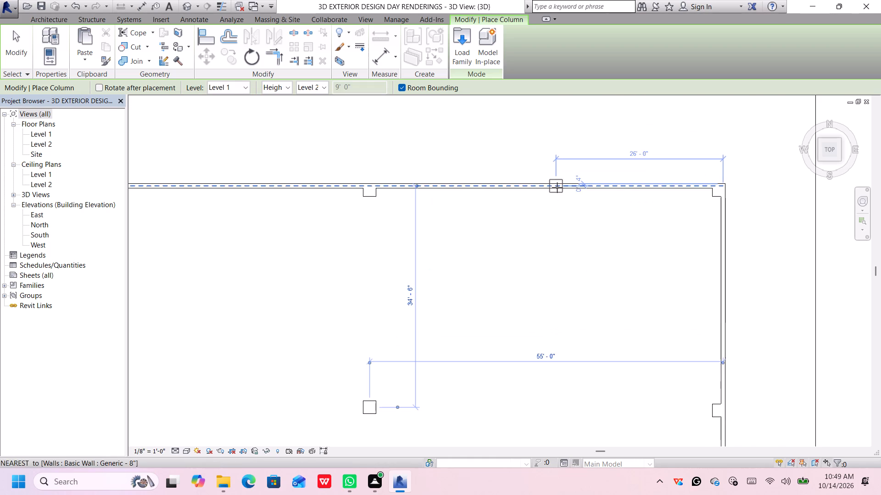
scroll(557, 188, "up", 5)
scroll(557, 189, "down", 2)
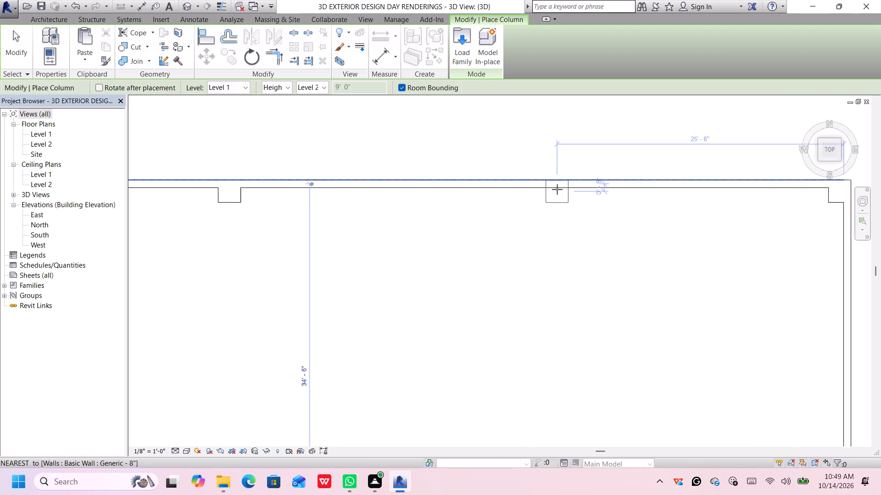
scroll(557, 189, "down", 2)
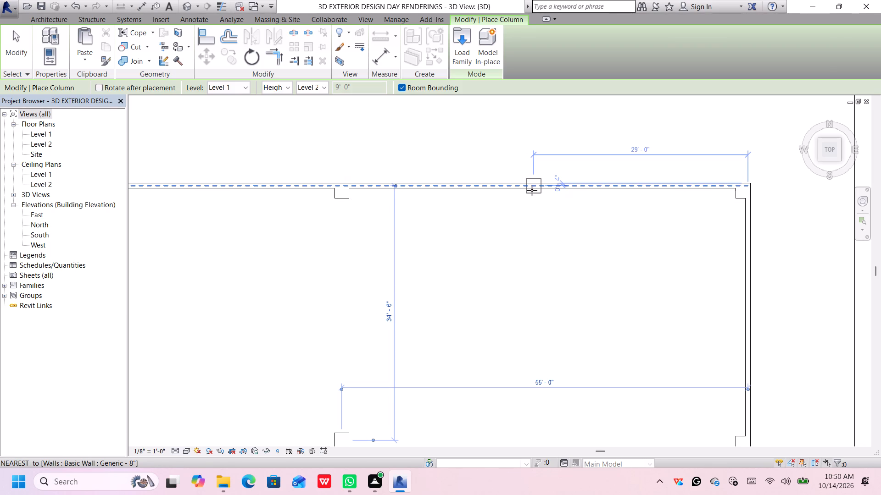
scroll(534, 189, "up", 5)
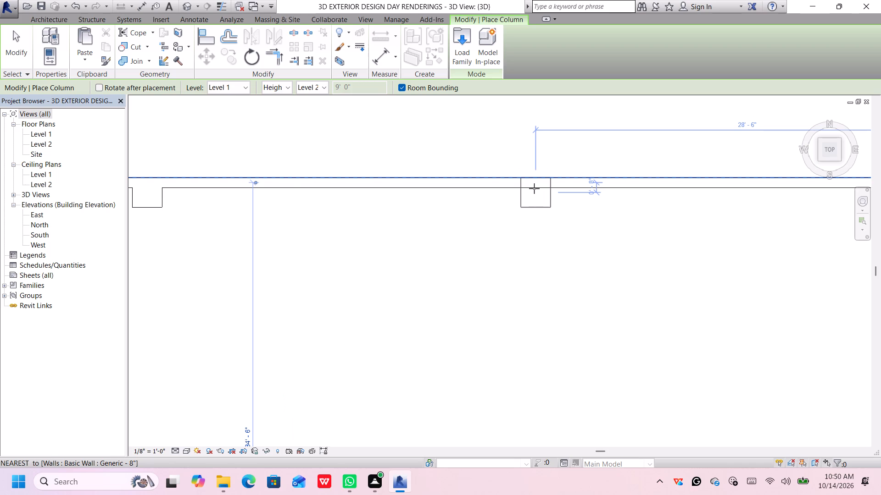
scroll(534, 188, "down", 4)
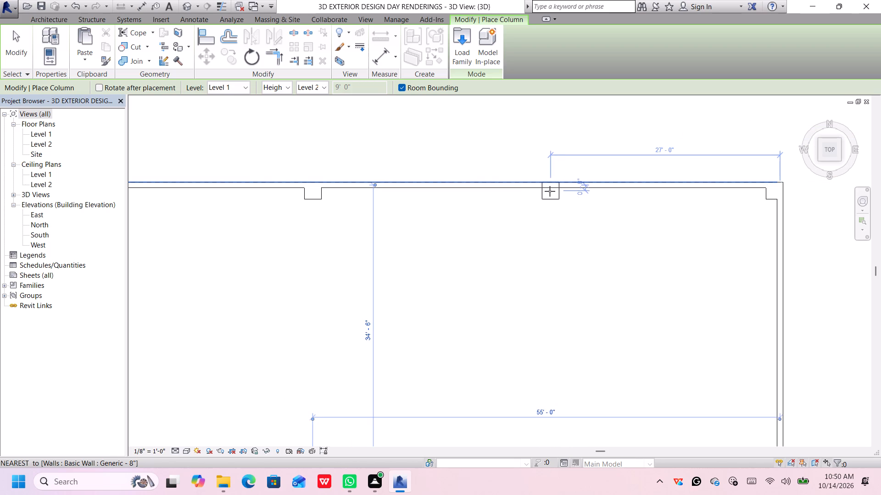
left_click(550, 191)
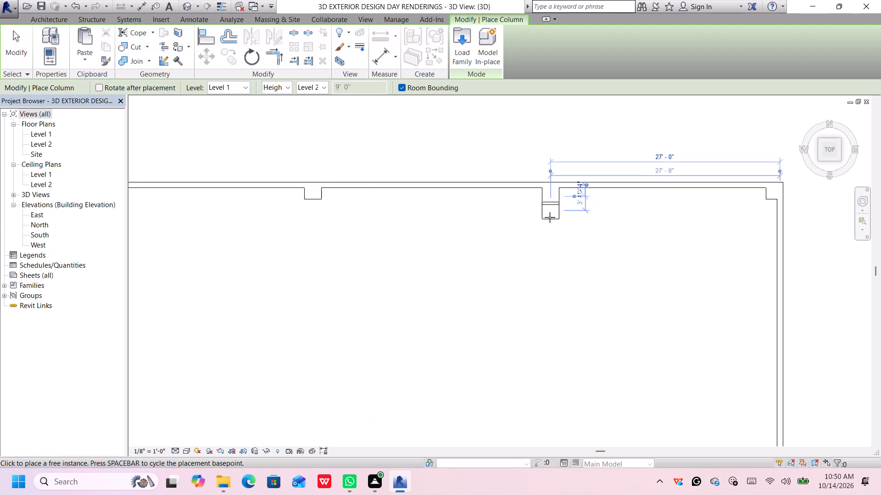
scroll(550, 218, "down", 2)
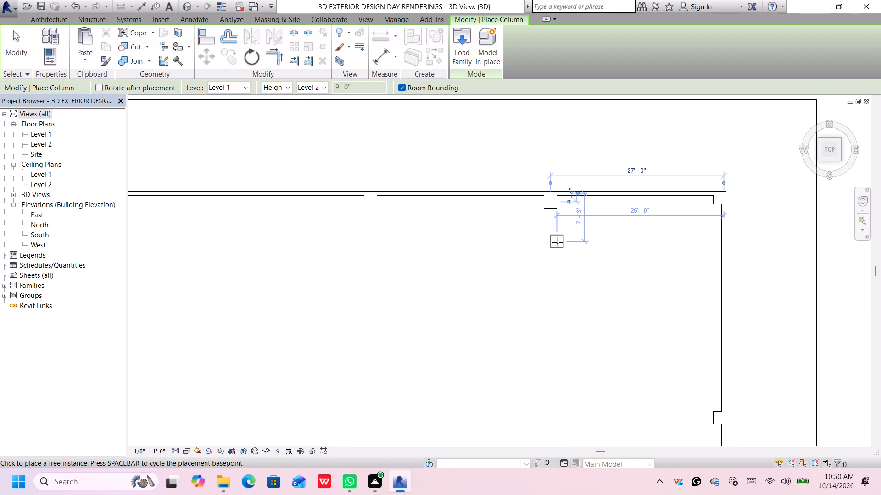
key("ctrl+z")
Place a rectangular column on the north wall, flush with its outer face and 27' from the east wall.
scroll(546, 194, "up", 1)
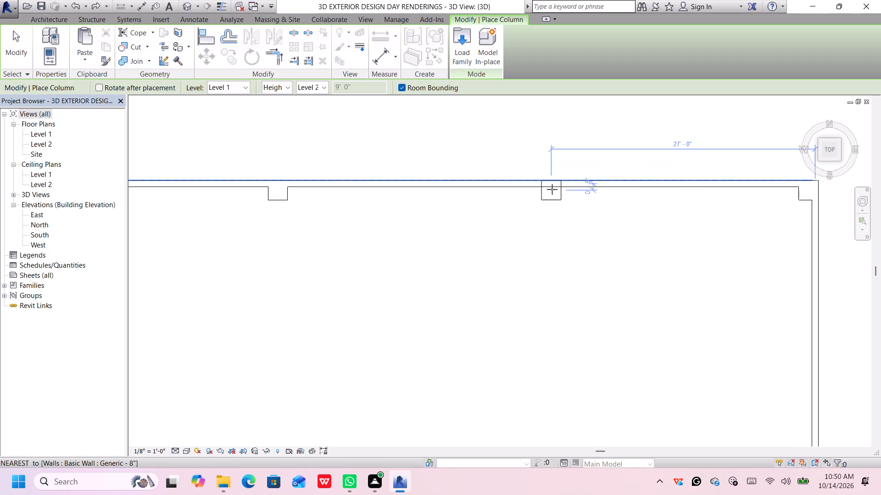
left_click(552, 189)
Place a rectangular column on the south wall, flush with its outer face and 26' from the east wall.
scroll(552, 190, "down", 7)
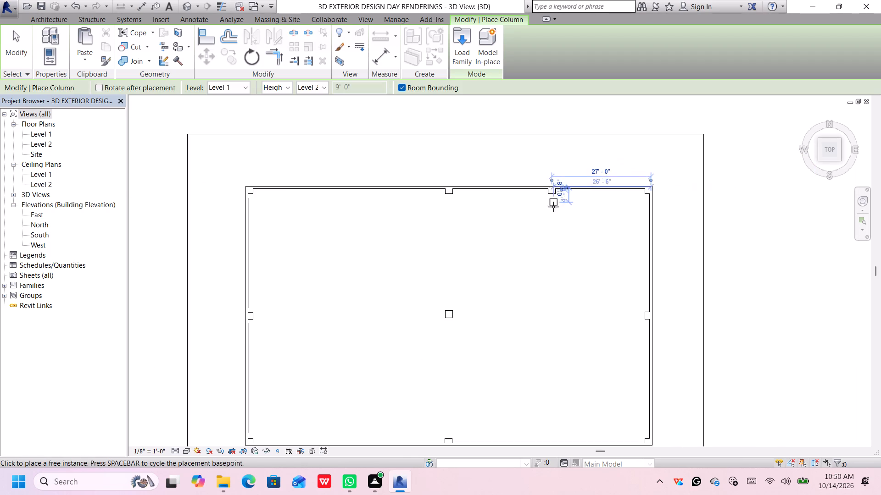
scroll(553, 207, "down", 1)
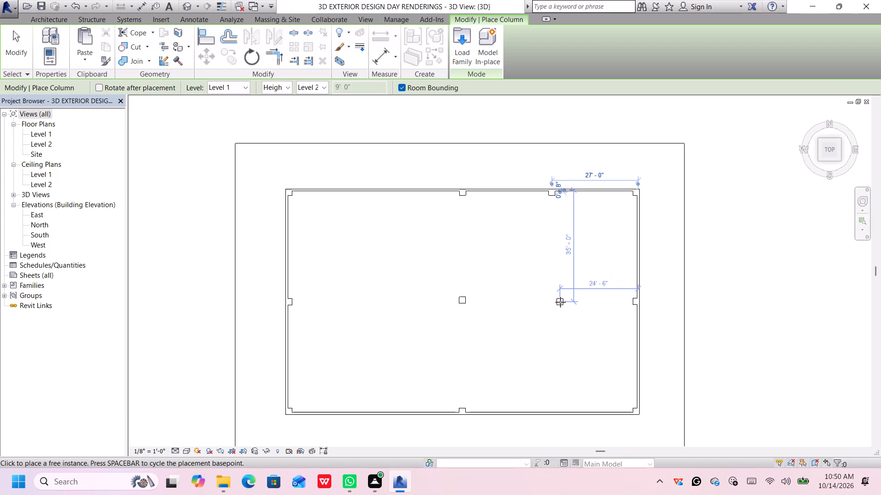
middle_click_drag(578, 365, 587, 309)
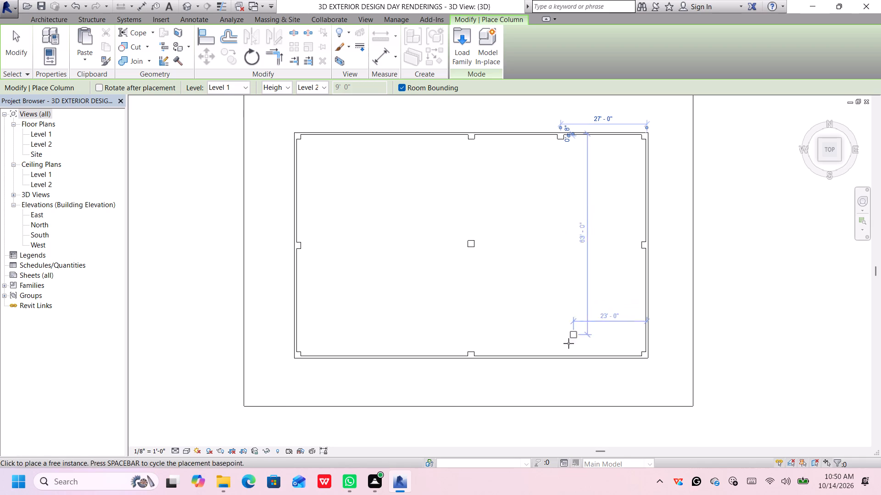
scroll(563, 357, "up", 3)
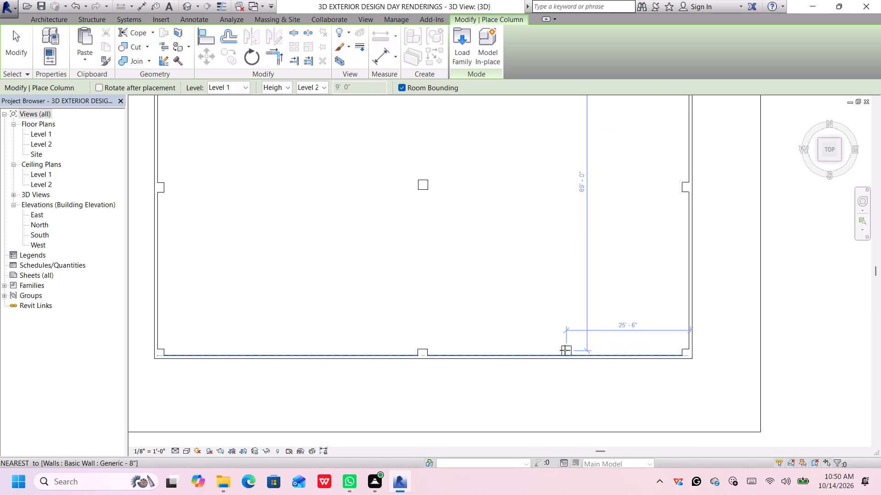
scroll(562, 352, "up", 6)
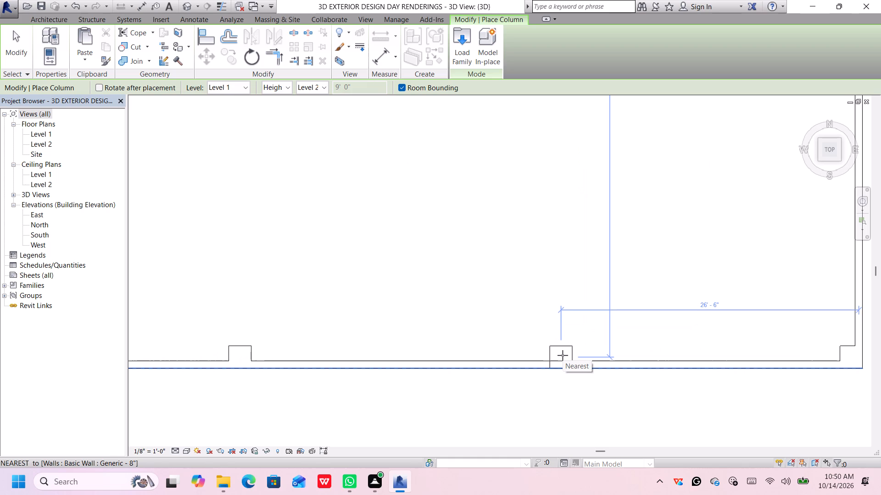
left_click(565, 355)
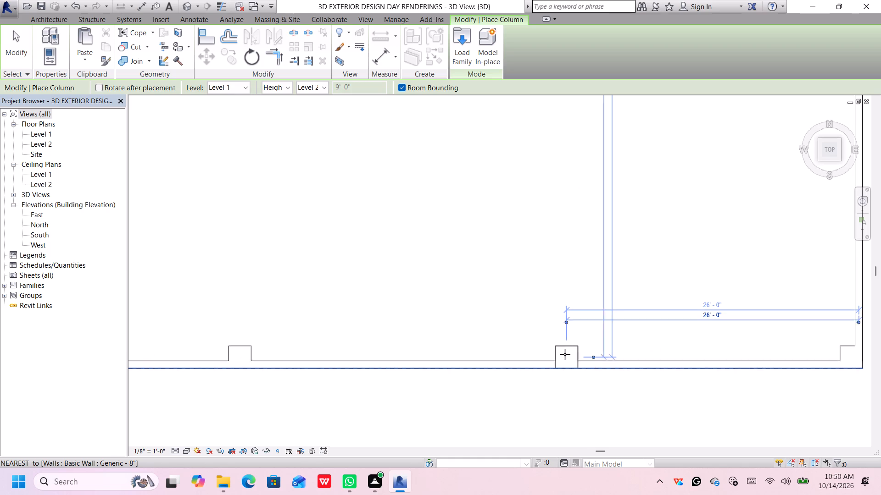
Place a rectangular column on the north wall, flush with its outer face and 80' from the east wall.
scroll(563, 336, "down", 12)
scroll(411, 320, "up", 1)
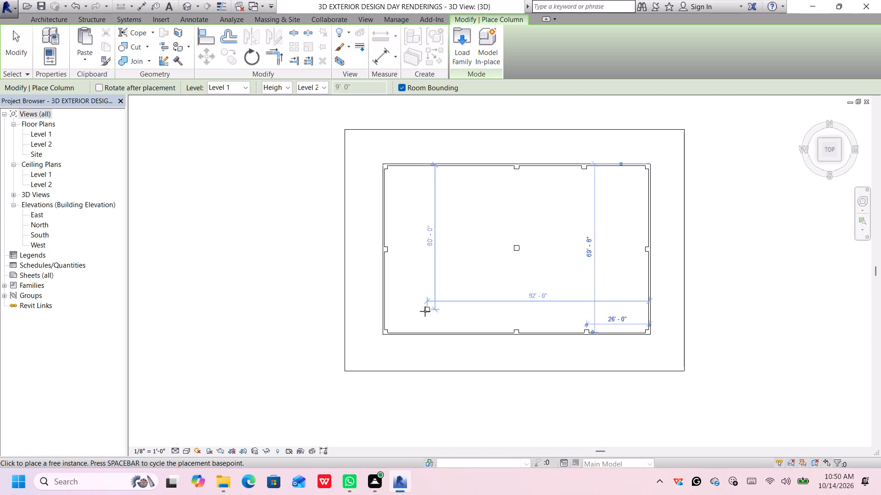
middle_click_drag(425, 311, 441, 368)
scroll(457, 241, "up", 3)
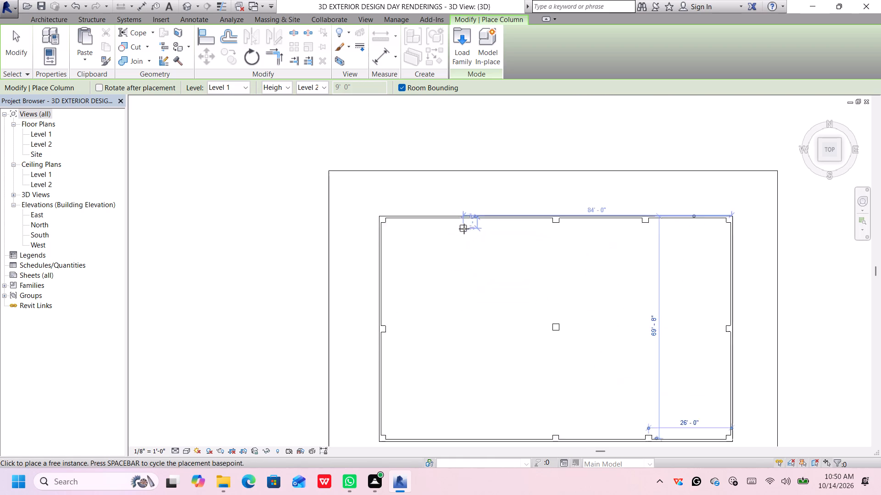
scroll(464, 229, "up", 6)
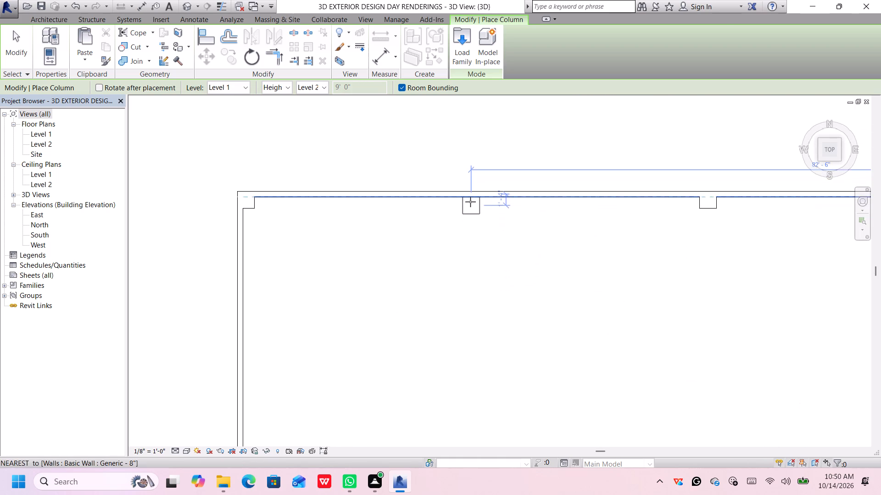
scroll(469, 201, "up", 2)
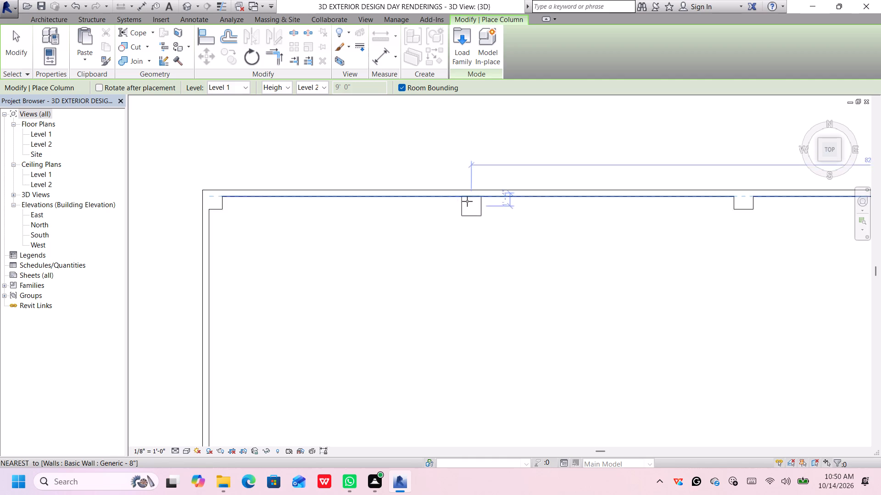
scroll(466, 199, "up", 2)
scroll(468, 199, "down", 2)
scroll(468, 199, "up", 1)
scroll(468, 199, "down", 3)
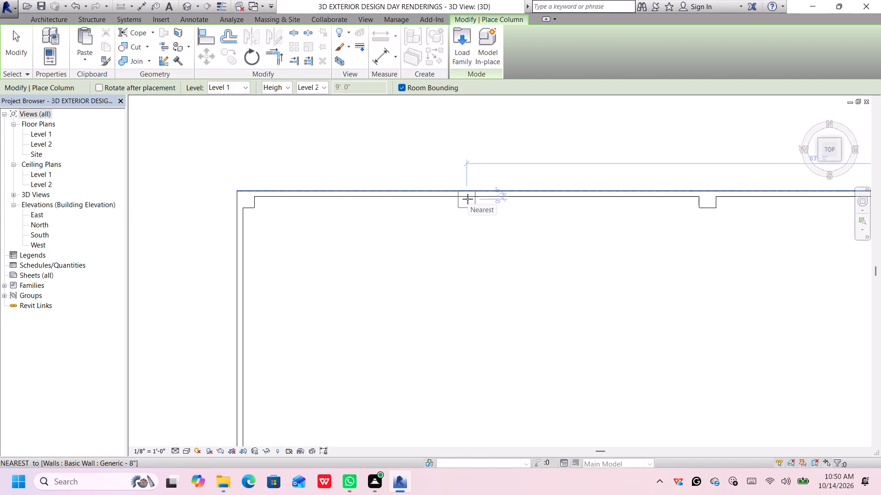
scroll(468, 199, "down", 2)
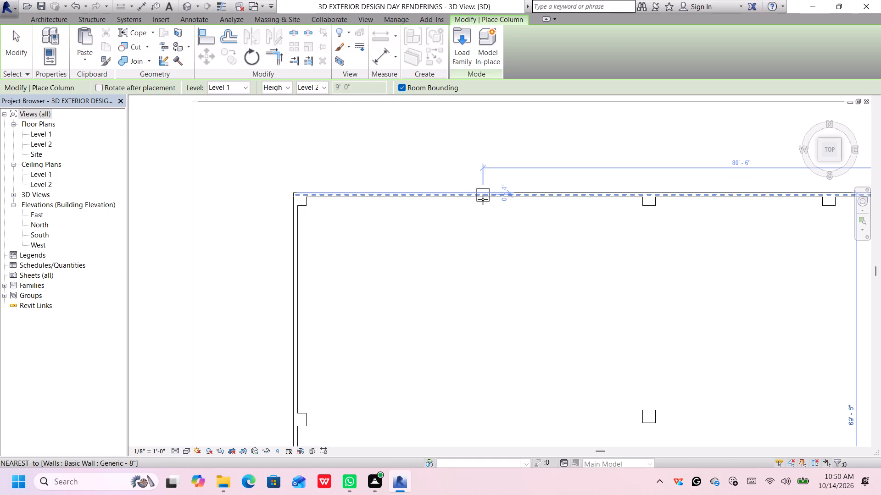
scroll(483, 199, "up", 2)
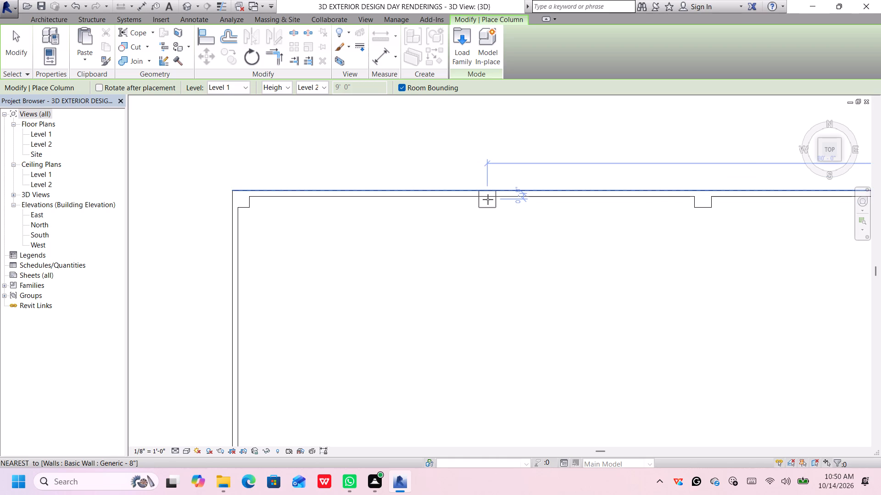
scroll(488, 199, "down", 2)
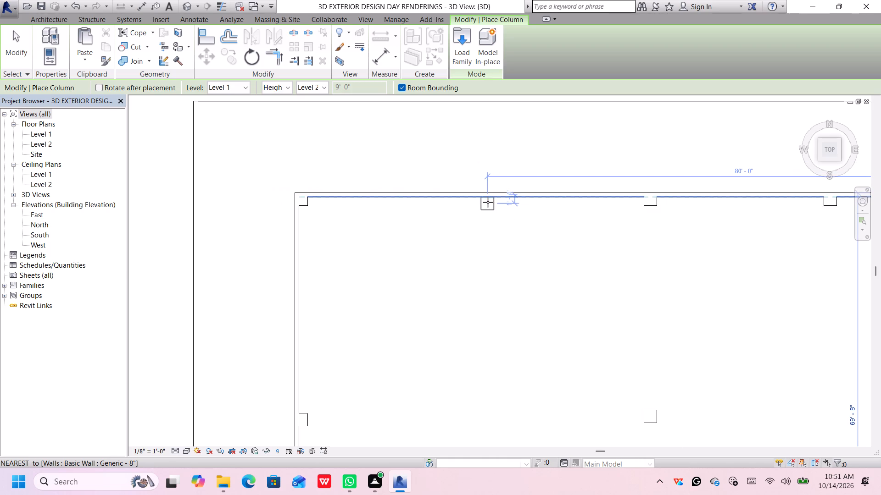
scroll(488, 202, "up", 6)
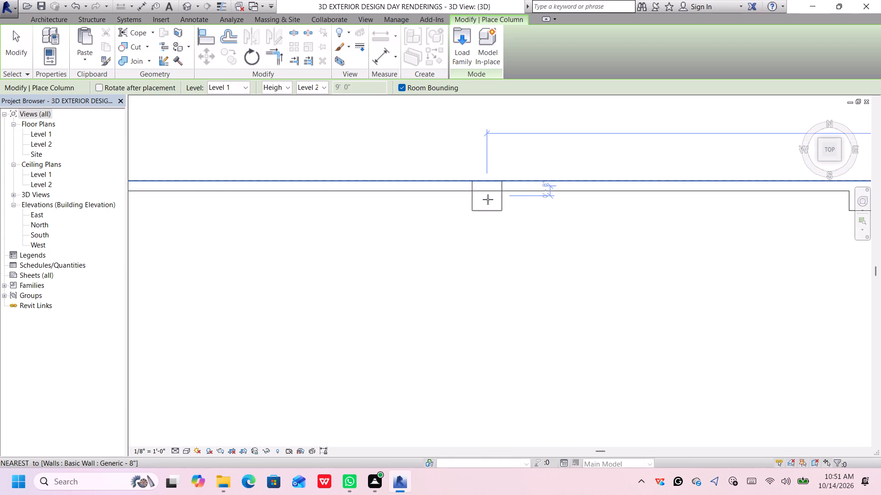
left_click(488, 199)
Place a freestanding rectangular column west of the central one, 80' from the east wall and 35'-6" from the north wall.
scroll(488, 200, "down", 9)
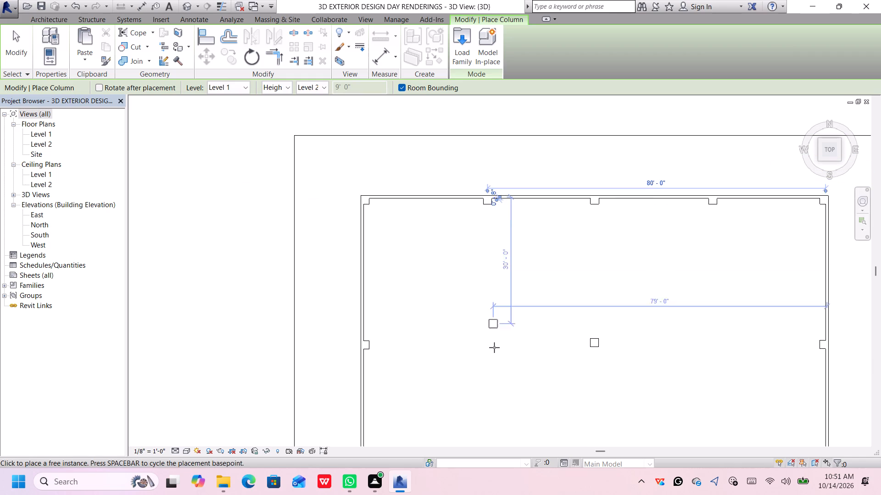
scroll(495, 346, "down", 2)
middle_click_drag(495, 344, 469, 242)
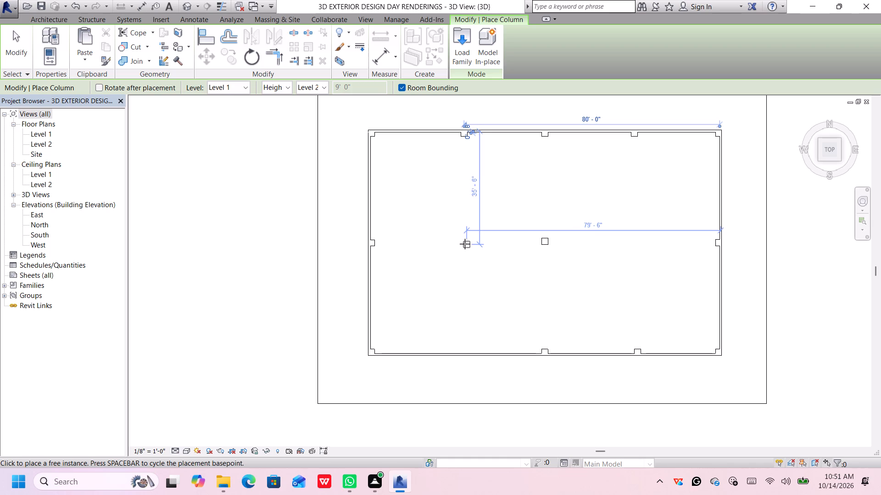
left_click(466, 244)
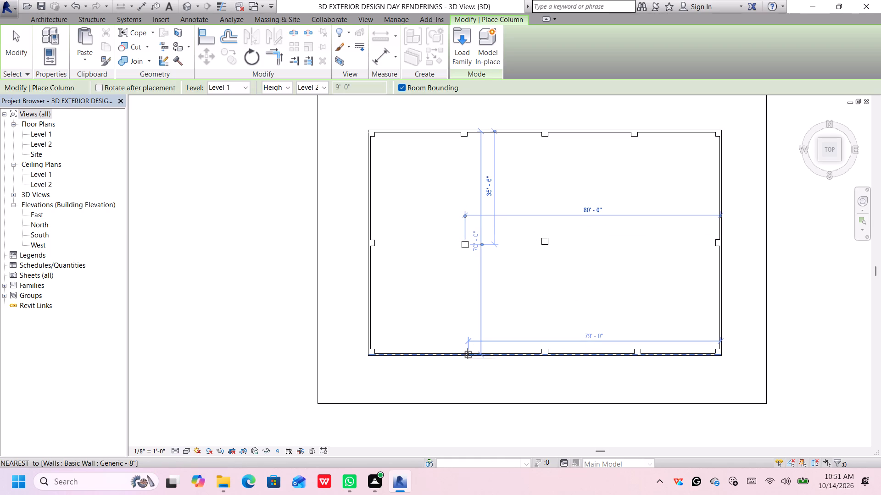
Place a rectangular column on the south wall's centreline, 80' from the east wall.
scroll(468, 353, "up", 10)
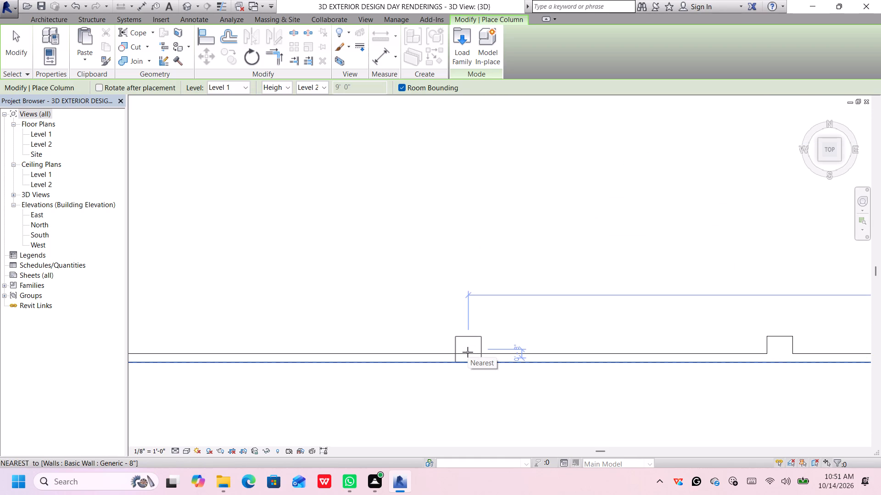
scroll(468, 352, "down", 5)
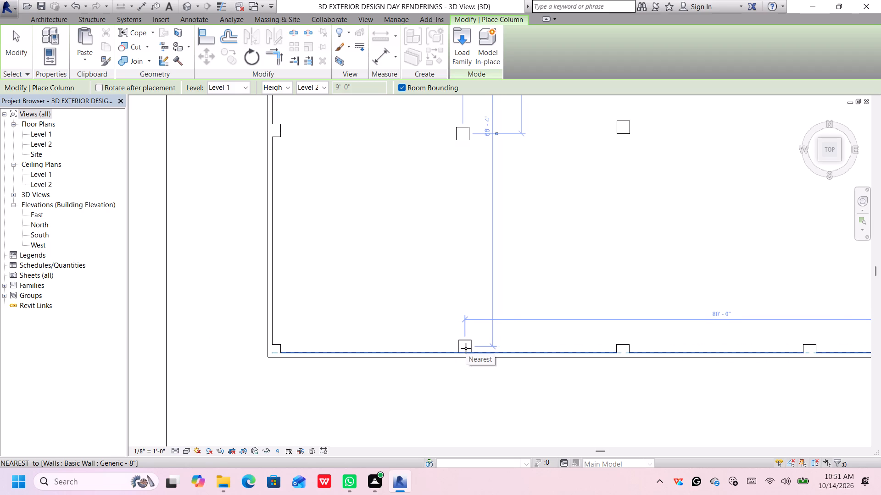
scroll(466, 350, "up", 5)
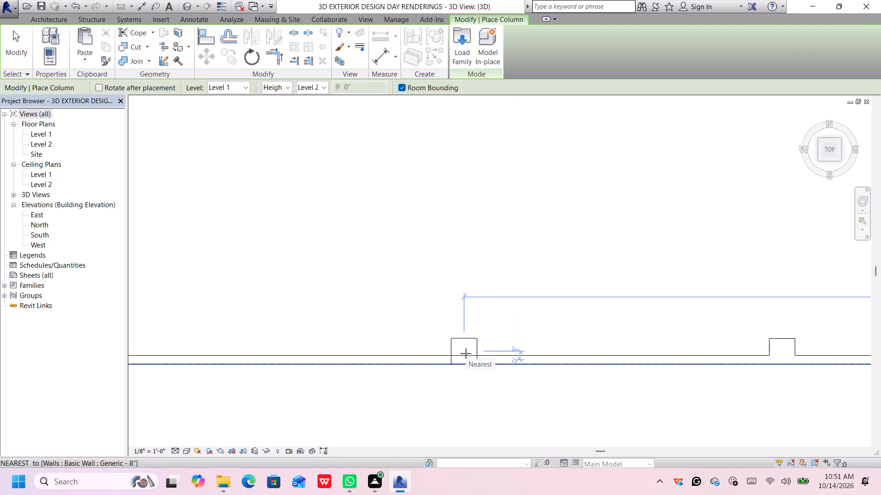
scroll(466, 353, "down", 3)
left_click(466, 353)
scroll(506, 335, "down", 6)
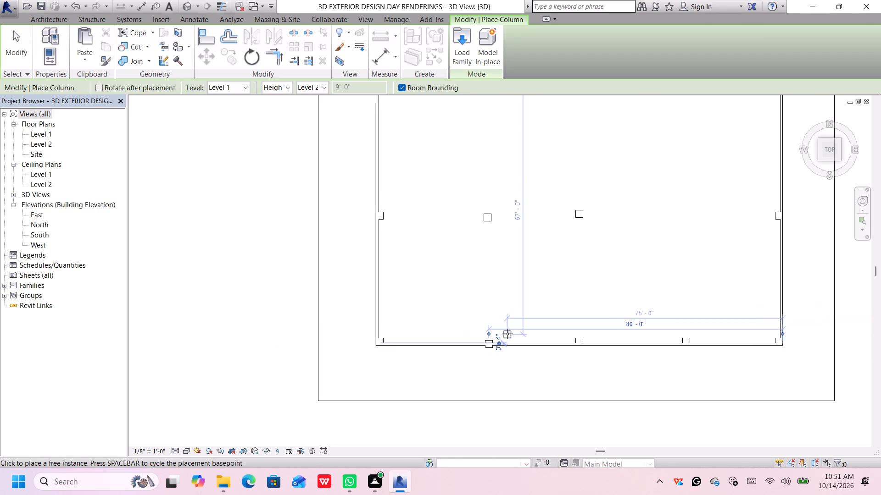
Place a freestanding rectangular column east of the central one, 25' from the east wall and 34' from the north wall.
scroll(507, 334, "down", 1)
middle_click_drag(558, 309, 450, 318)
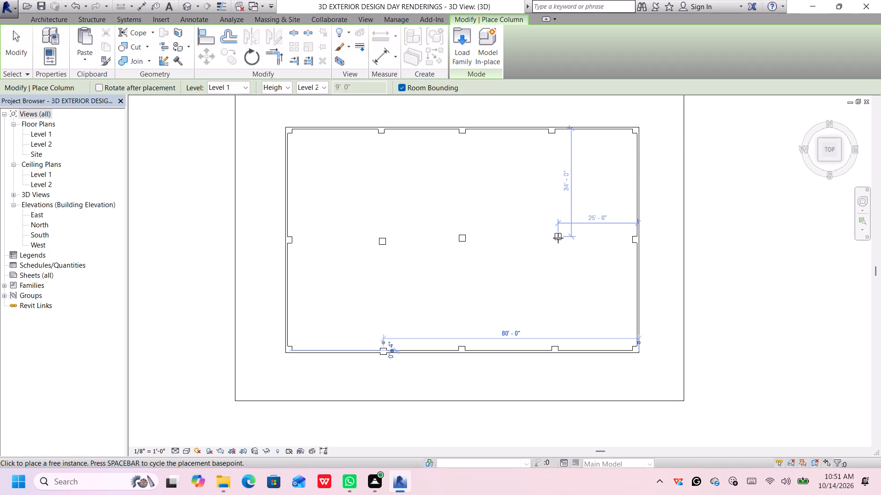
left_click(558, 236)
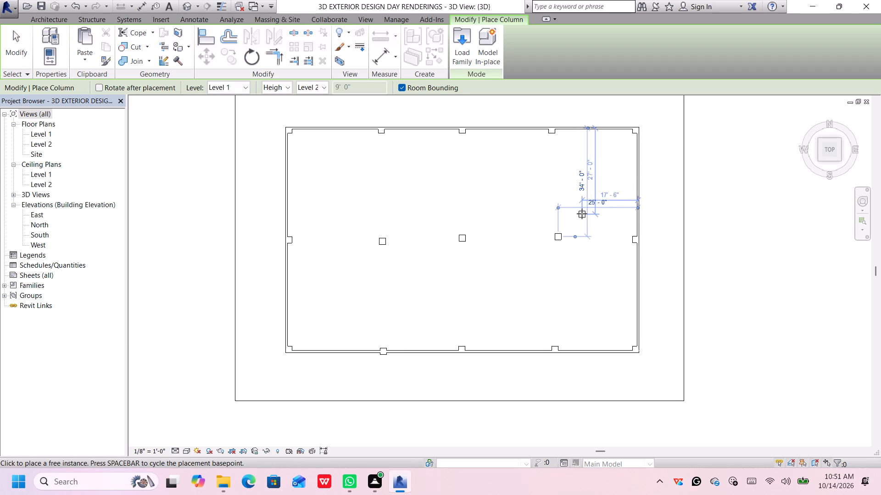
key("less")
key("Escape")
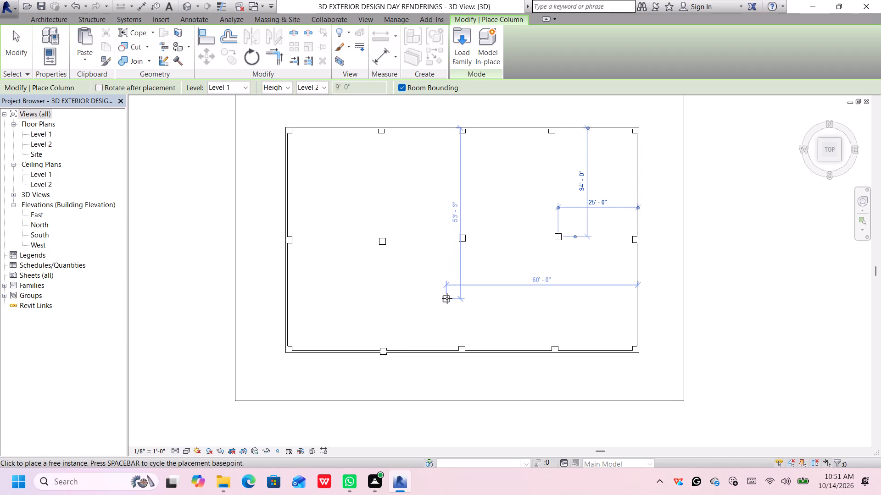
key("Escape")
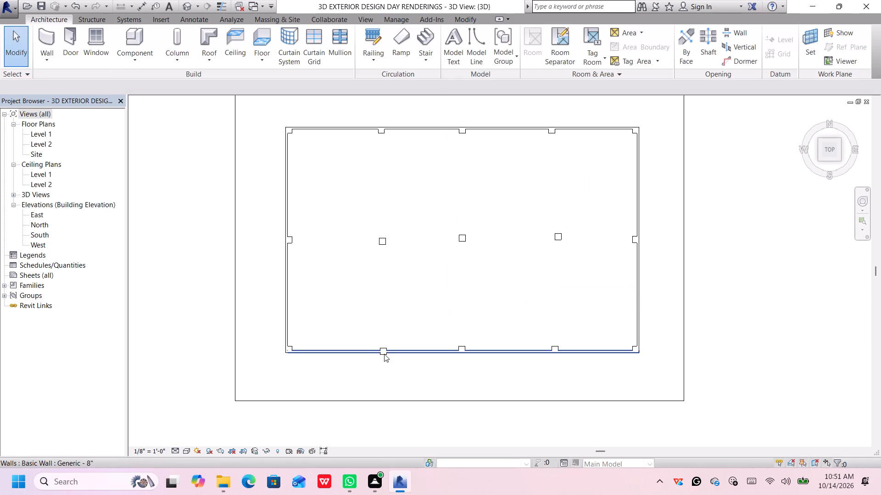
Nudge the western intermediate column on the south wall northward to line up with the other south-wall columns.
left_click(385, 355)
scroll(385, 355, "up", 6)
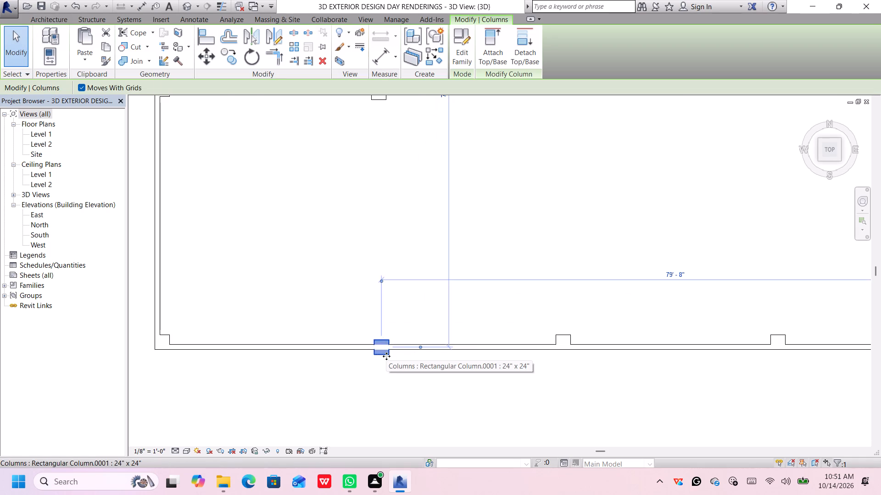
key("Down")
key("Up")
key("Up")
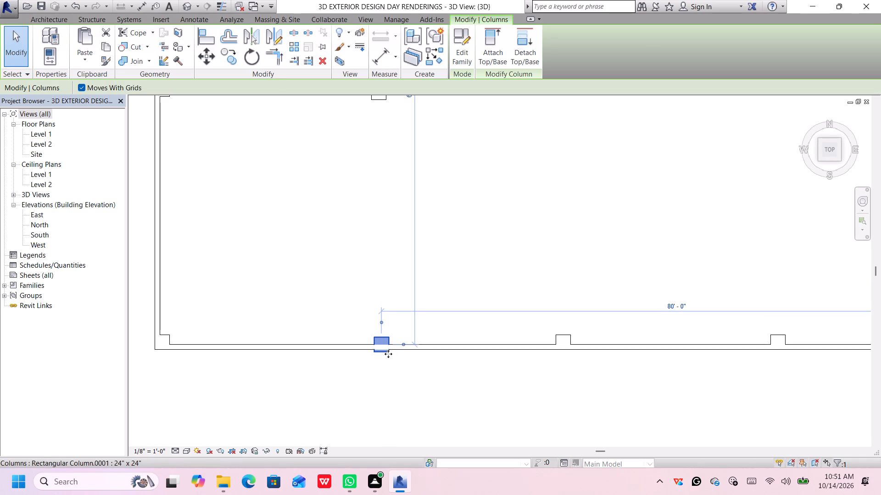
key("Up")
scroll(482, 237, "down", 1)
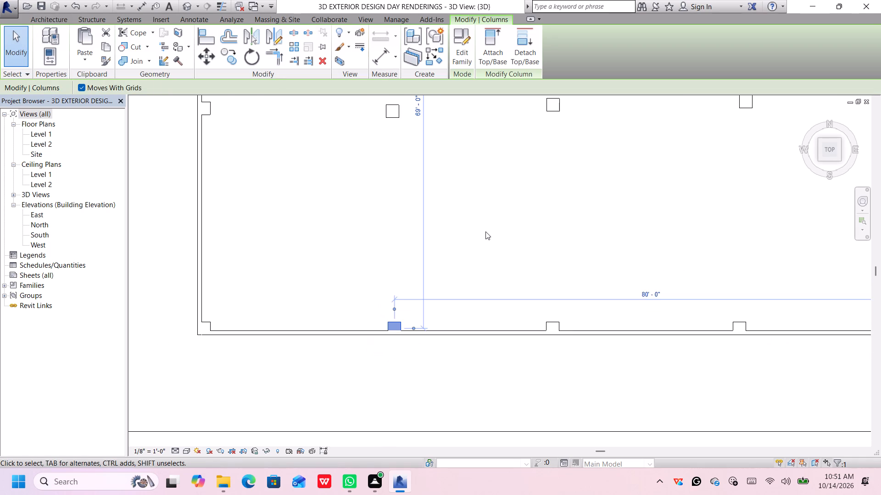
scroll(485, 231, "down", 3)
middle_click_drag(496, 214, 464, 298)
left_click(465, 296)
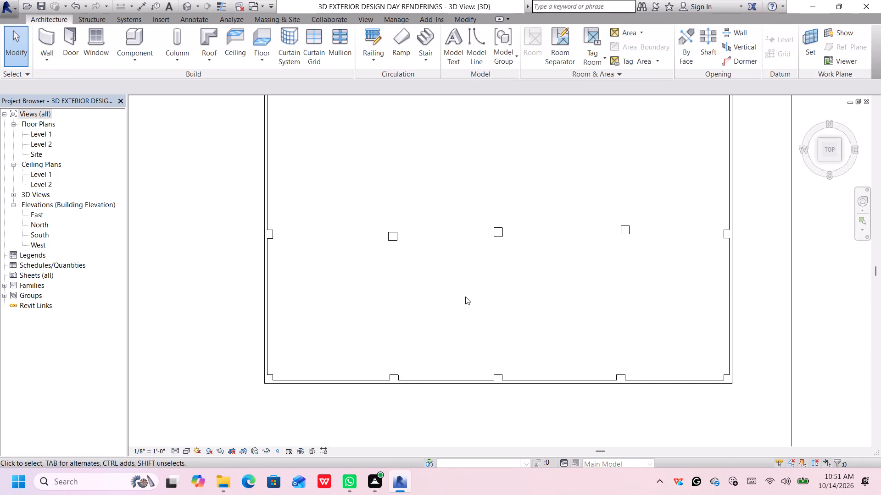
Nudge the western freestanding column north to 34'-2" from the north wall, in line with the central column.
left_click(395, 237)
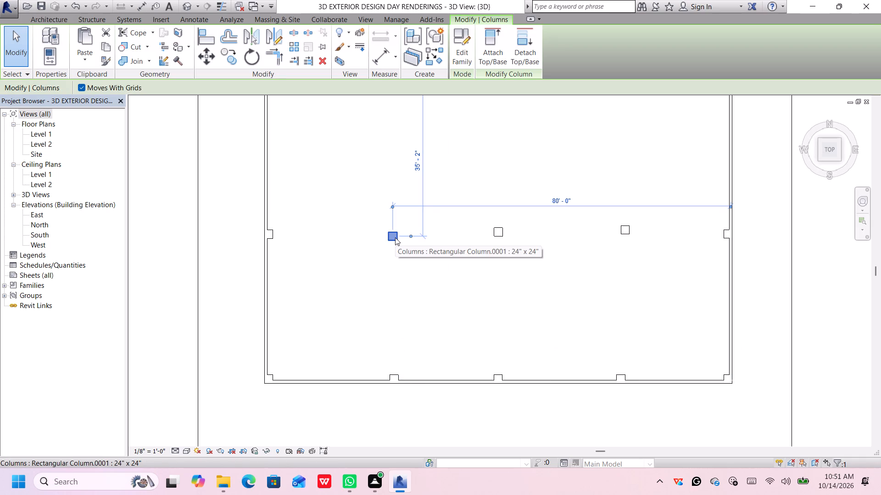
key("Up")
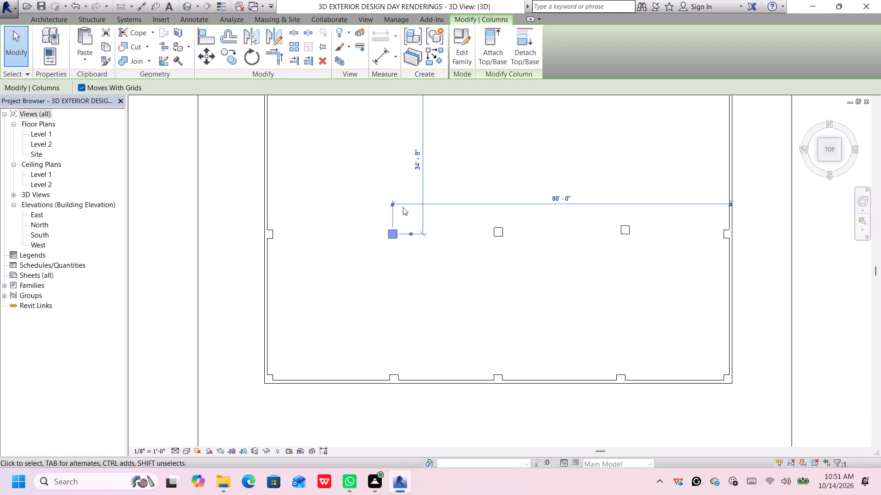
key("Up")
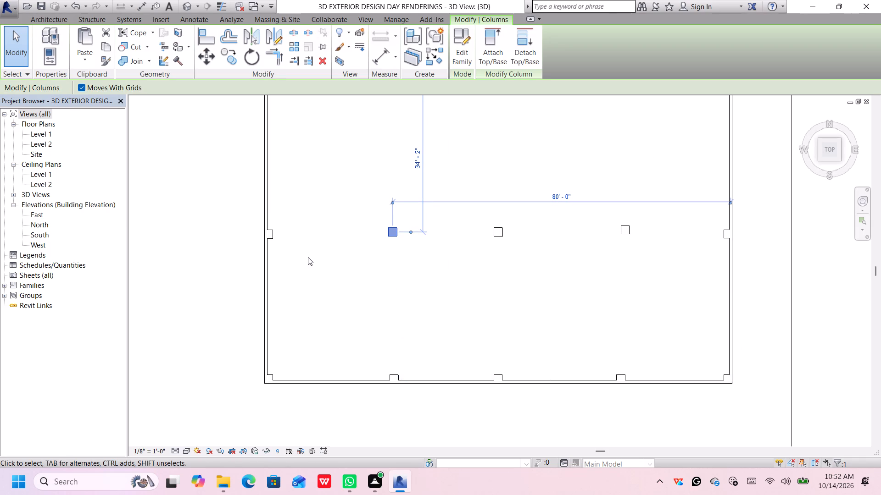
left_click_drag(557, 260, 552, 263)
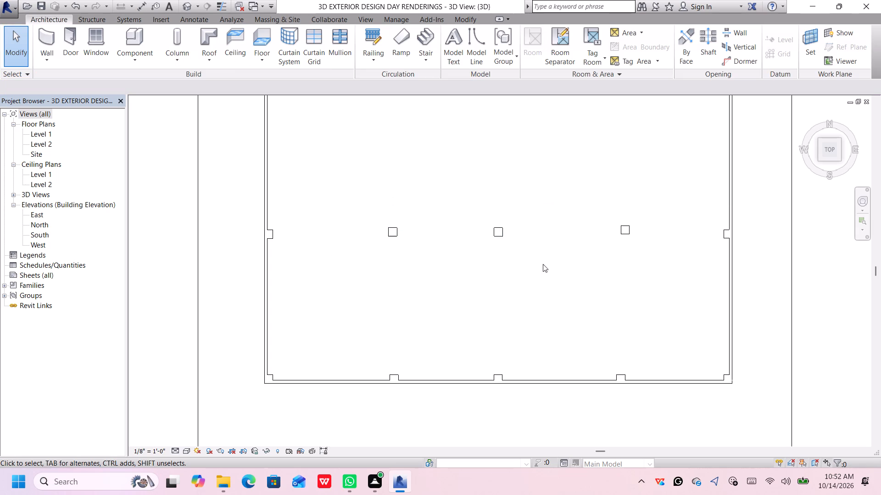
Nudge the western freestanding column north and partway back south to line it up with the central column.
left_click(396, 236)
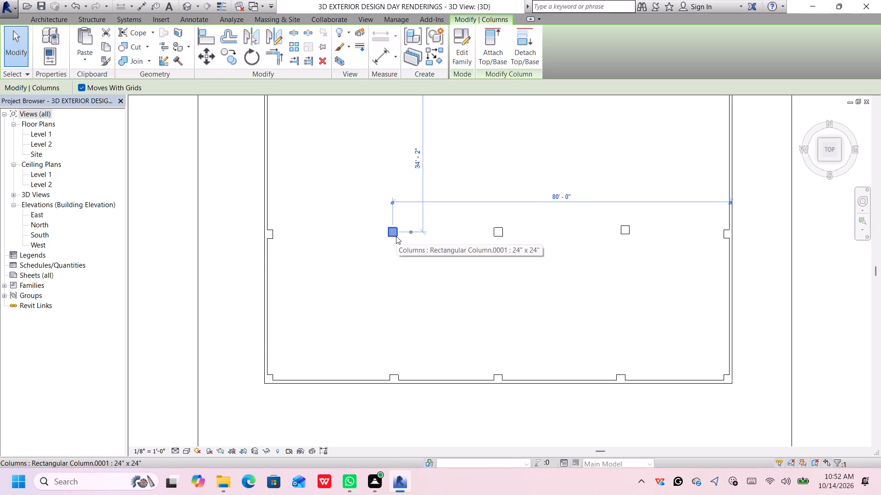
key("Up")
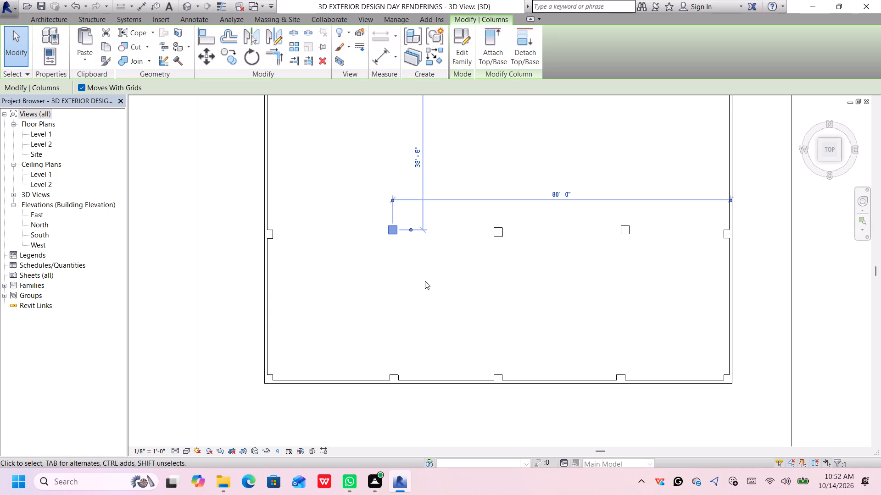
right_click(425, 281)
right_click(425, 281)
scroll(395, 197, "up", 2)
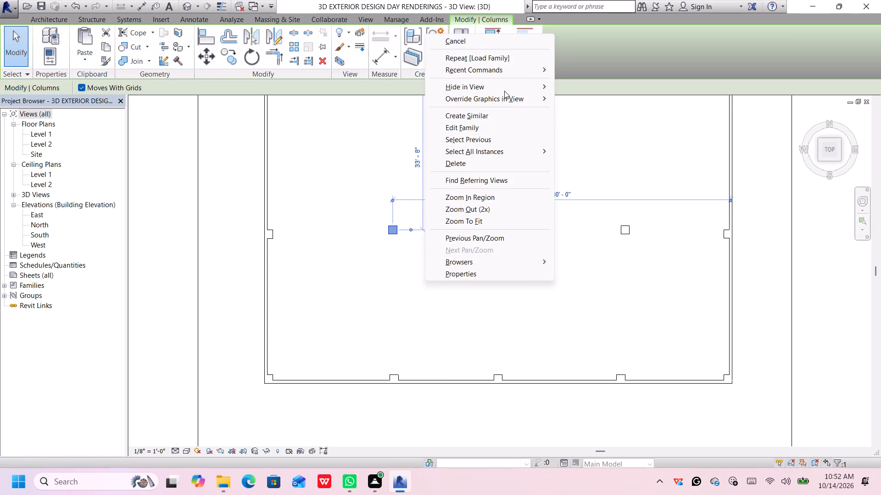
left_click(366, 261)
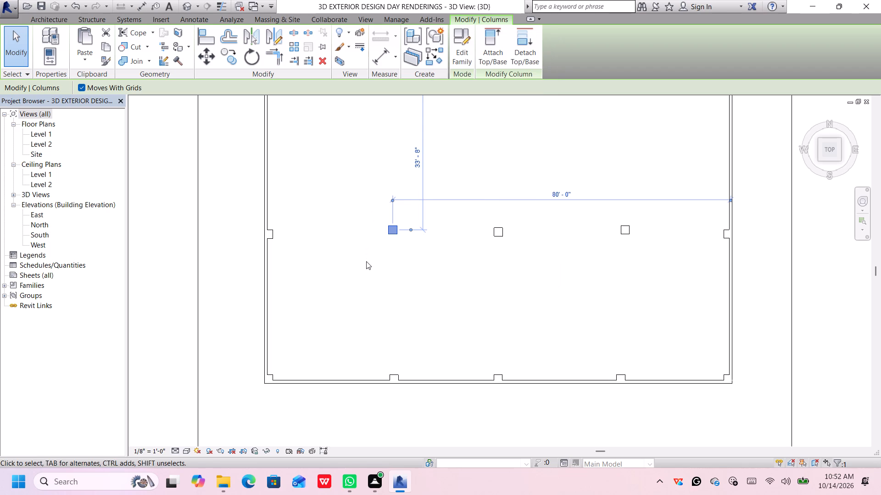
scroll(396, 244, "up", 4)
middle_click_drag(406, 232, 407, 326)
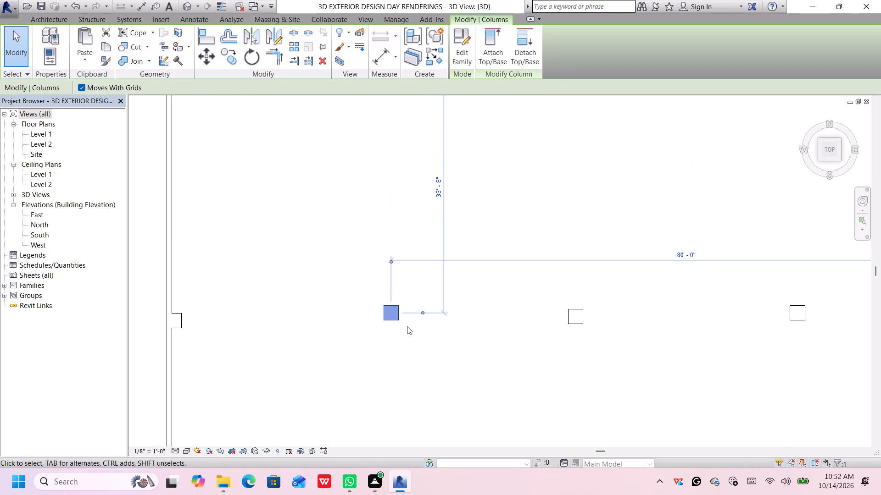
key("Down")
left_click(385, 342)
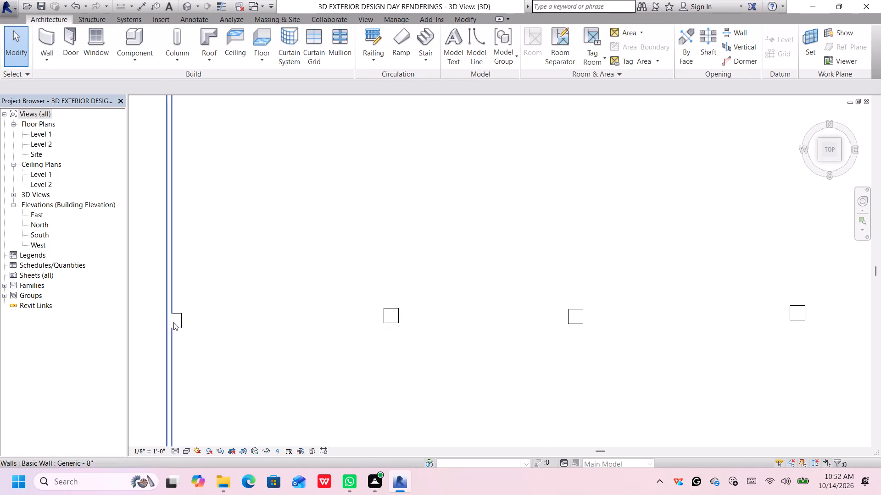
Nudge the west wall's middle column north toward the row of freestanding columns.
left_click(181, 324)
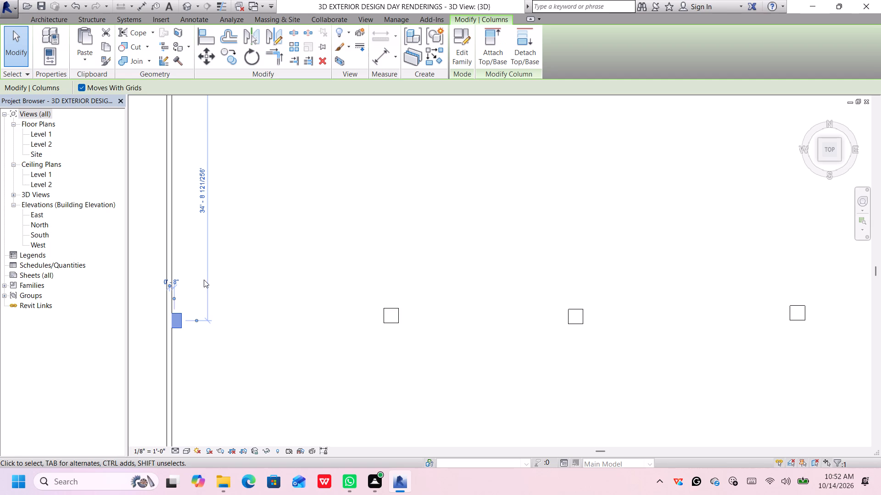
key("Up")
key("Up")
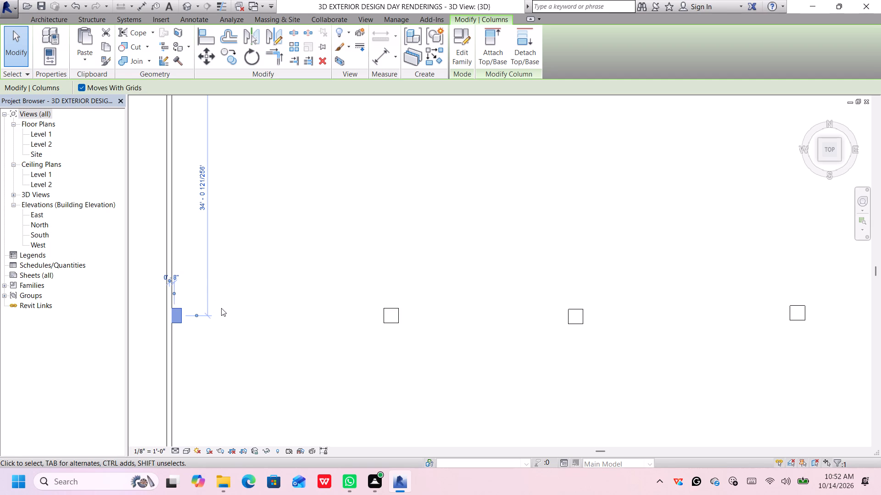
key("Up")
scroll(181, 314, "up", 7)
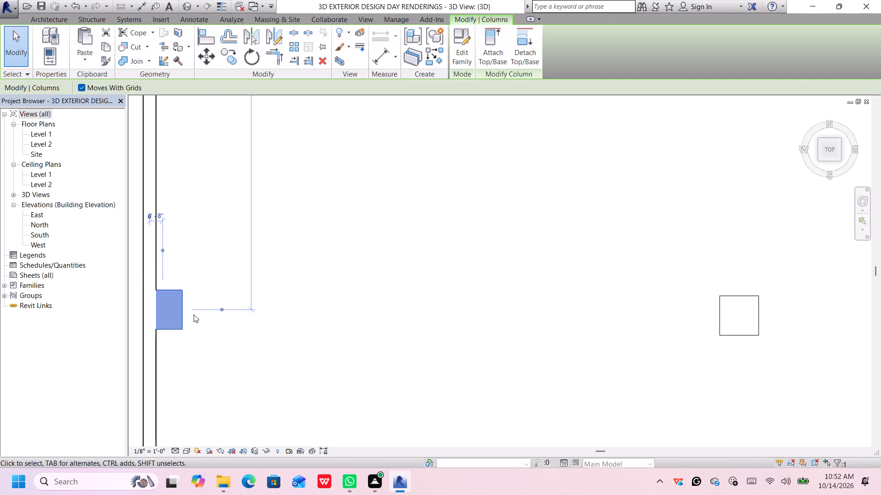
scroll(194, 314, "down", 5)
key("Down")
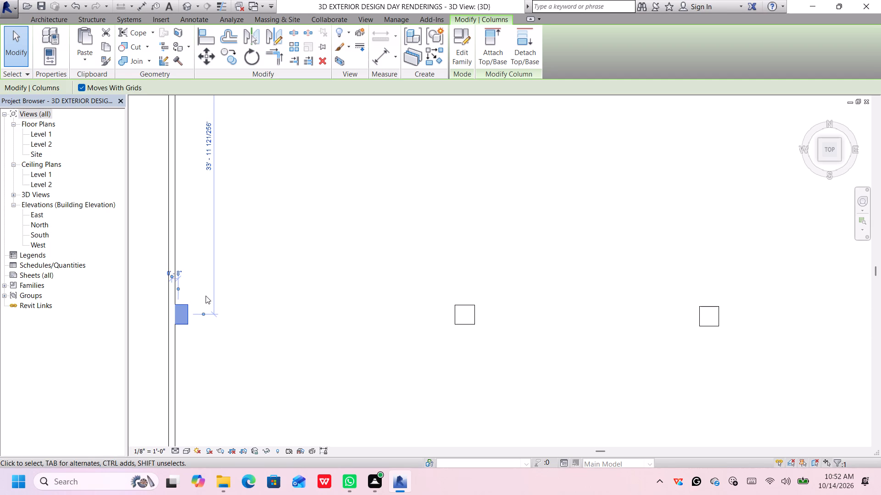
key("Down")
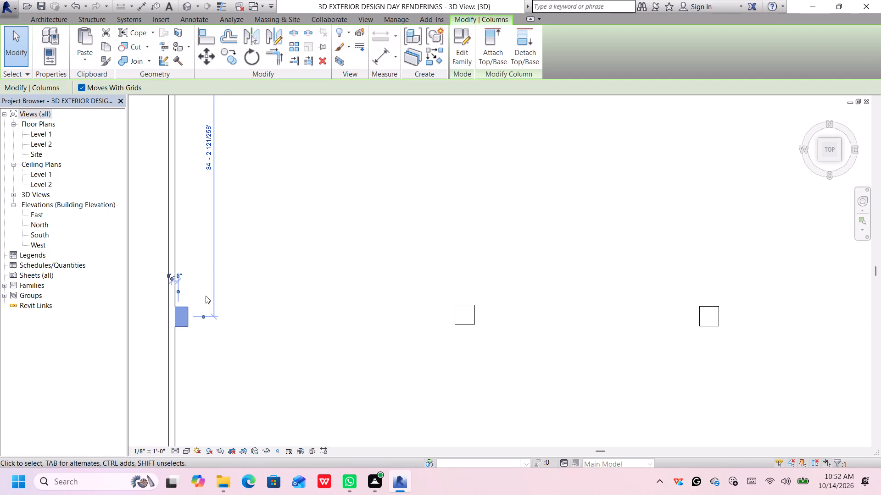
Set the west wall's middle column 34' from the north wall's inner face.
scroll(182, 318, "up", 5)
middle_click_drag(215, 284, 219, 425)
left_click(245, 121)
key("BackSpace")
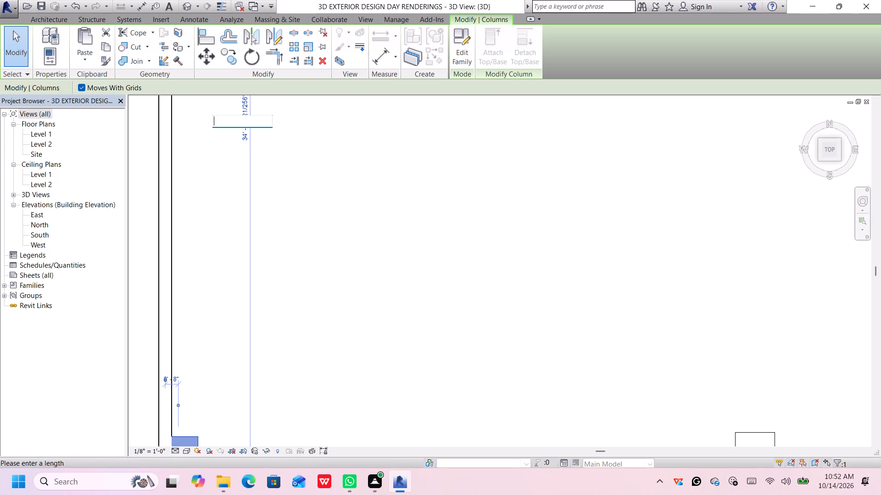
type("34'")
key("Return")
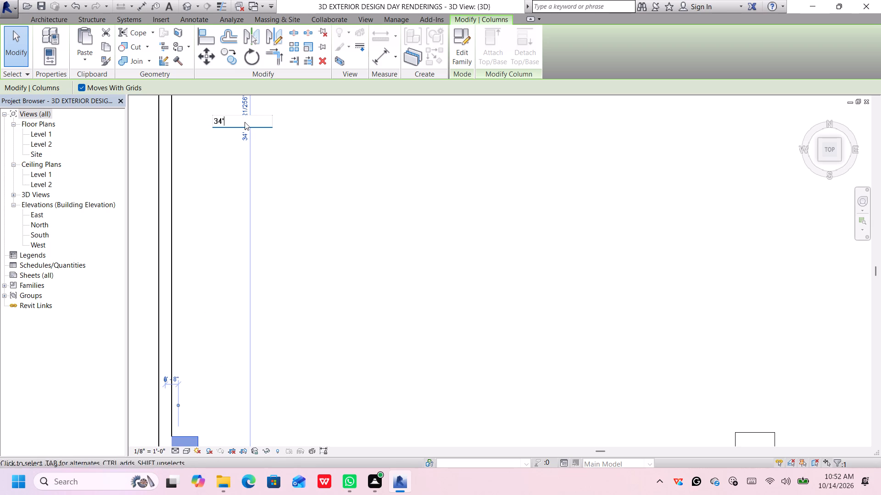
Set the east wall's middle column 34' from the north wall's centreline.
scroll(294, 249, "down", 6)
middle_click_drag(367, 346, 313, 331)
scroll(318, 334, "down", 3)
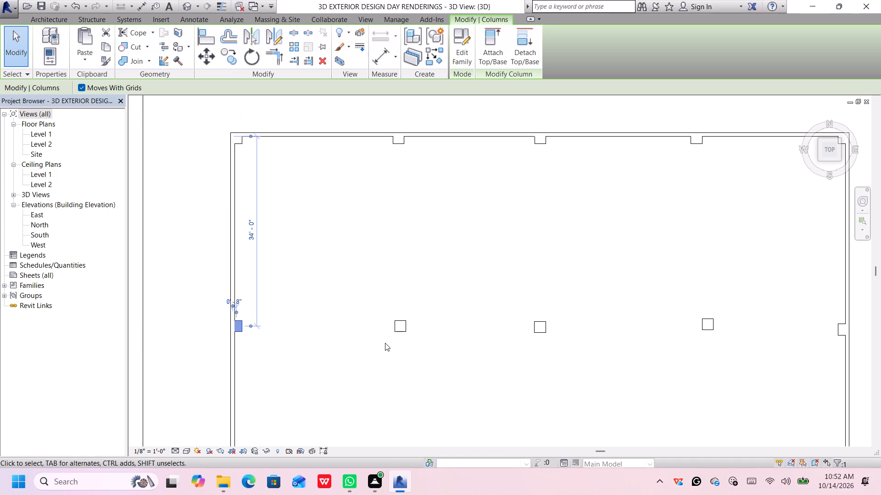
middle_click_drag(770, 375, 274, 423)
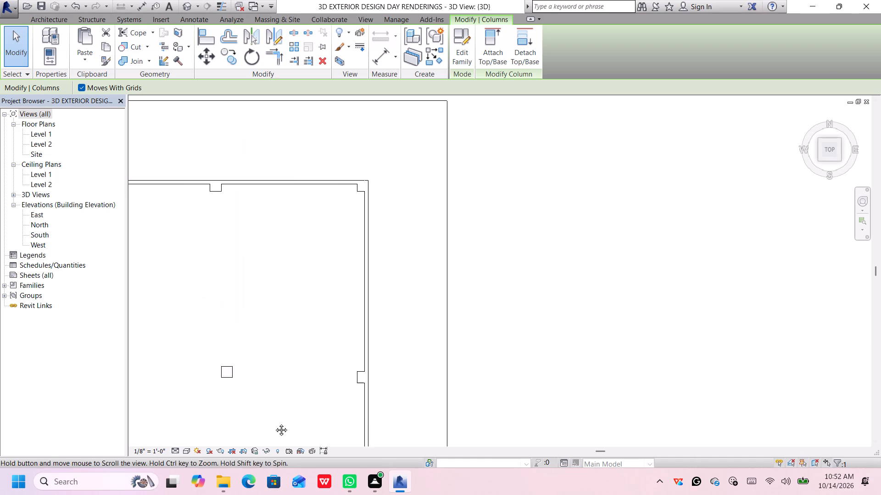
middle_click_drag(274, 423, 275, 423)
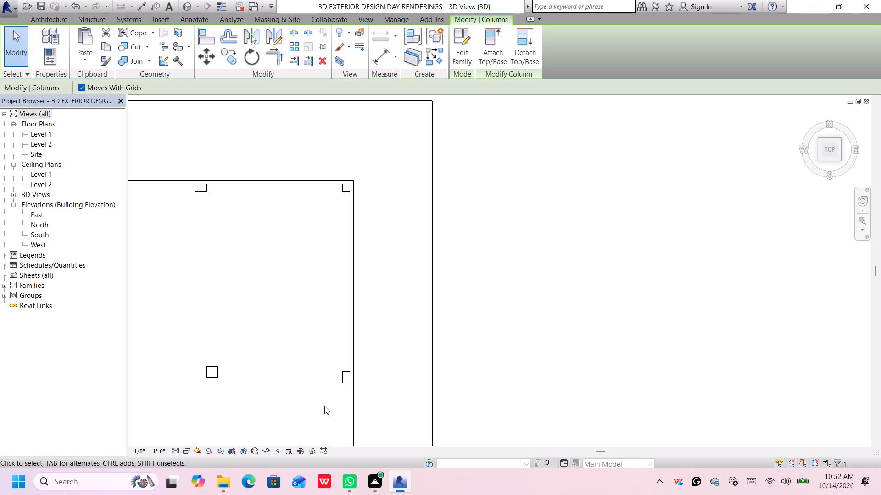
left_click(342, 379)
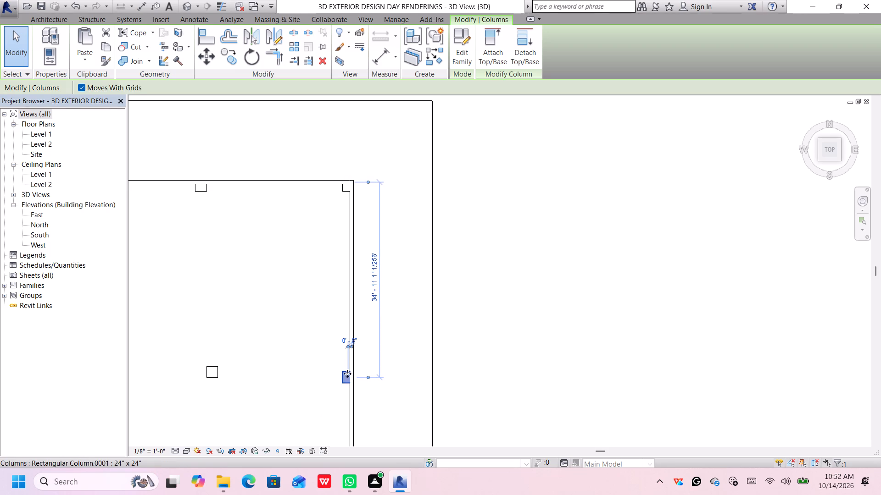
left_click(373, 294)
key("BackSpace")
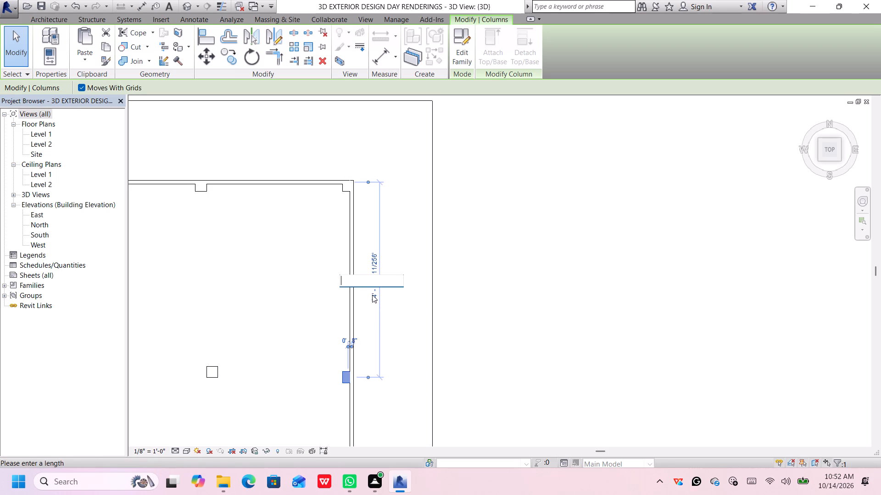
type("34")
key("apostrophe")
key("Return")
scroll(398, 320, "down", 4)
scroll(424, 359, "down", 3)
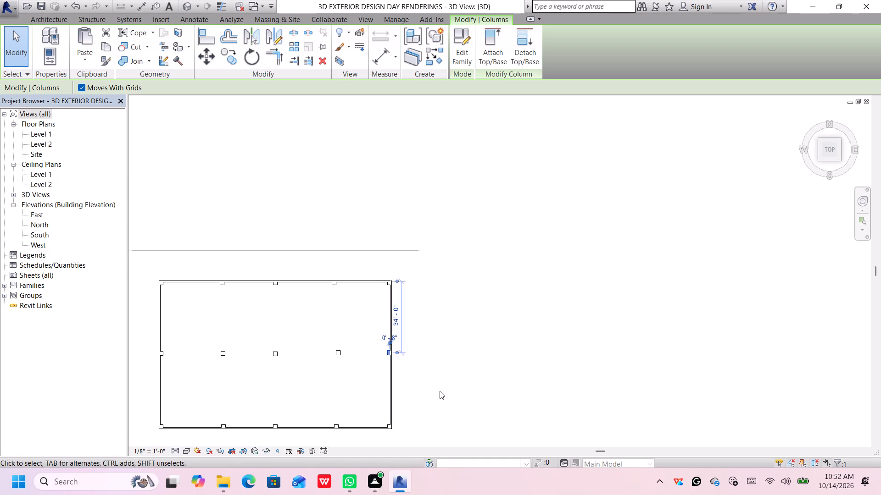
middle_click_drag(440, 391, 468, 374)
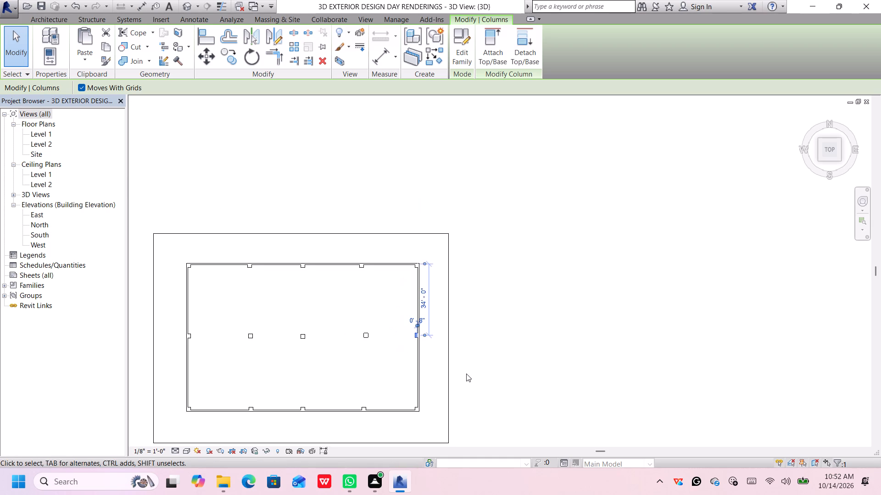
middle_click_drag(446, 381, 472, 367)
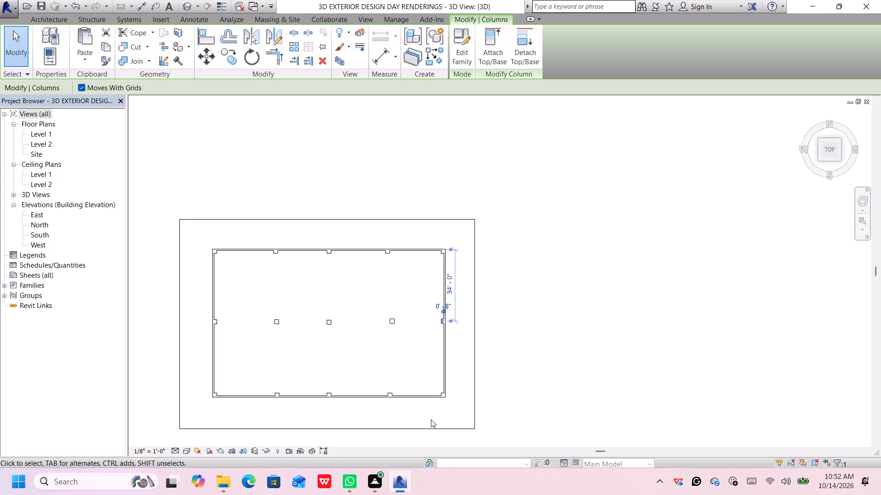
left_click(495, 362)
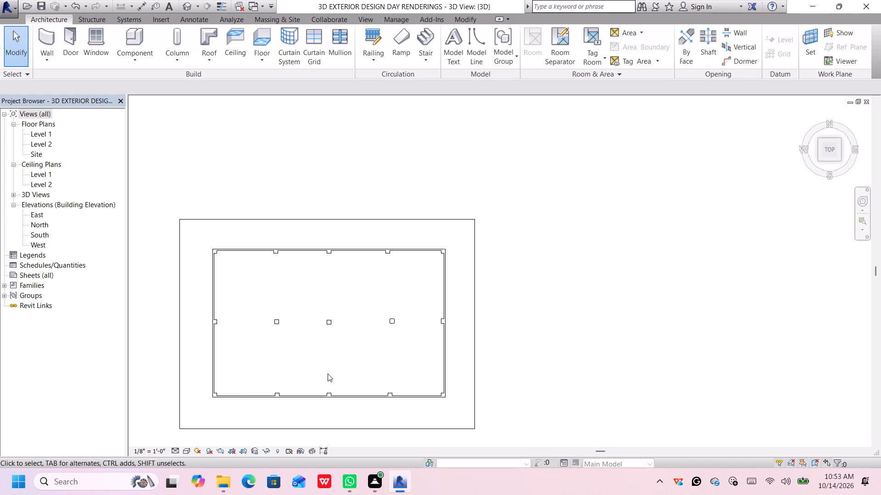
Set the western freestanding column 34' from the north wall's centreline.
scroll(195, 391, "up", 3)
scroll(397, 392, "up", 1)
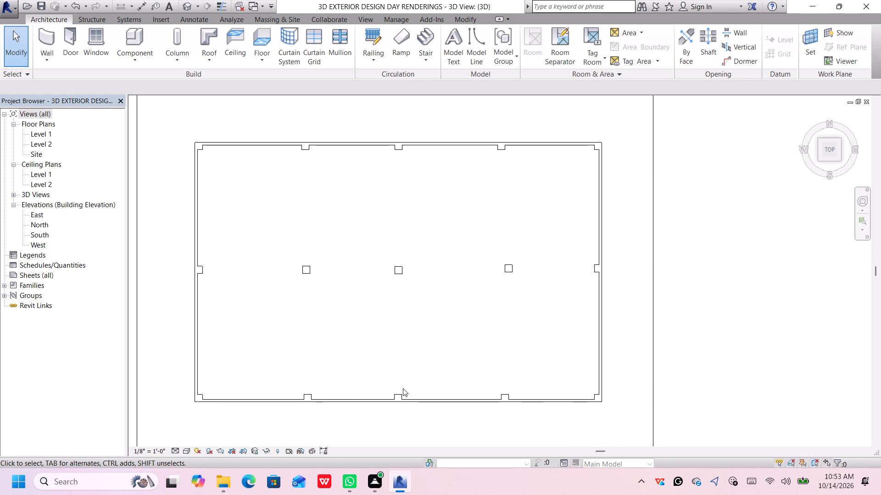
scroll(580, 341, "up", 1)
scroll(581, 341, "down", 1)
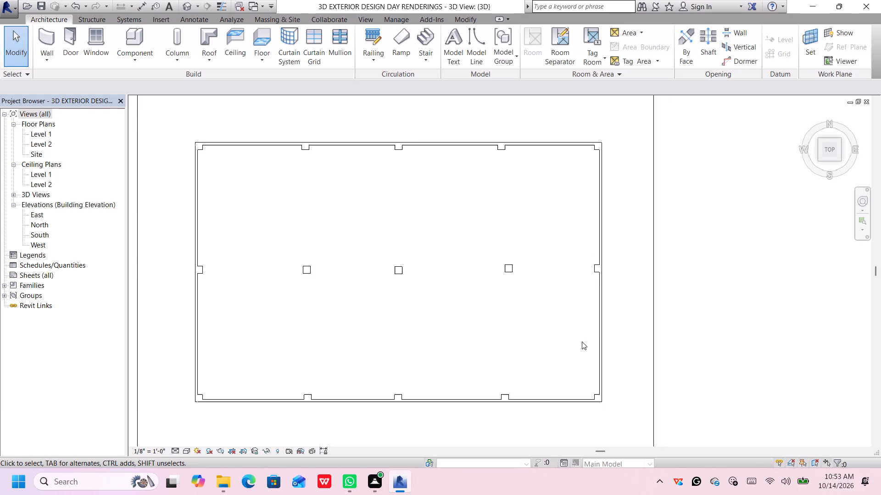
middle_click_drag(584, 343, 654, 346)
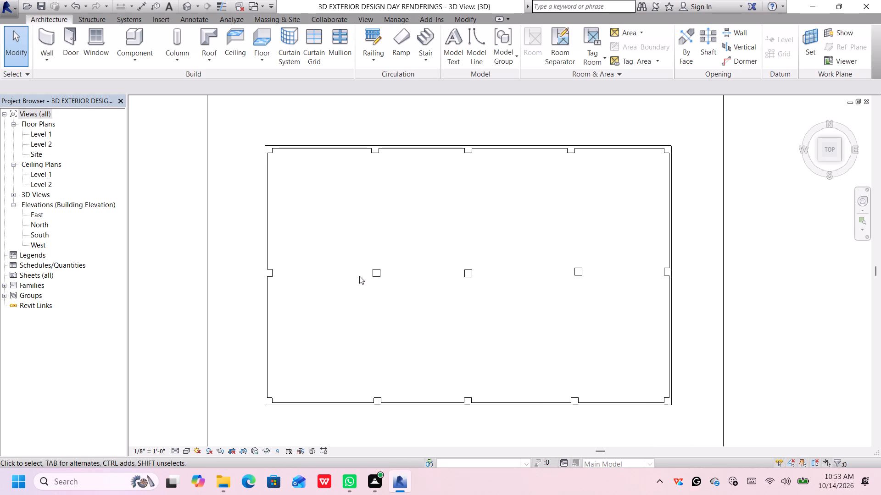
left_click(376, 270)
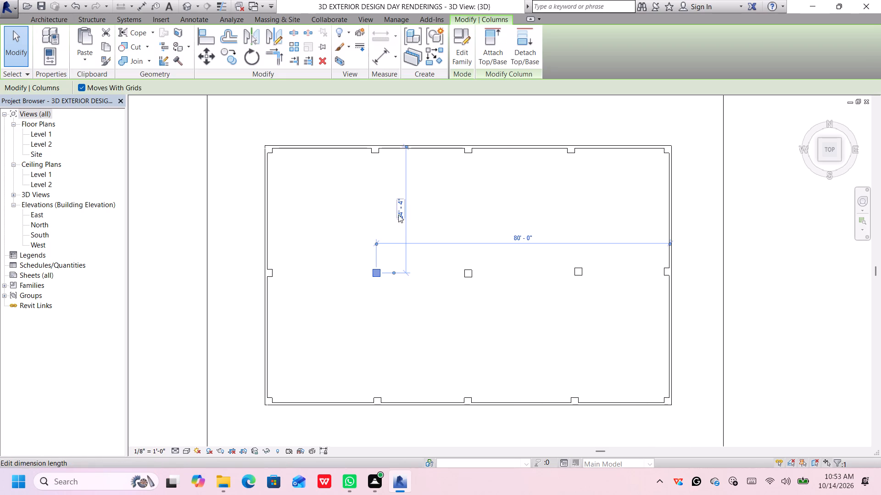
left_click(398, 214)
key("BackSpace")
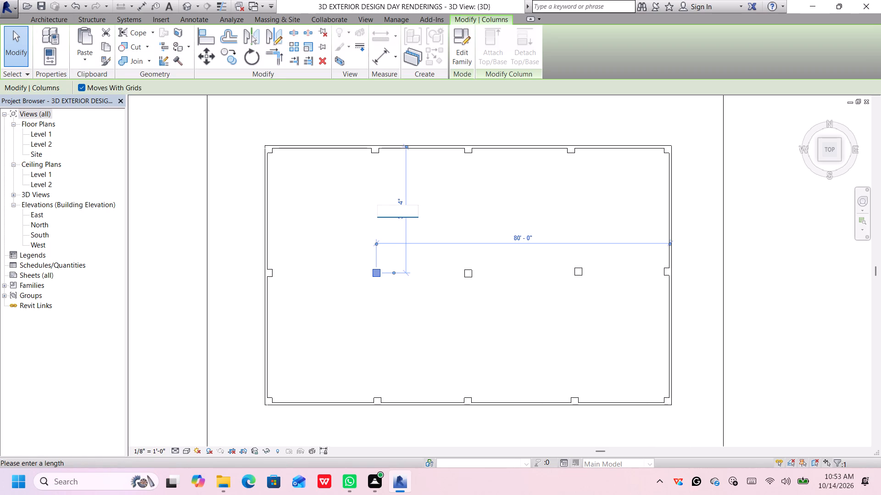
type("34'")
key("Return")
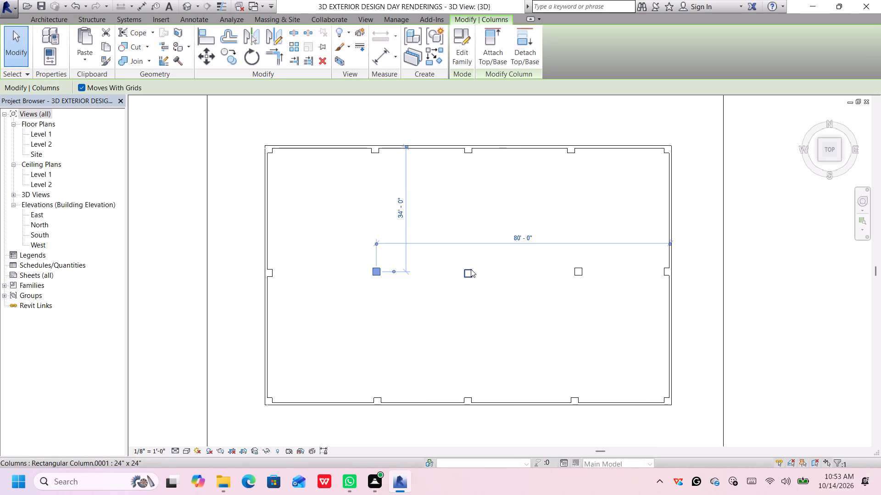
Set the central freestanding column 34' from the north wall's centreline.
left_click(470, 269)
left_click(491, 212)
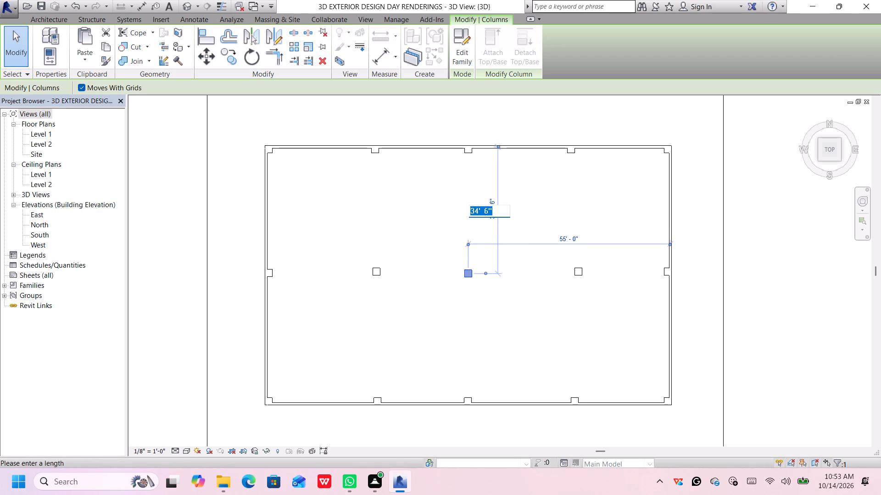
key("3")
type("4'")
key("Return")
left_click(578, 272)
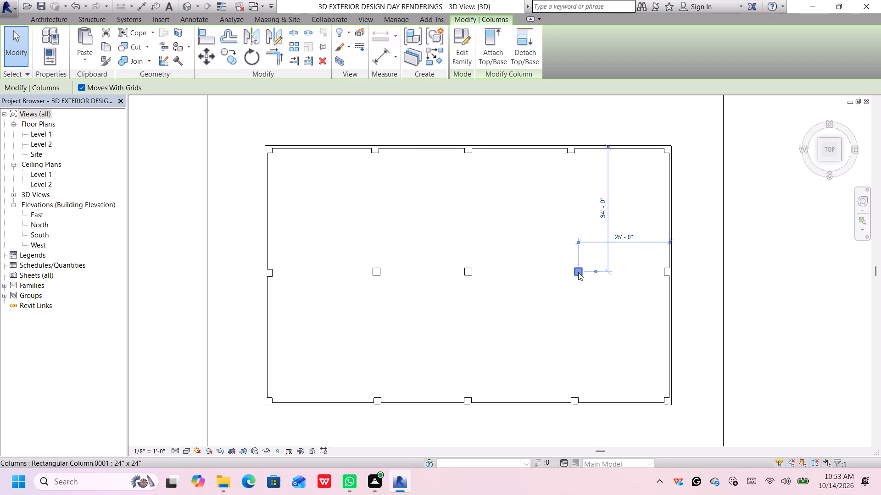
Set the west wall's middle column 34' from the north wall's centreline, in line with the other middle-row columns.
scroll(581, 329, "down", 2)
middle_click_drag(512, 394, 511, 370)
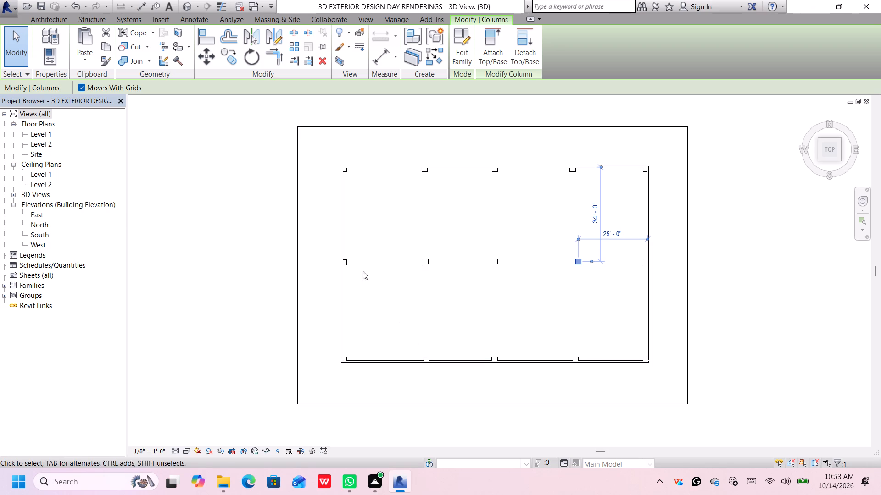
left_click(346, 261)
left_click(370, 225)
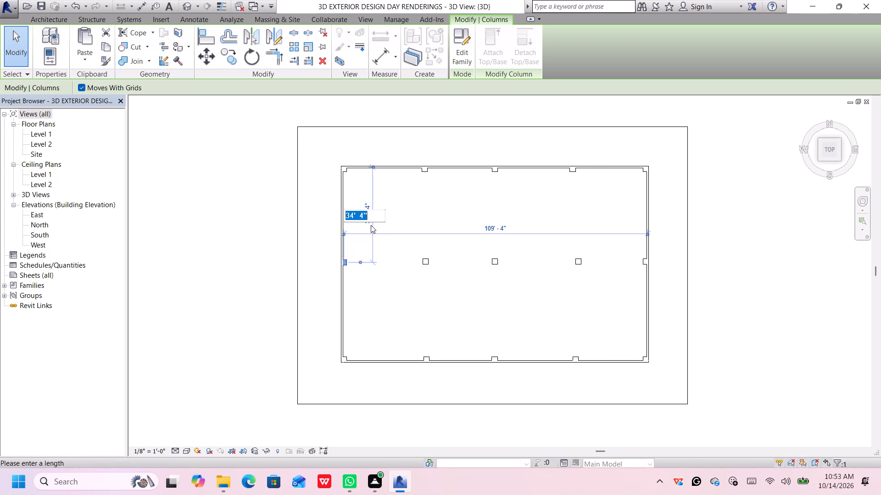
type("34'")
key("Return")
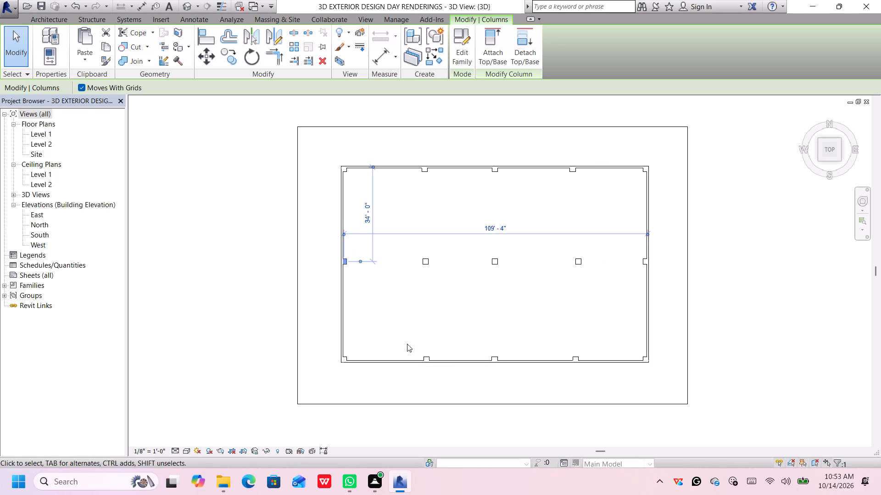
middle_click_drag(479, 290, 457, 292)
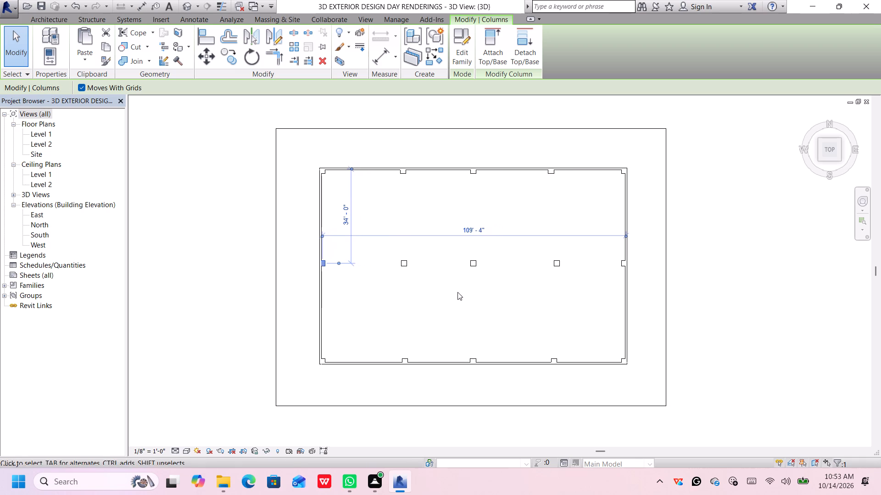
Set the eastern freestanding column 27' from the east wall's centreline, in line with the north wall's eastern intermediate column.
left_click(556, 259)
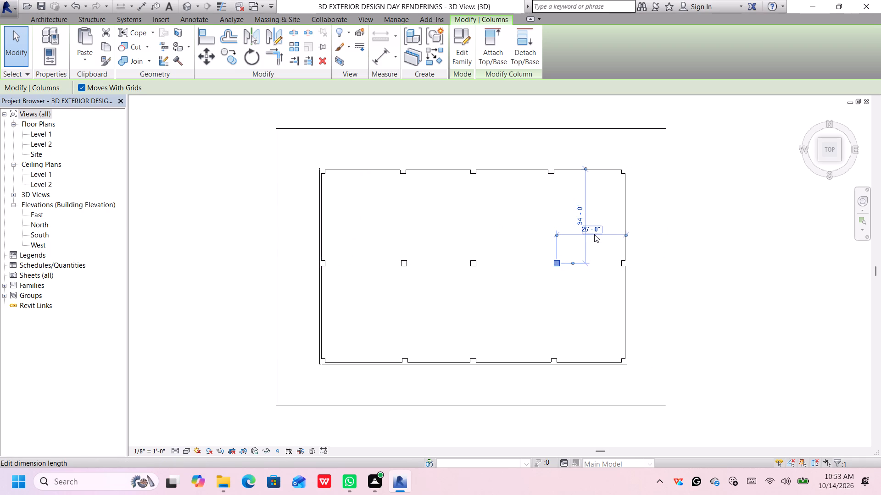
left_click(555, 173)
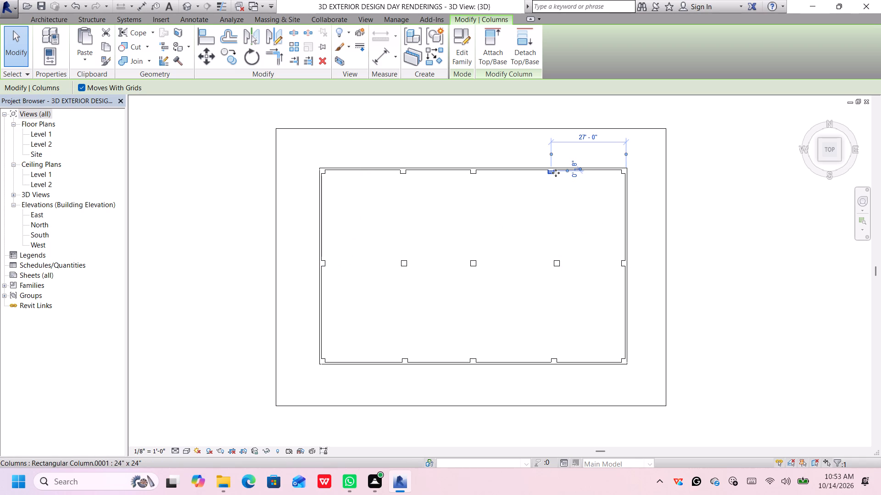
left_click(560, 264)
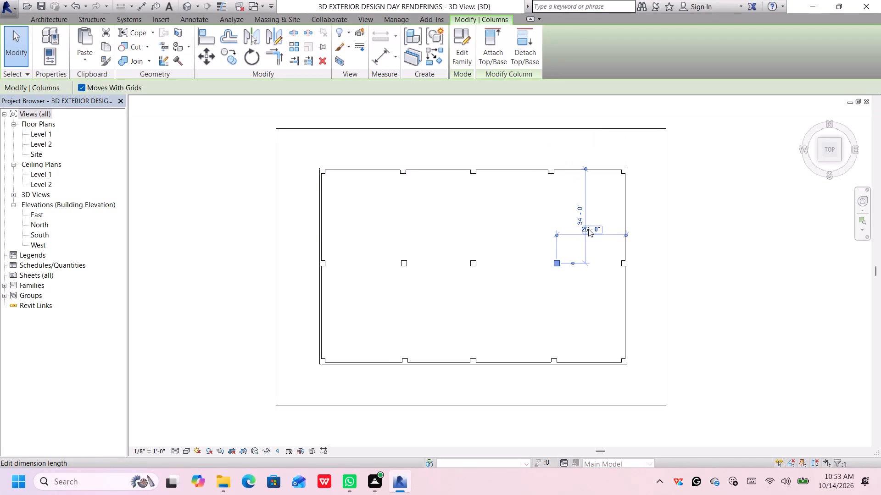
left_click(589, 229)
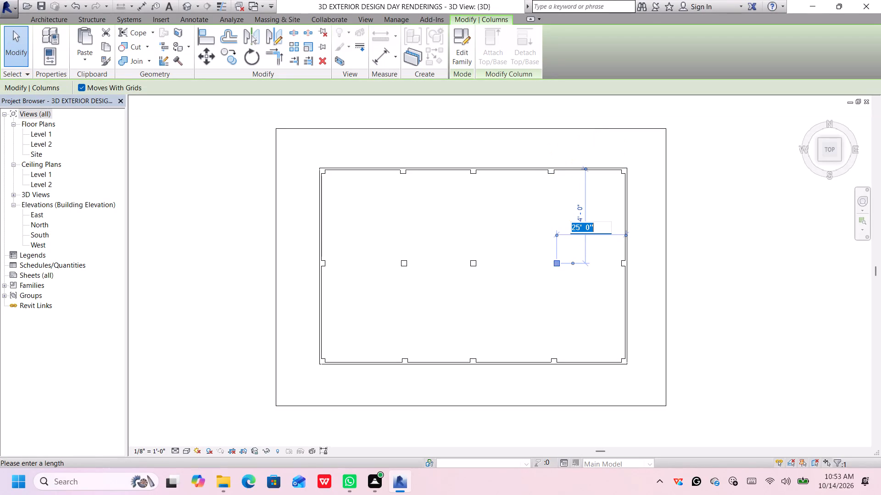
type("27'")
key("Return")
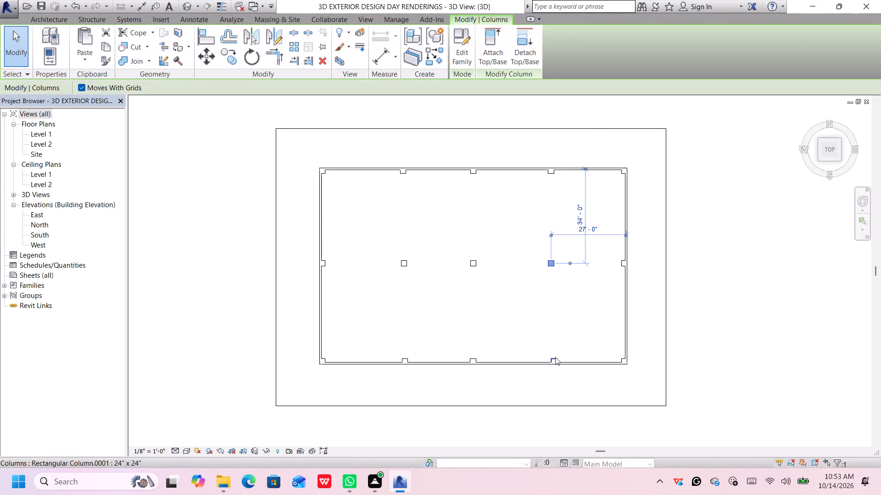
Set the south wall's eastern intermediate column 27' from the east wall's centreline.
left_click(555, 357)
left_click(597, 324)
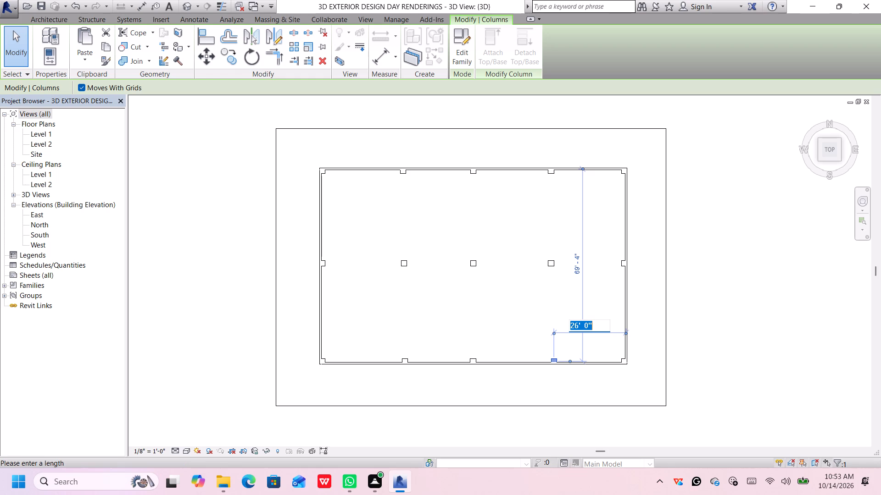
type("27'")
key("Return")
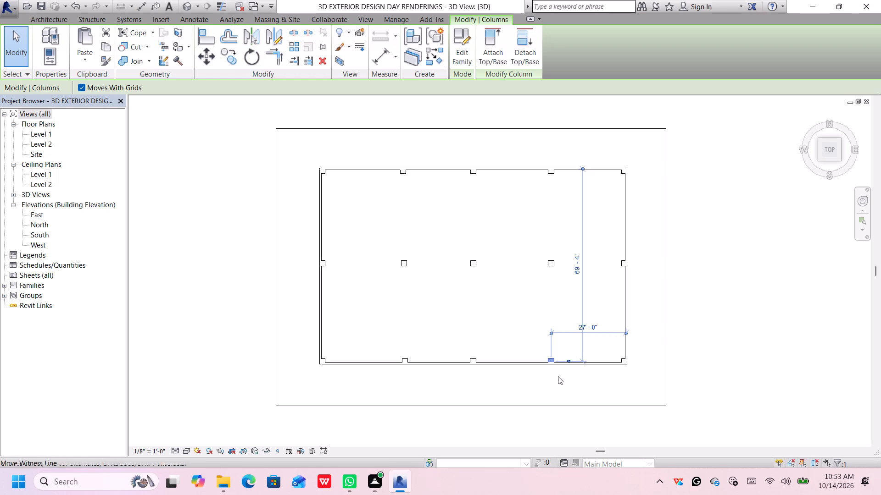
Set the north wall's middle column 54' from the east wall's centreline.
left_click(475, 358)
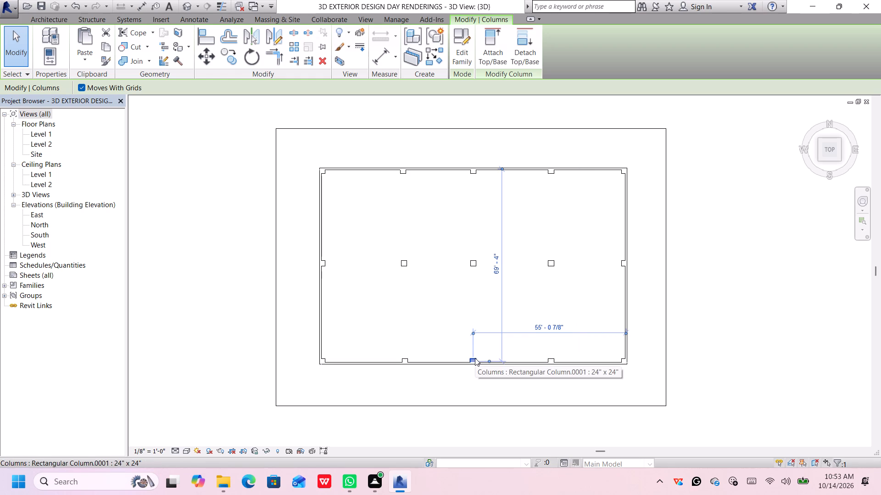
left_click(478, 173)
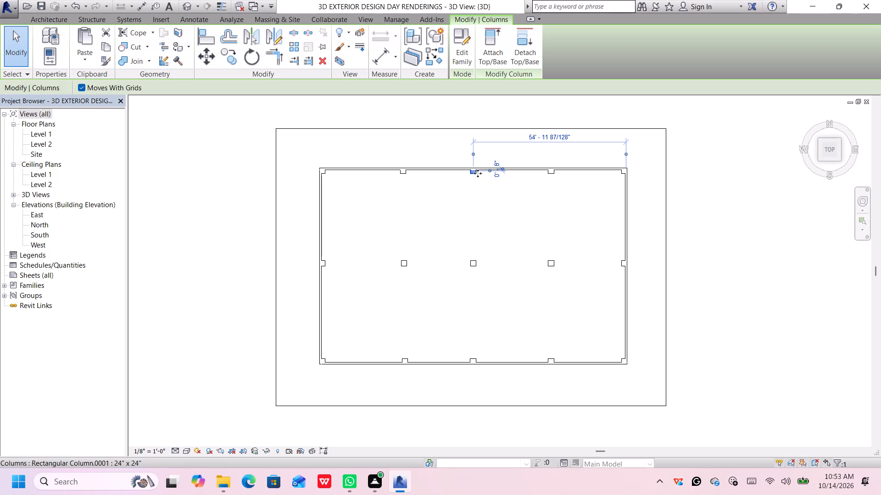
left_click(531, 137)
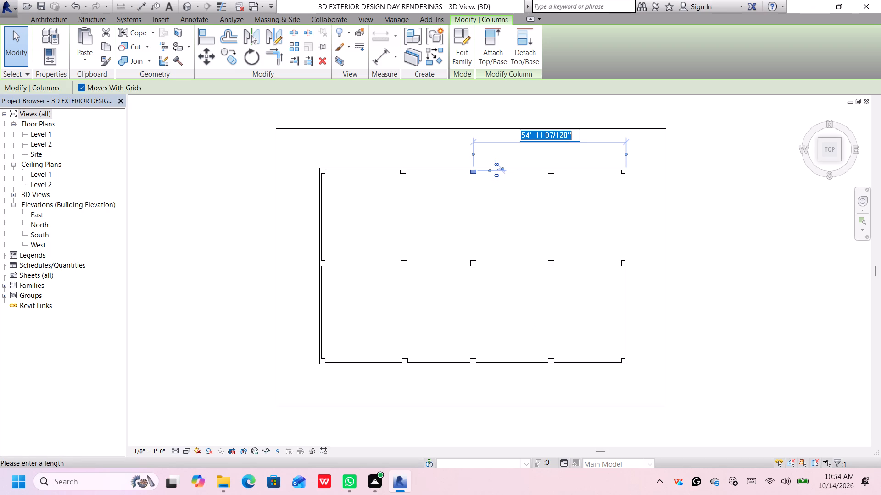
type("54")
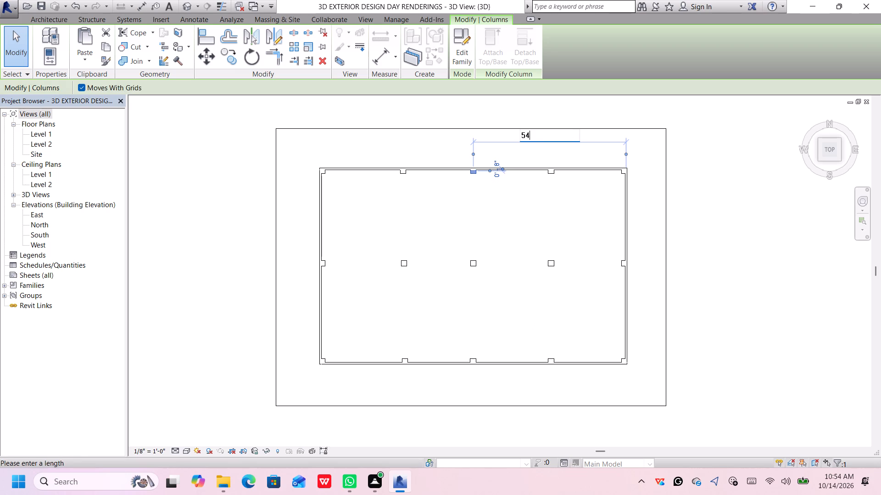
key("apostrophe")
key("Return")
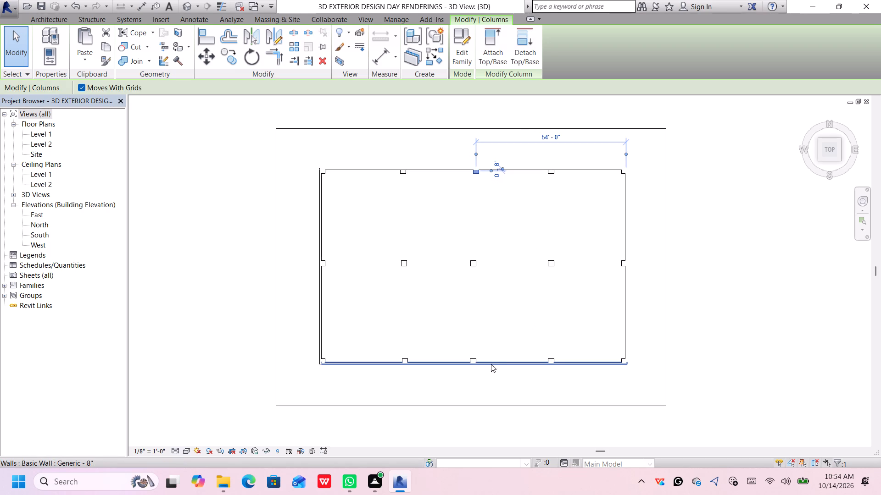
Set the south wall's middle column 54' from the east wall's centreline, matching the north wall's middle column.
left_click(476, 358)
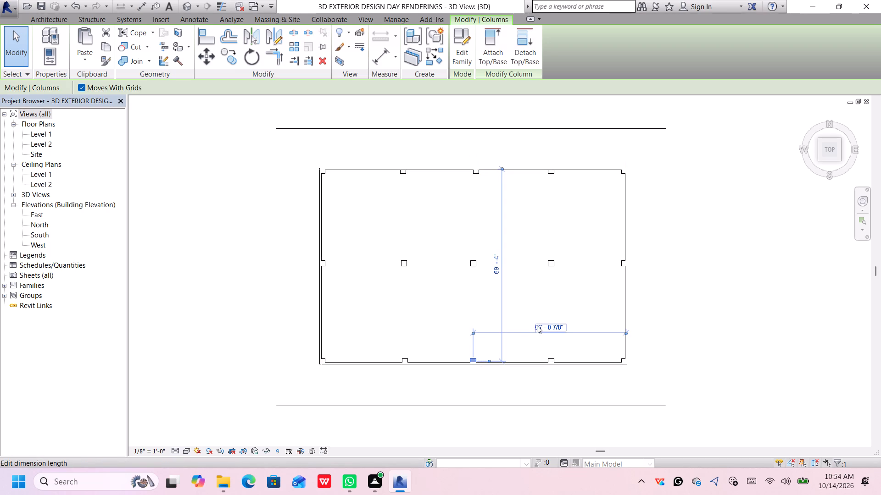
left_click(537, 325)
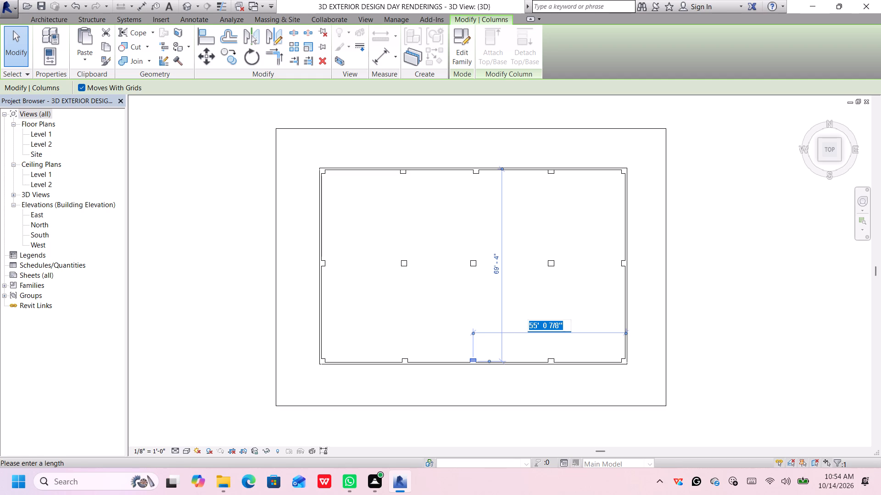
type("54'")
key("Return")
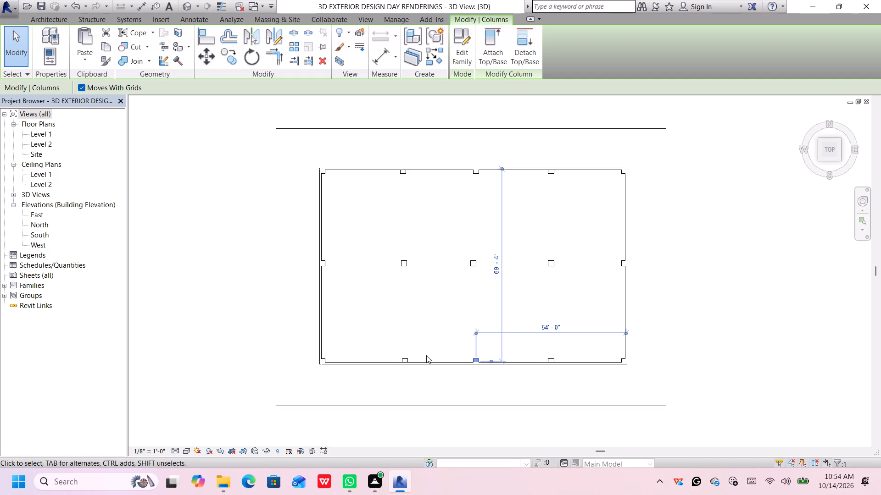
Set the south wall's western intermediate column 80' from the east wall's centreline.
left_click(418, 352)
left_click(407, 359)
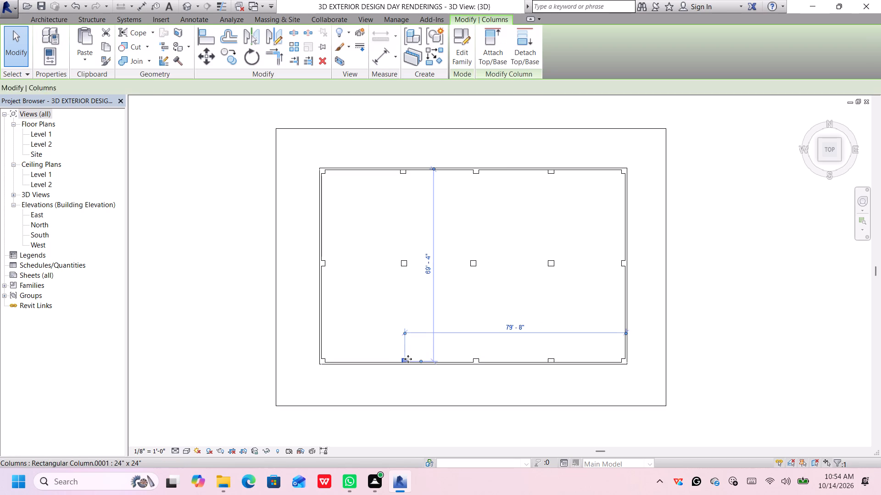
left_click(504, 326)
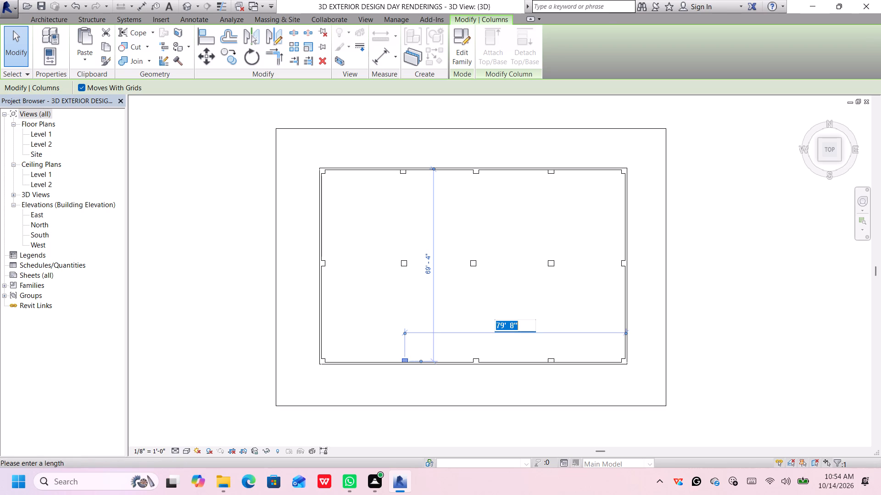
type("80'")
key("Return")
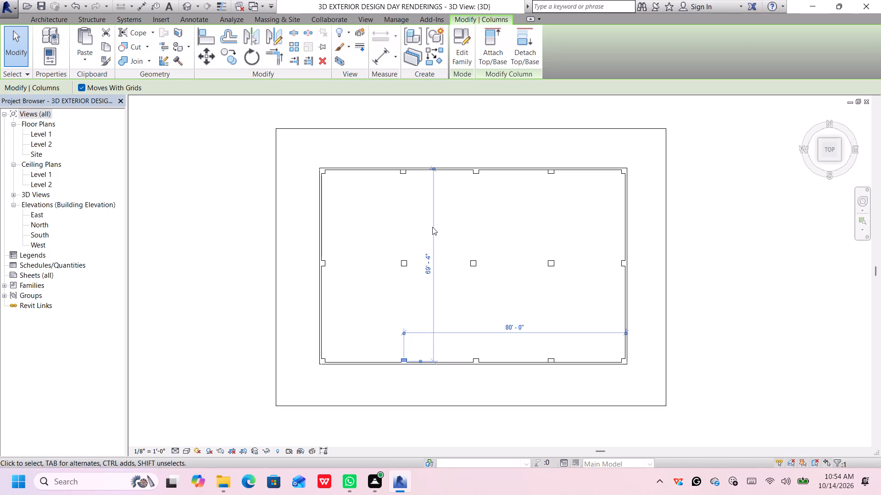
Set the north wall's western intermediate column 80' from the east wall's centreline, in line with the south wall's western intermediate column.
middle_click_drag(433, 230, 439, 257)
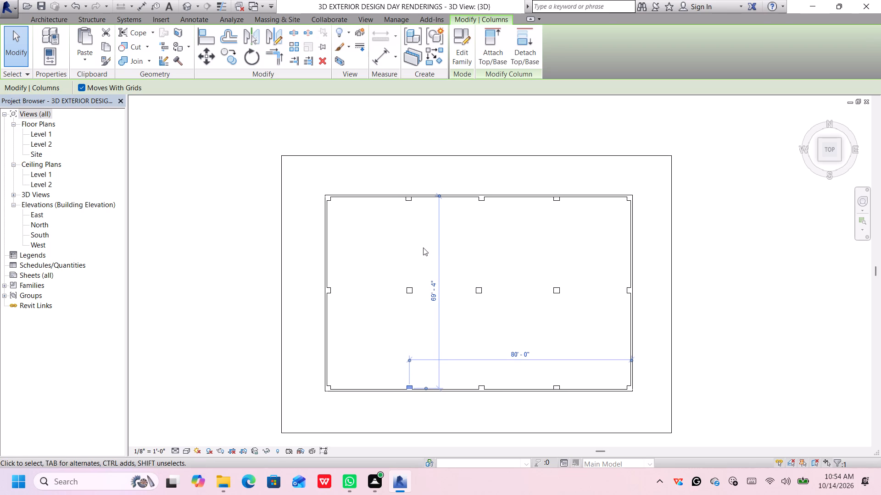
left_click(412, 198)
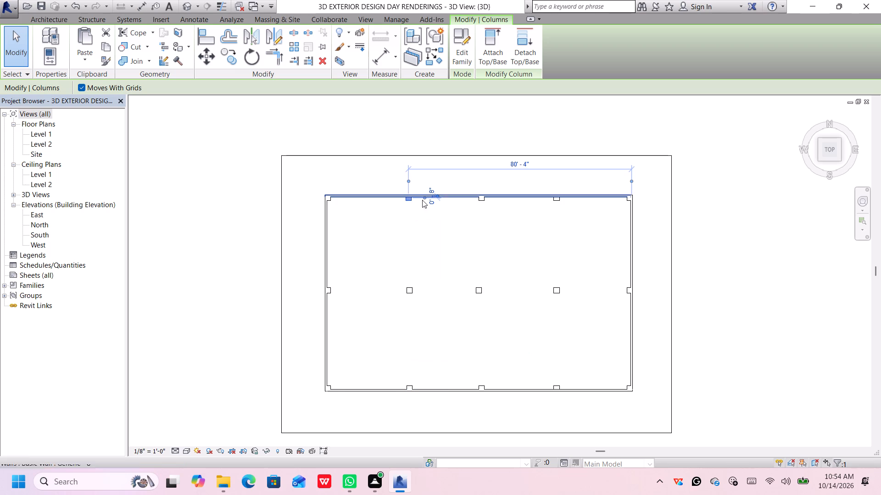
left_click(512, 165)
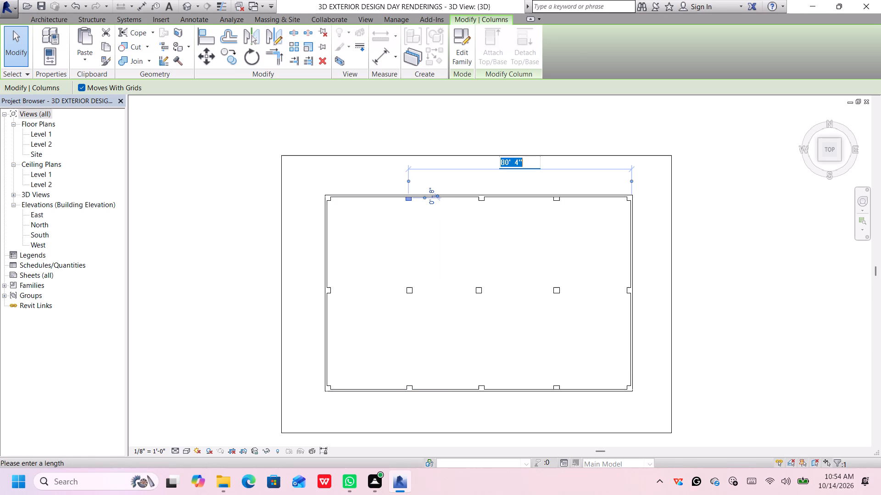
type("80'")
key("Return")
left_click(418, 233)
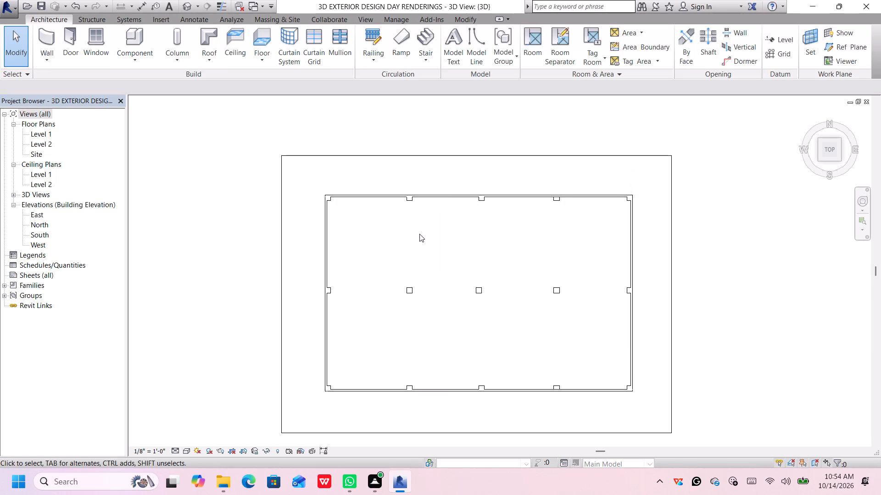
Check the distances of the middle-row columns and the southeast corner column from the north and east walls.
left_click(415, 293)
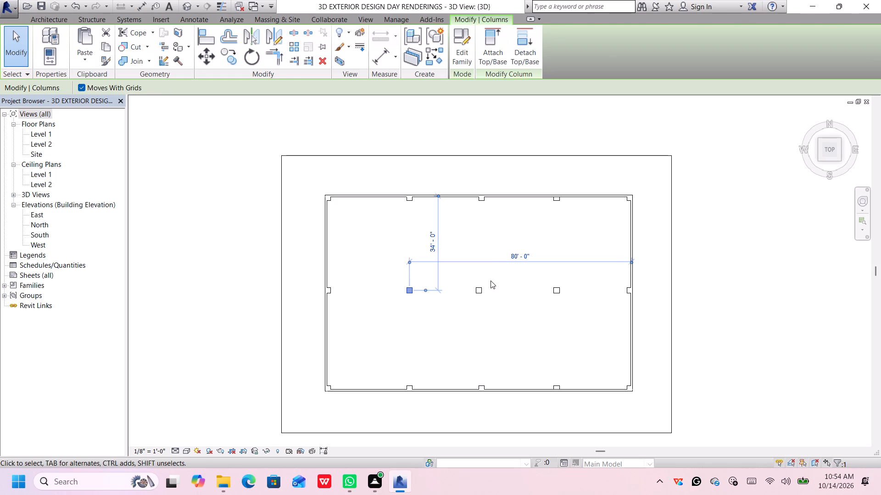
left_click(493, 298)
left_click(478, 293)
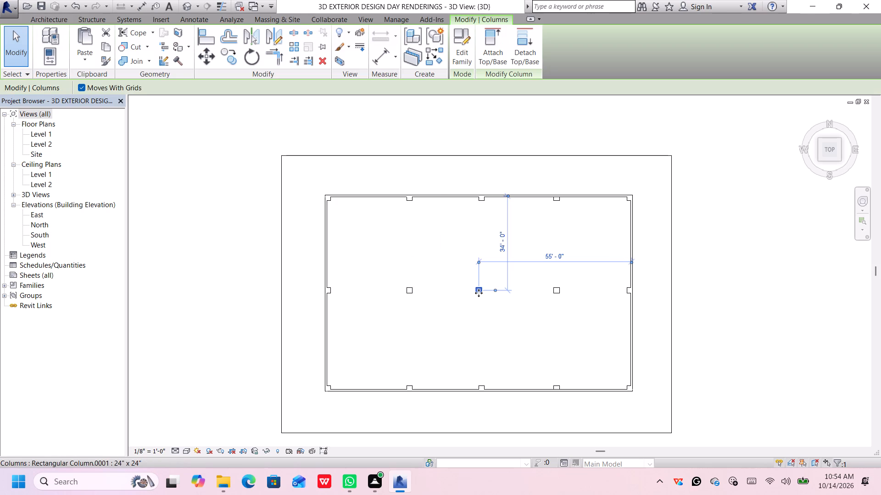
left_click(490, 353)
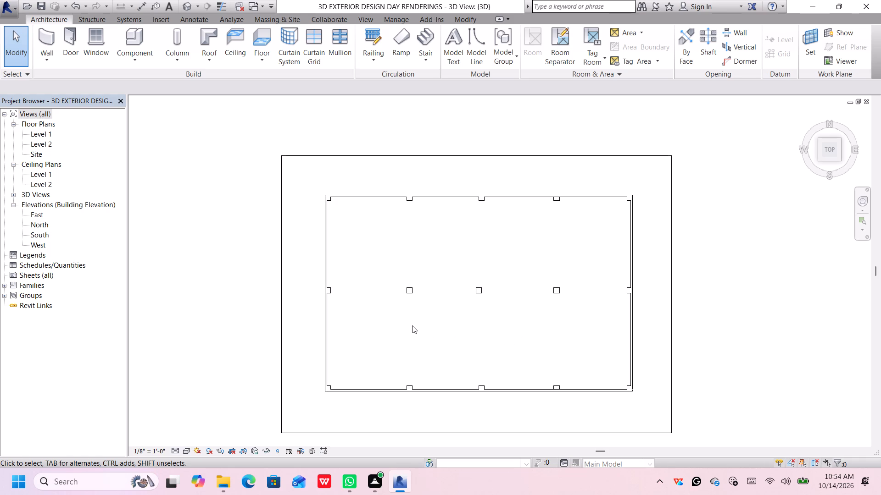
left_click(331, 294)
left_click(348, 313)
left_click(332, 291)
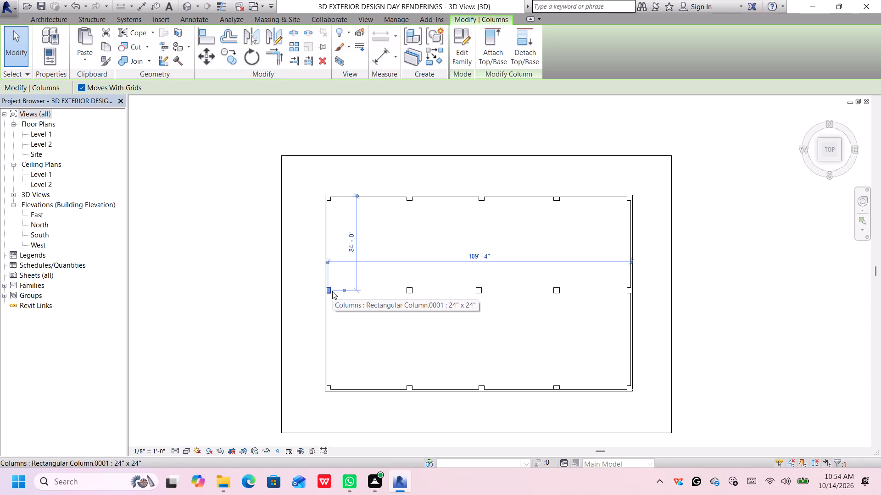
left_click(409, 294)
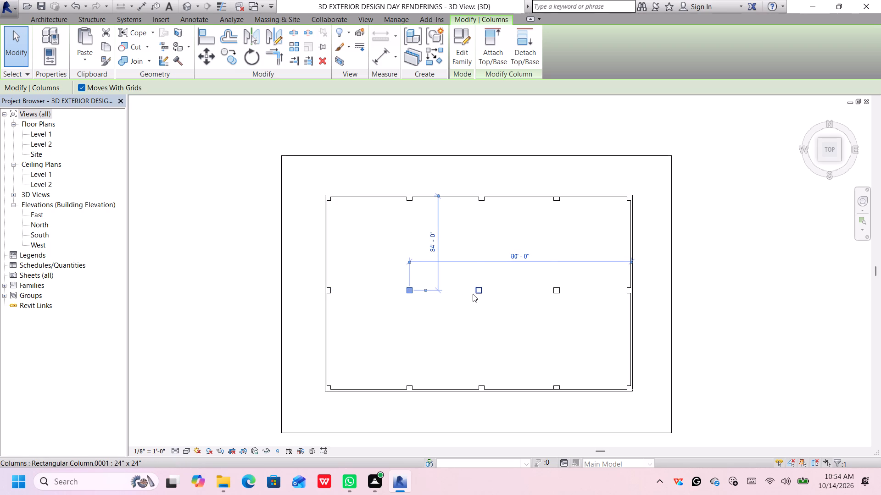
left_click(473, 294)
left_click(557, 296)
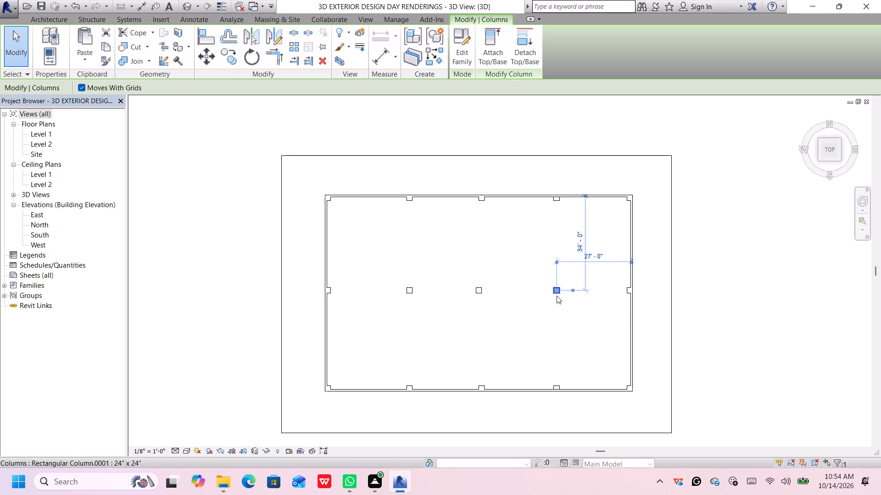
left_click(628, 294)
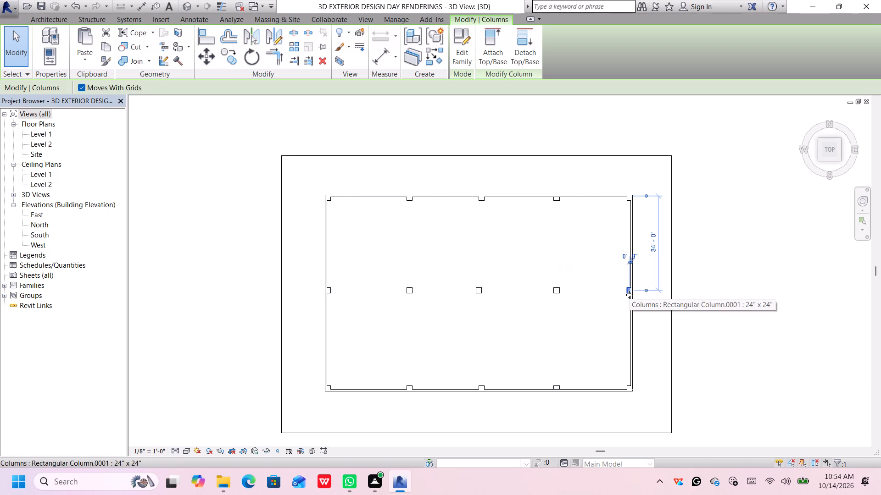
left_click(628, 385)
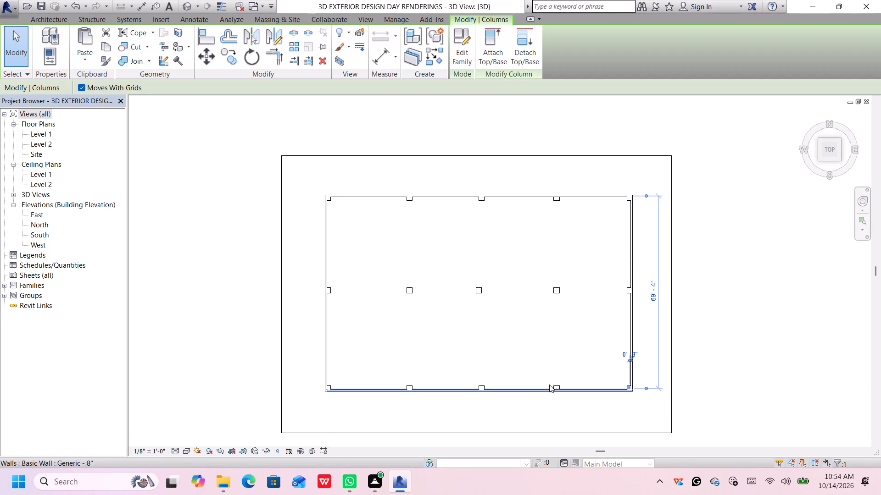
Nudge the south wall's eastern intermediate column slightly southward into the wall.
left_click(554, 386)
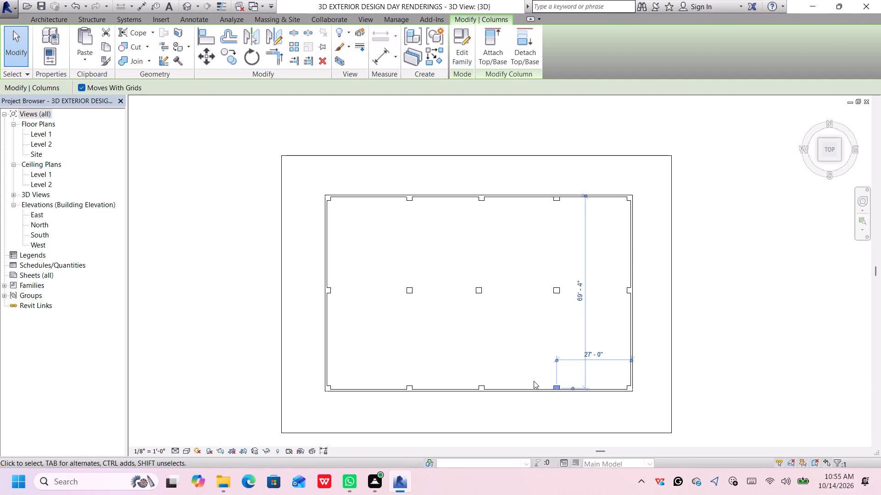
scroll(564, 399, "up", 4)
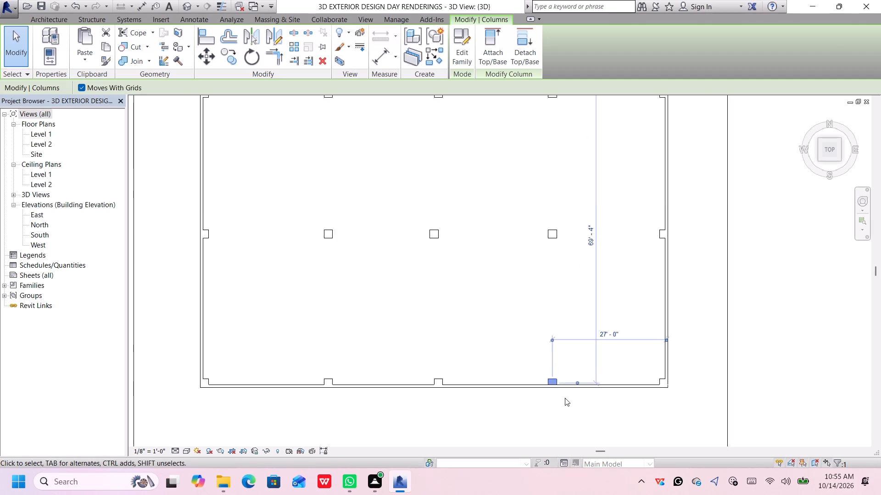
scroll(565, 398, "up", 7)
key("Down")
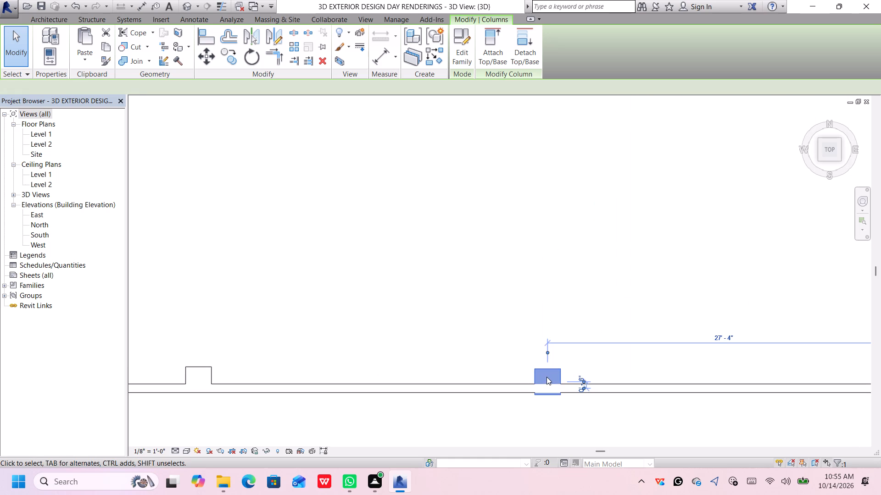
Nudge the south wall's eastern intermediate column slightly back northward, off the wall's outer face.
key("Up")
key("Up")
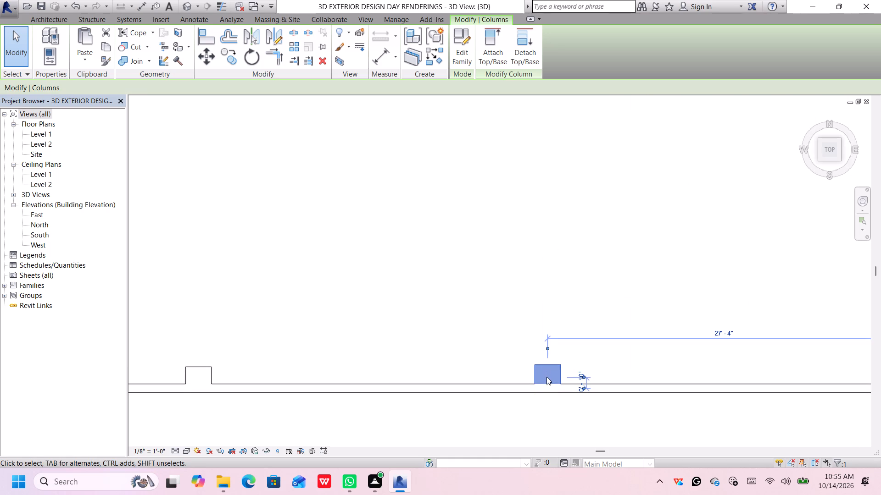
scroll(550, 375, "down", 1)
key("Down")
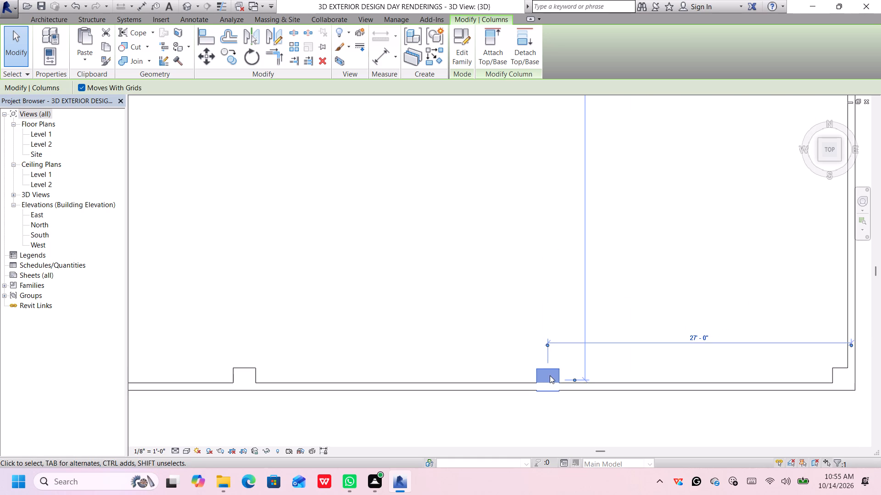
key("Up")
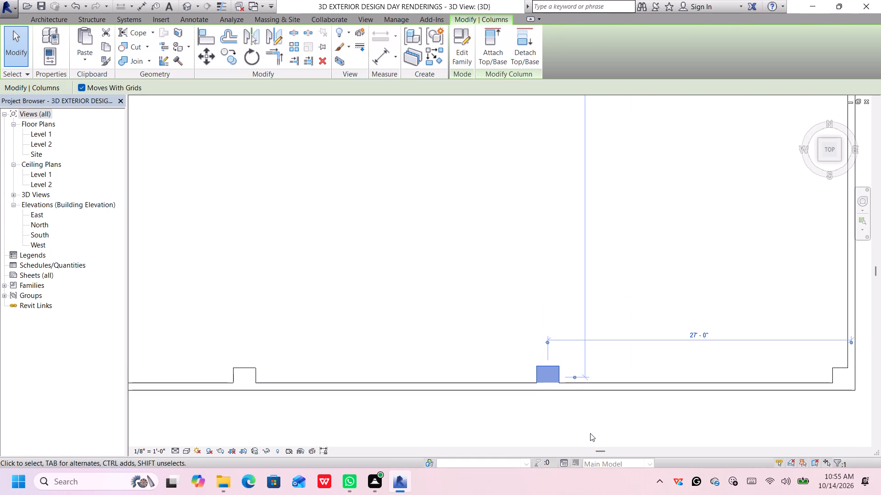
left_click(590, 433)
Delete the south, west, north and east walls, keeping only the columns and the floor slab.
scroll(591, 414, "down", 8)
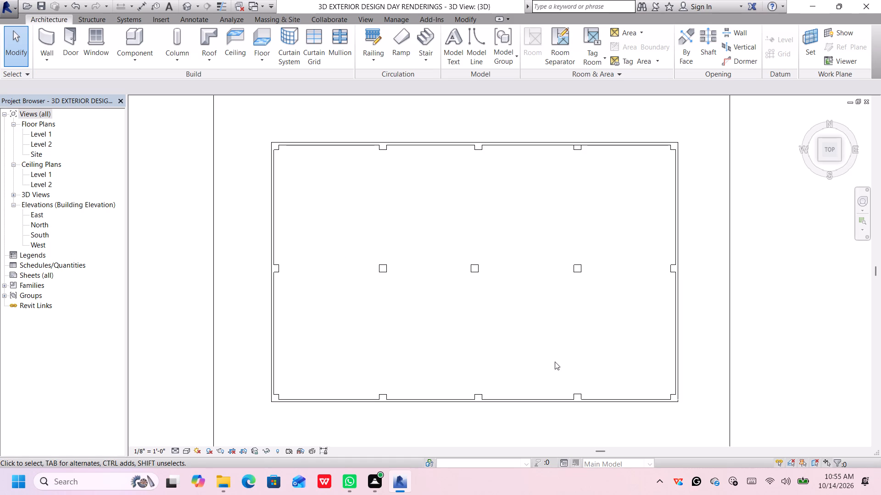
left_click(441, 398)
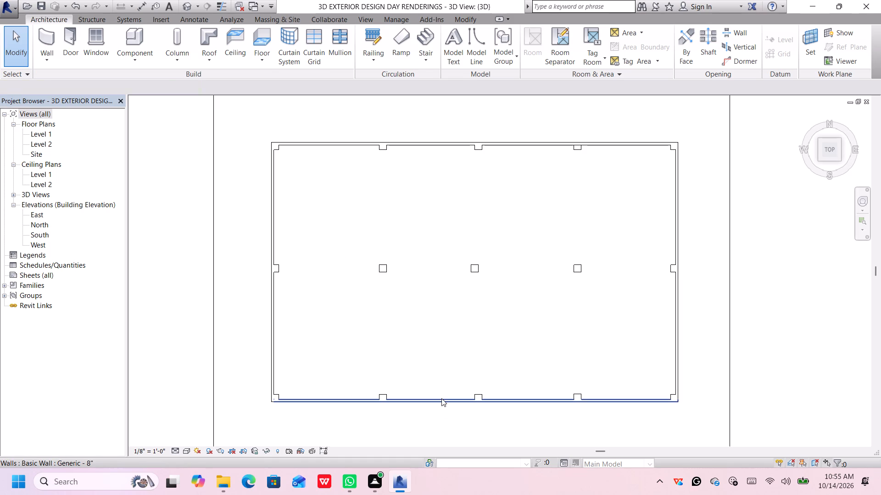
key("Delete")
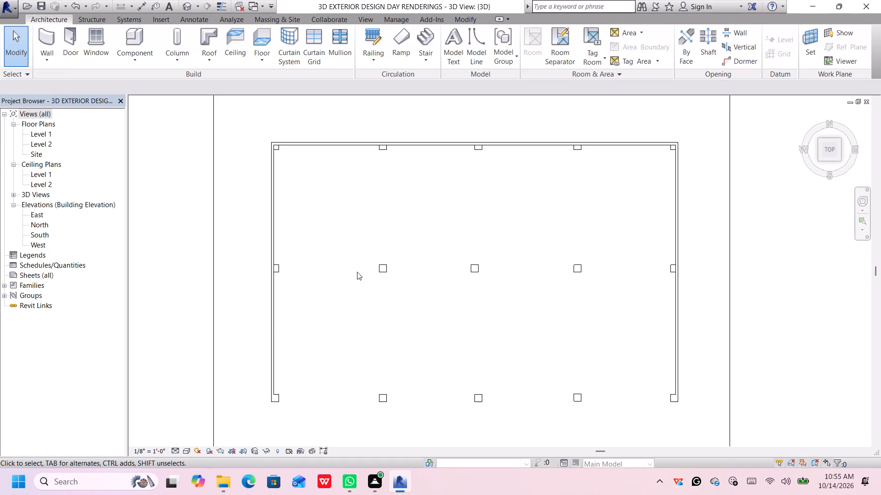
left_click(271, 324)
key("Delete")
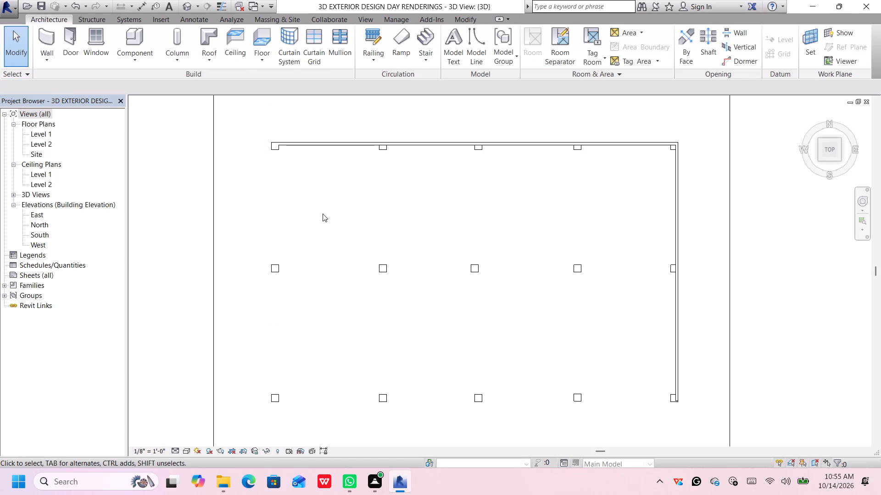
left_click(333, 143)
key("Delete")
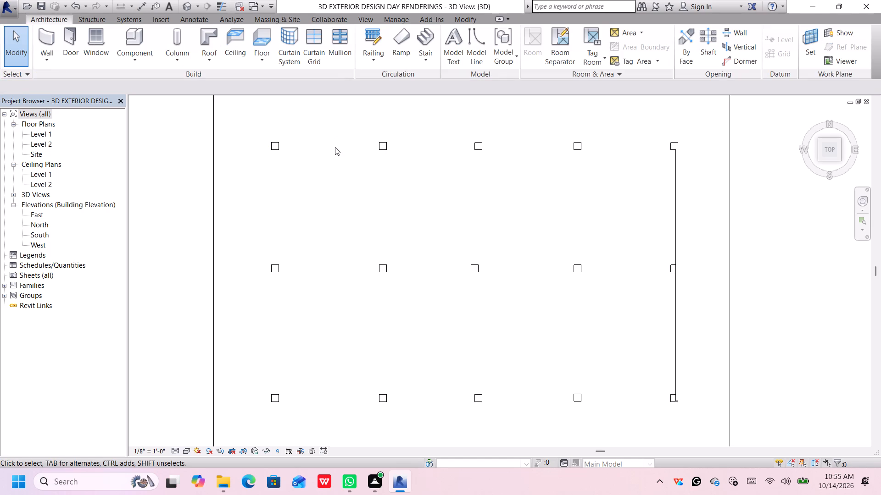
left_click(675, 214)
key("Delete")
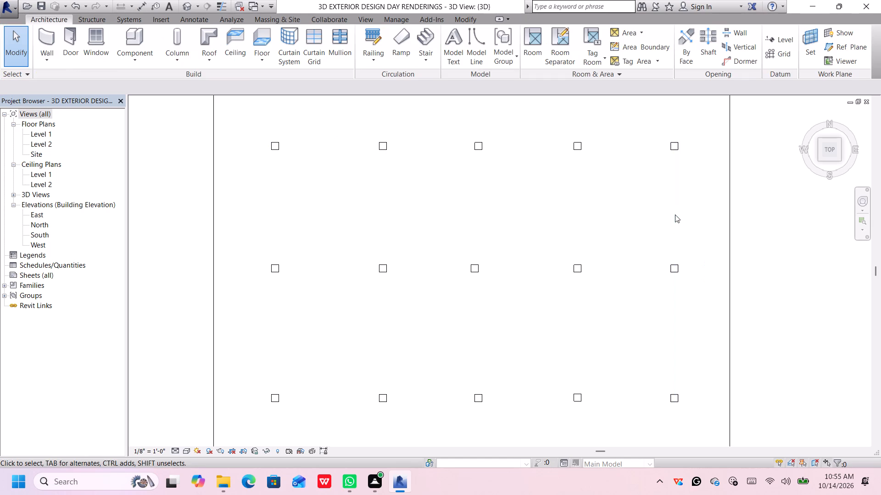
Examine the column grid on the floor slab from above and in an isometric view.
scroll(675, 218, "down", 4)
scroll(675, 219, "up", 1)
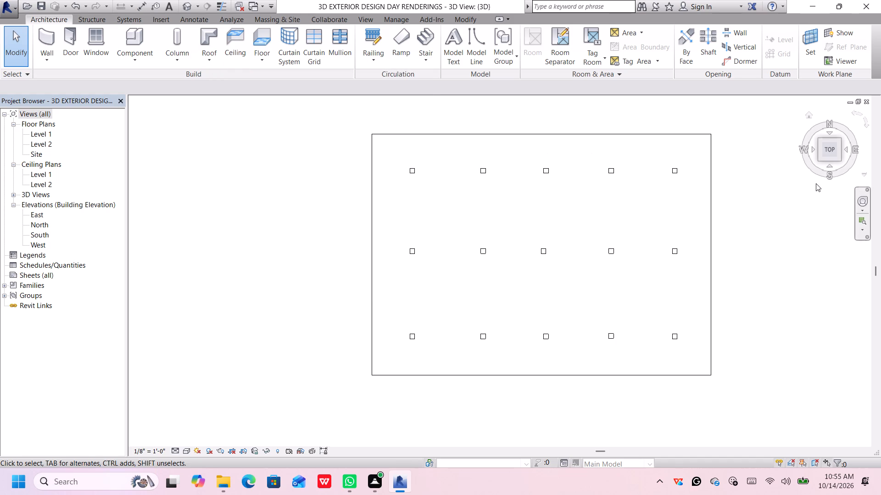
left_click(818, 161)
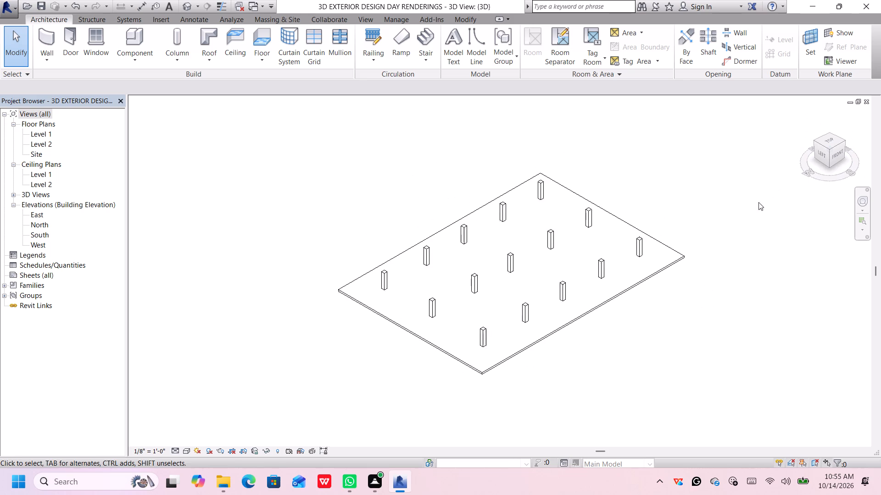
middle_click_drag(756, 202, 736, 197)
middle_click_drag(639, 208, 644, 213)
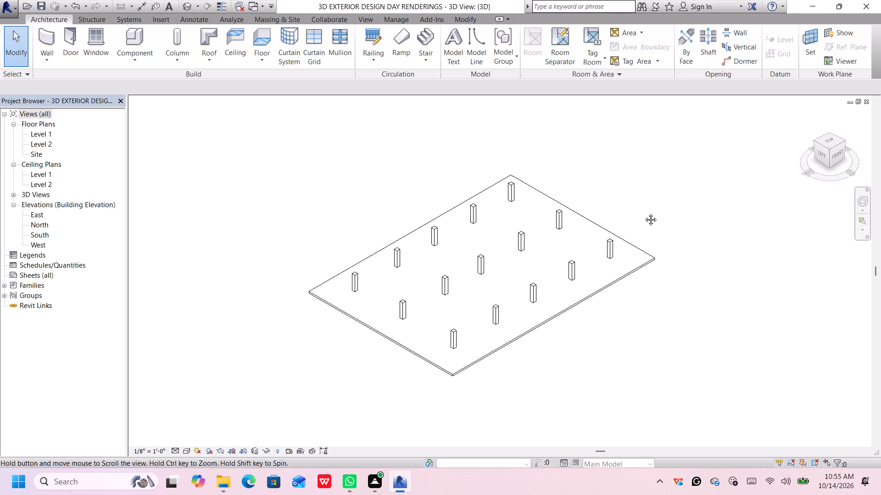
middle_click_drag(644, 213, 648, 216)
scroll(491, 353, "up", 1)
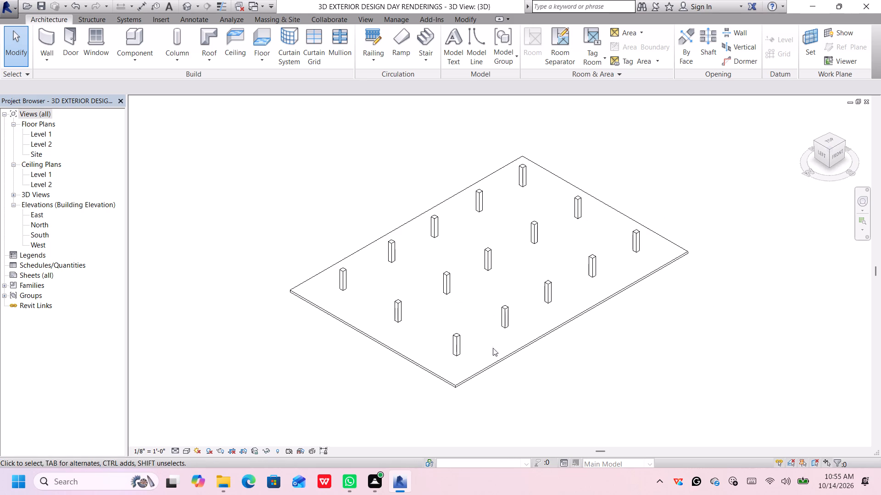
middle_click_drag(561, 309, 570, 326)
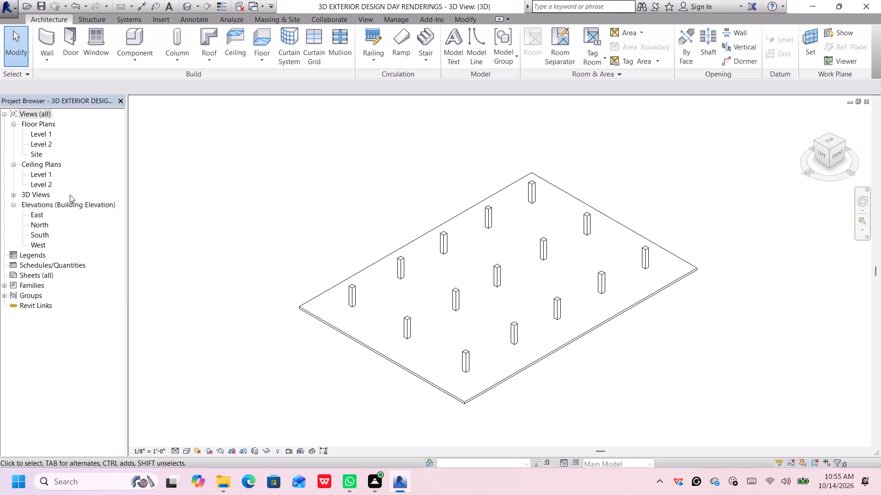
Open the South elevation view.
left_click(38, 225)
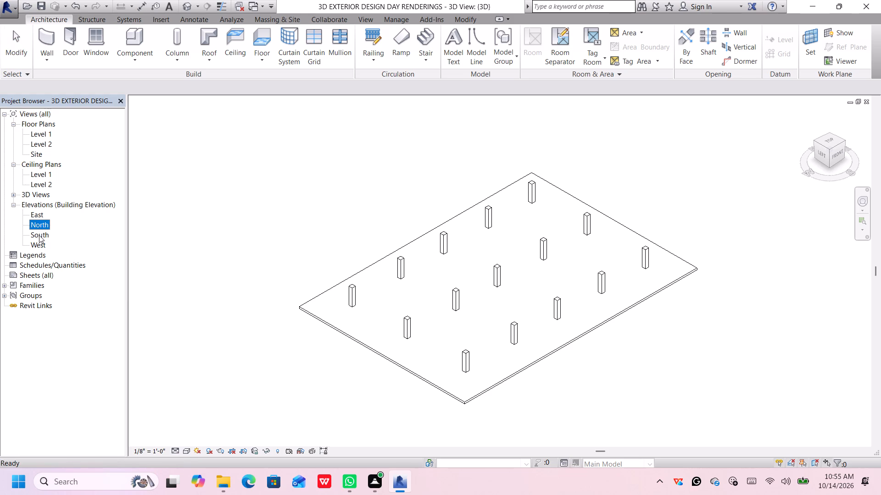
double_click(39, 235)
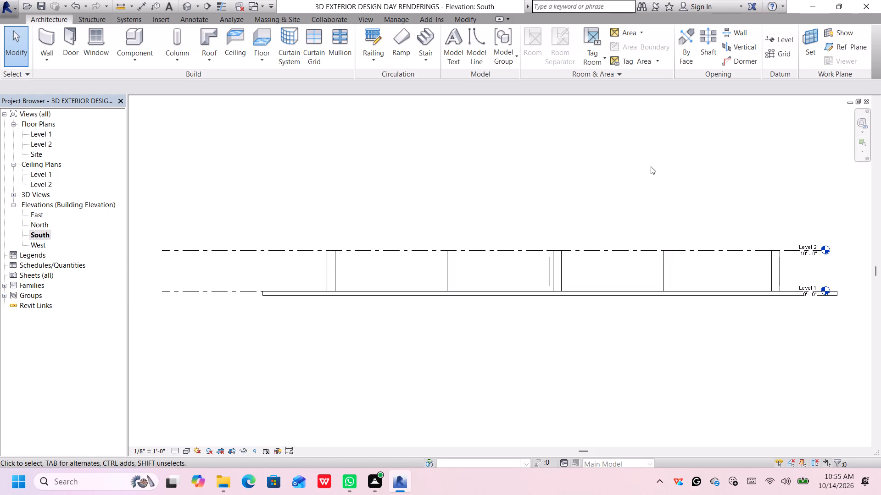
middle_click_drag(649, 180, 600, 172)
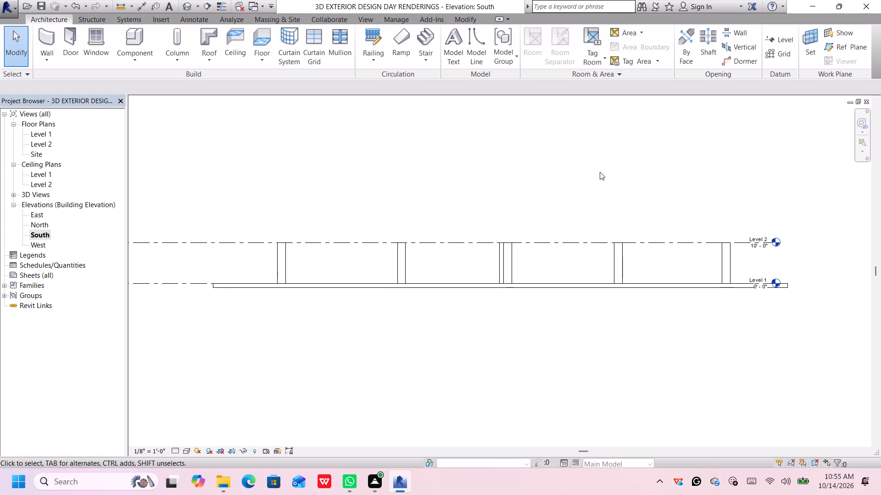
middle_click_drag(691, 174, 659, 172)
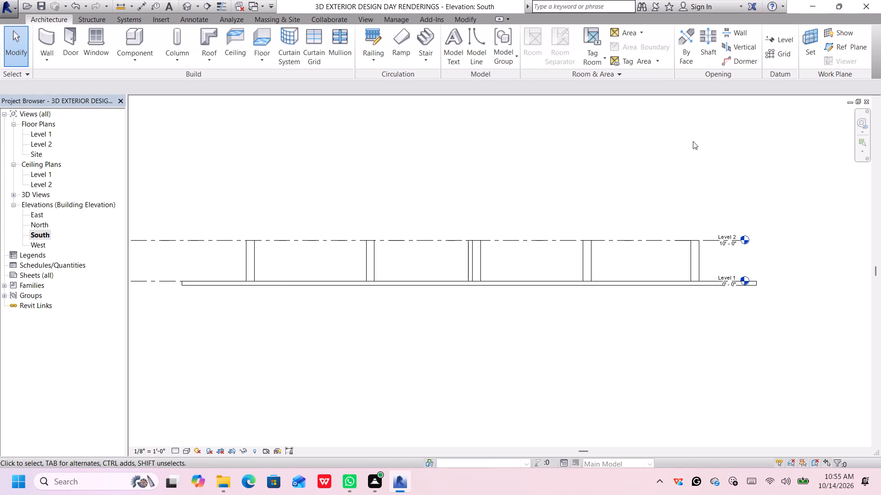
Add a level 10' above Level 2 by picking the Level 2 line with an offset of 10' 0".
left_click(779, 38)
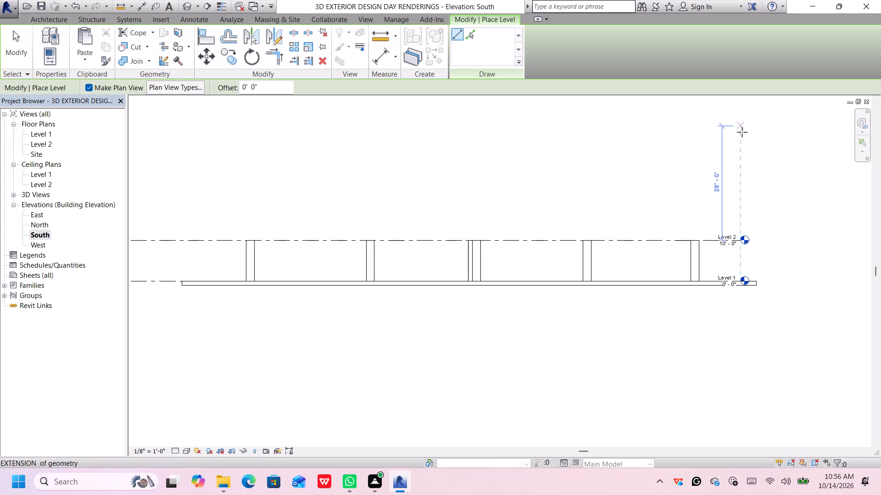
left_click(470, 33)
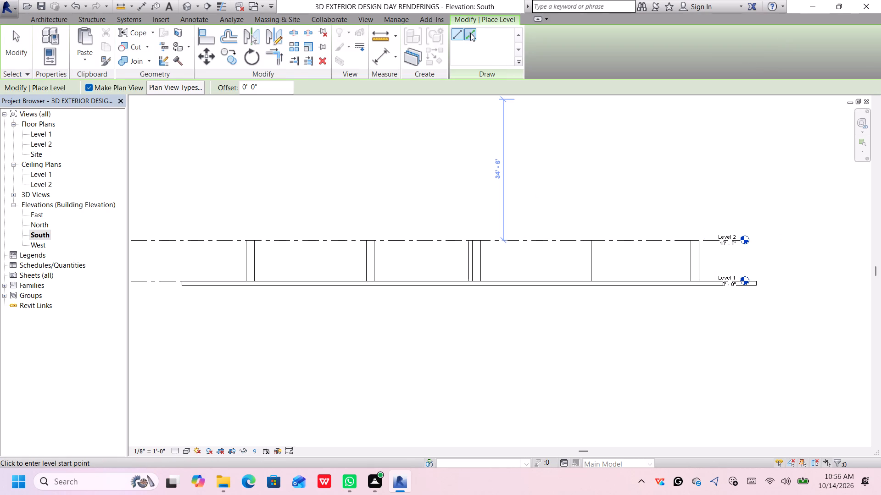
left_click_drag(270, 87, 232, 92)
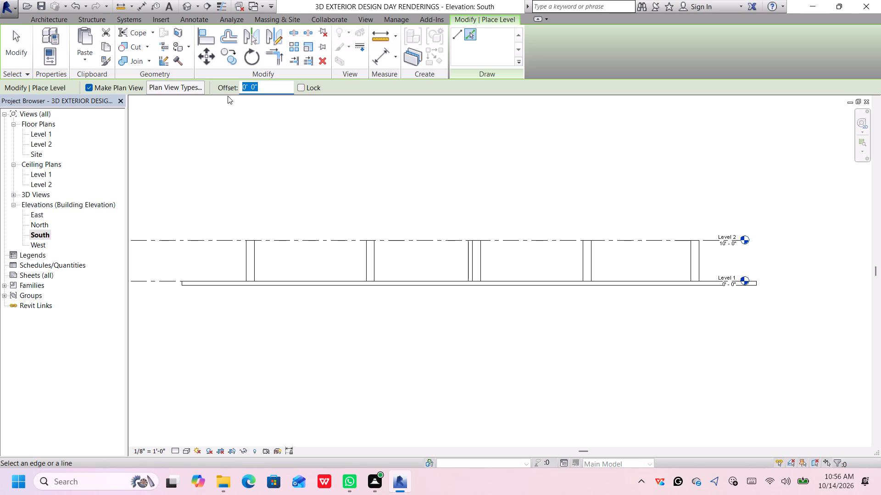
key("BackSpace")
key("1")
type("0'")
key("Return")
left_click(516, 242)
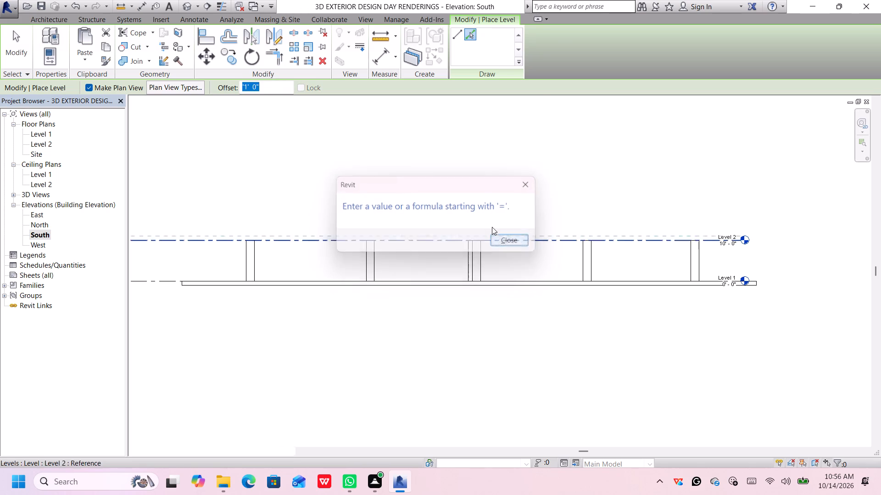
left_click_drag(270, 85, 220, 97)
key("BackSpace")
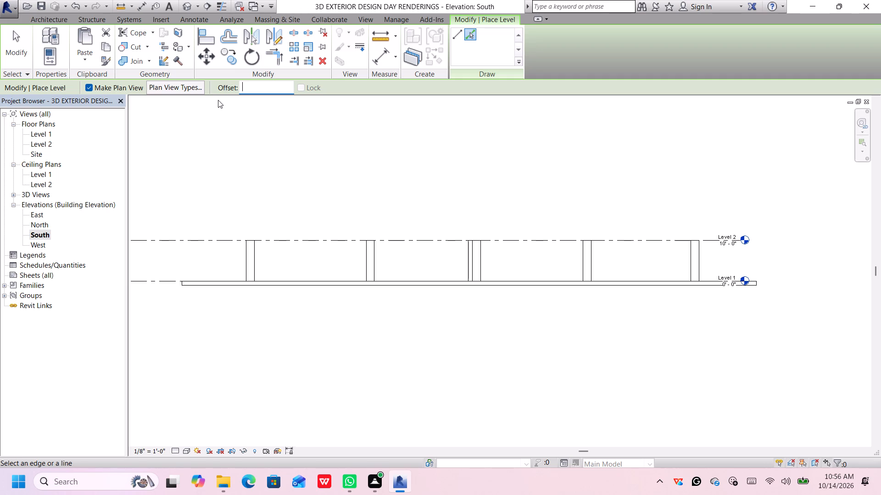
type("10")
left_click(302, 130)
left_click(474, 33)
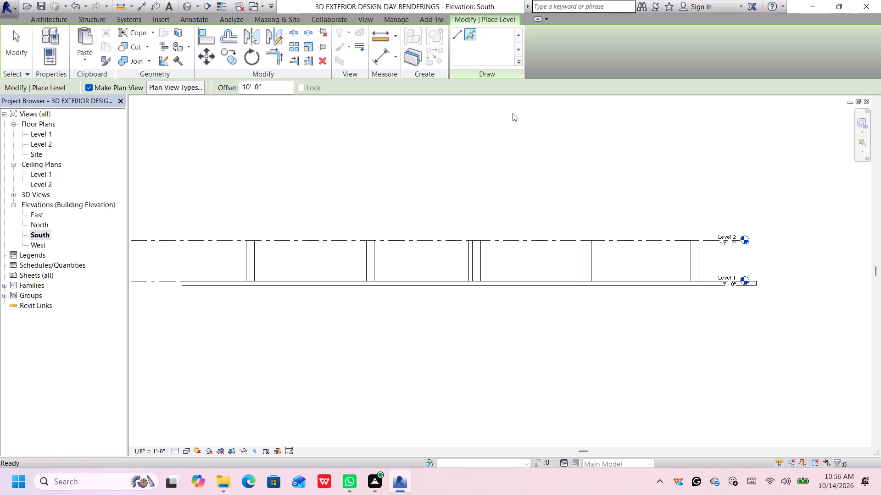
left_click(641, 240)
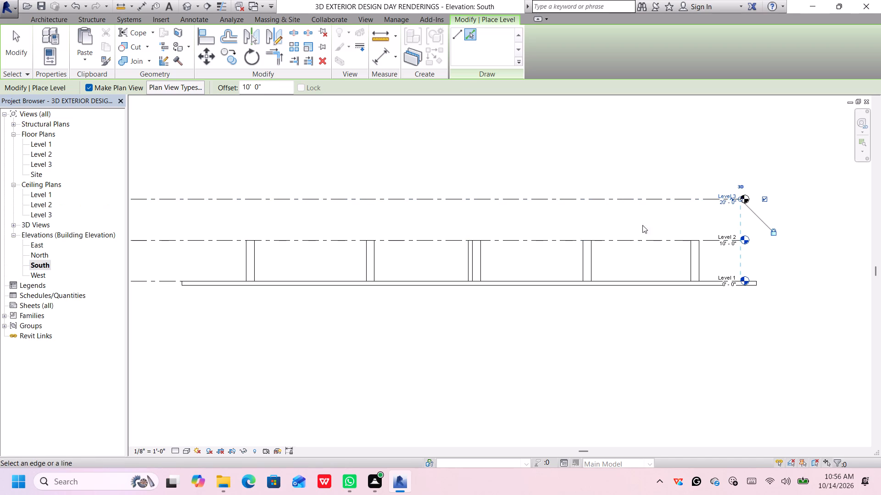
Add nine more levels at 10' intervals, from 30' up to 110', each offset from the level below it.
middle_click_drag(643, 213, 582, 275)
left_click(588, 259)
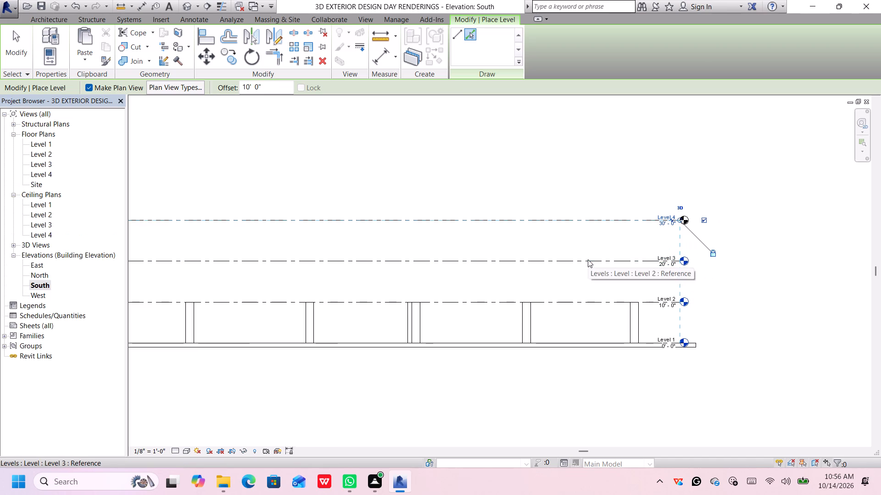
left_click(596, 219)
middle_click_drag(605, 208, 675, 311)
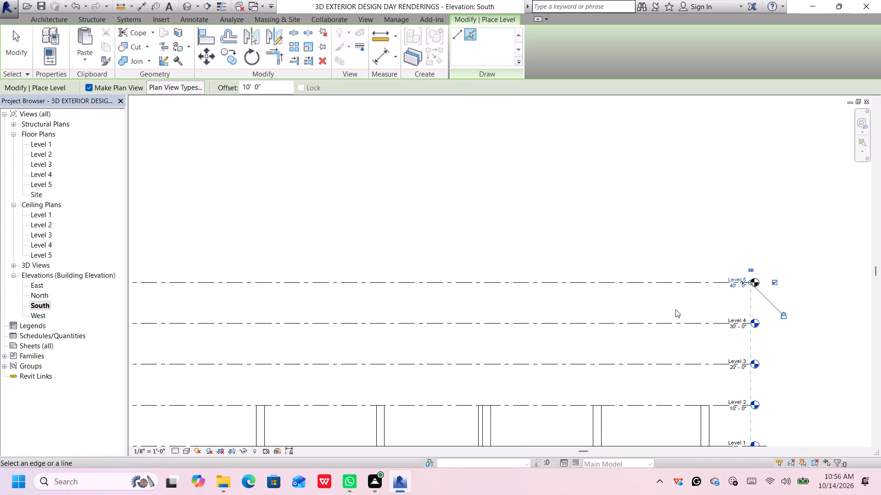
left_click(667, 281)
scroll(670, 269, "down", 2)
left_click(669, 248)
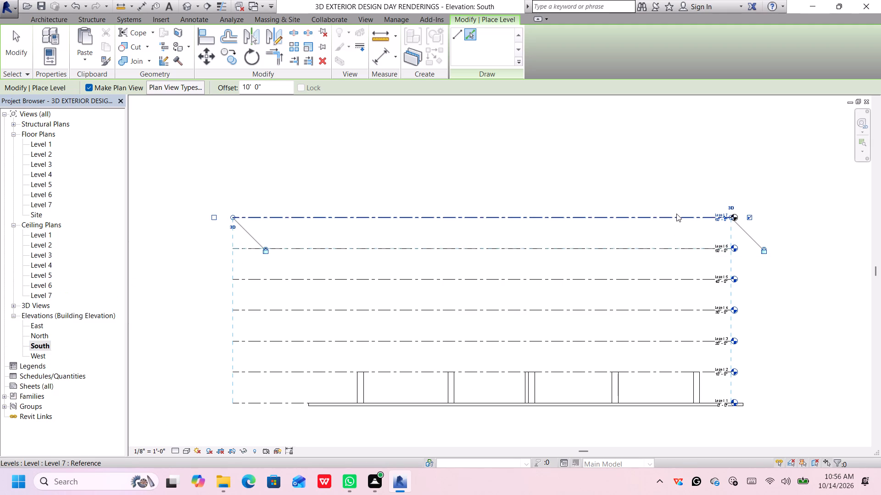
left_click(676, 214)
middle_click_drag(686, 201, 672, 305)
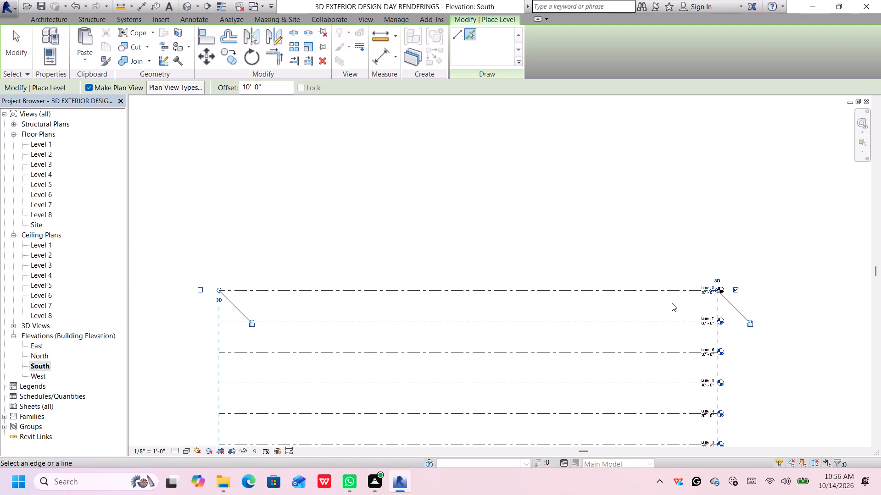
left_click(674, 287)
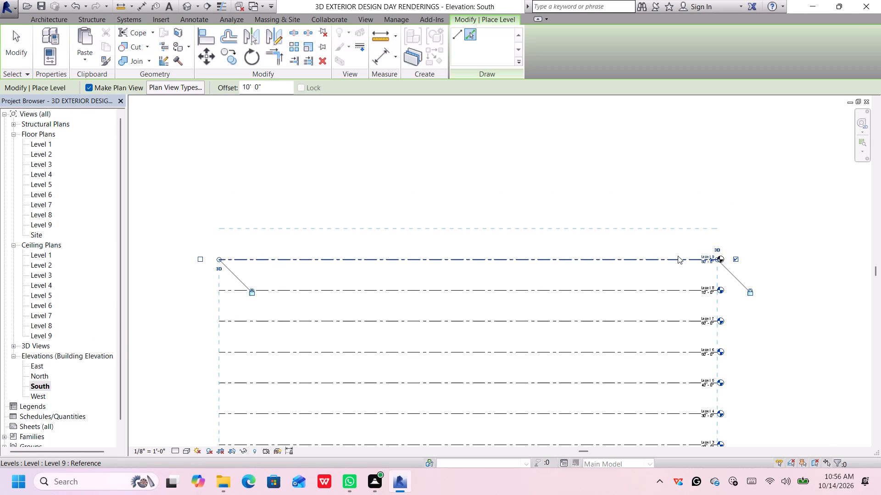
left_click(678, 256)
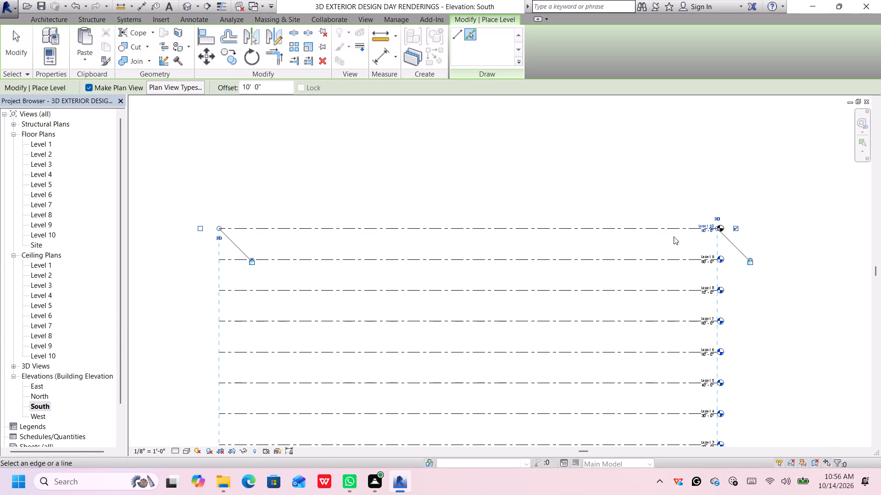
left_click(675, 226)
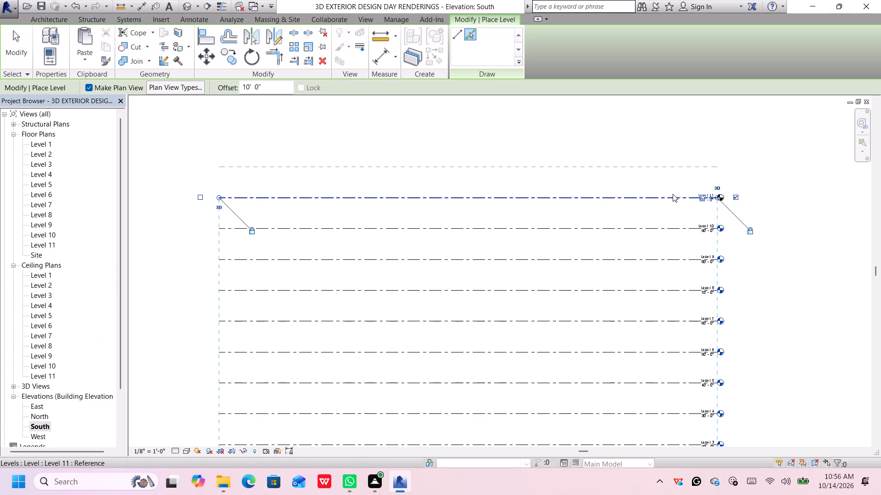
left_click(673, 194)
scroll(663, 220, "down", 4)
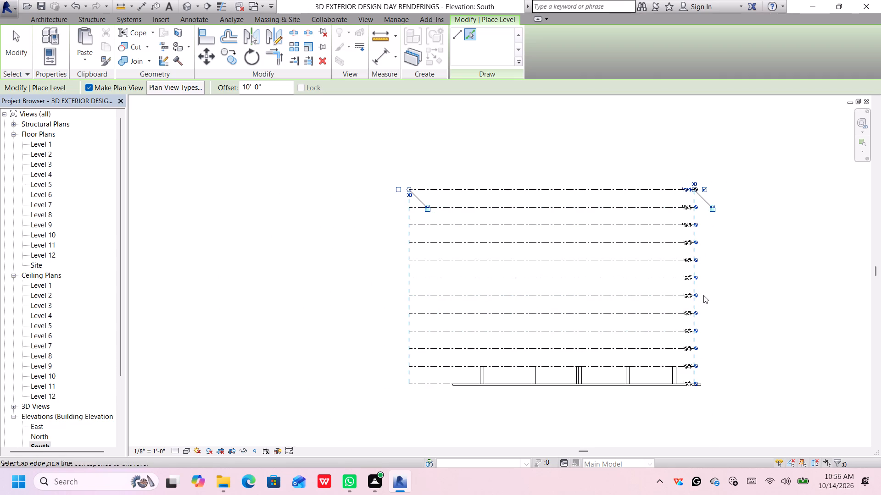
middle_click_drag(702, 294, 667, 292)
scroll(605, 187, "up", 2)
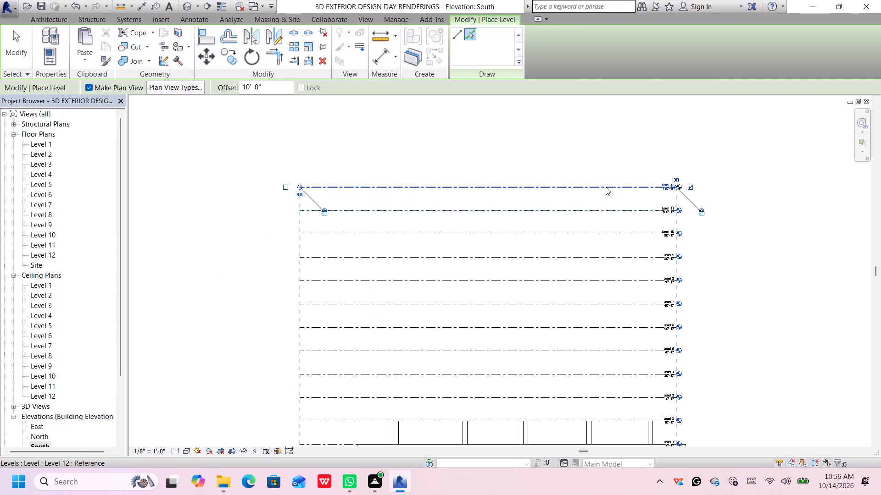
Add three more levels above Level 12, each offset 10' 0" from the level below it.
left_click(606, 187)
middle_click_drag(617, 174, 591, 235)
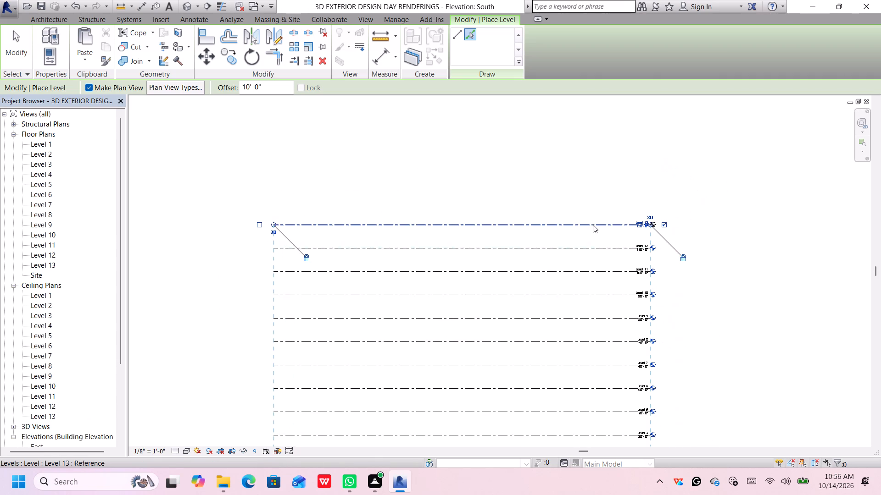
left_click(594, 223)
scroll(675, 313, "down", 2)
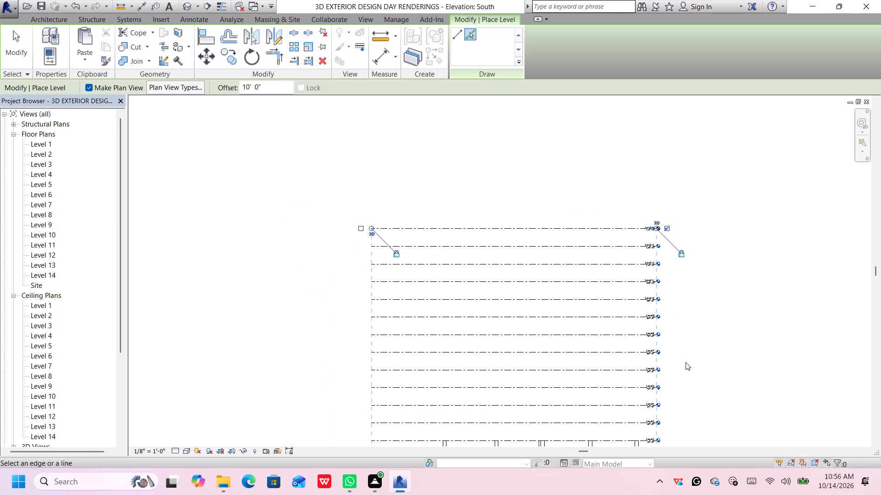
middle_click_drag(682, 356, 661, 385)
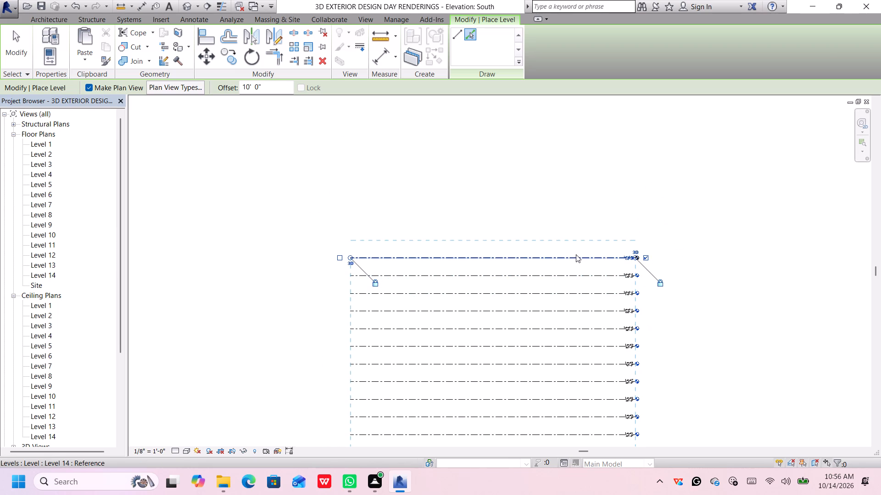
left_click(576, 255)
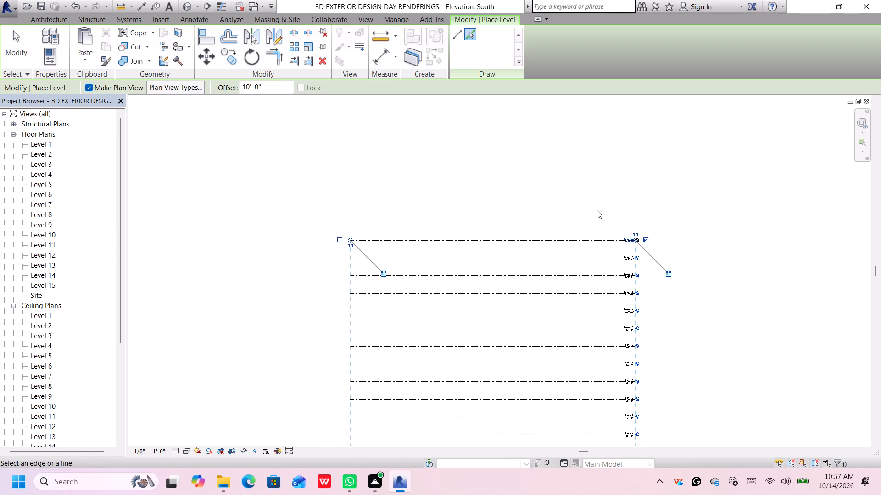
scroll(572, 215, "down", 1)
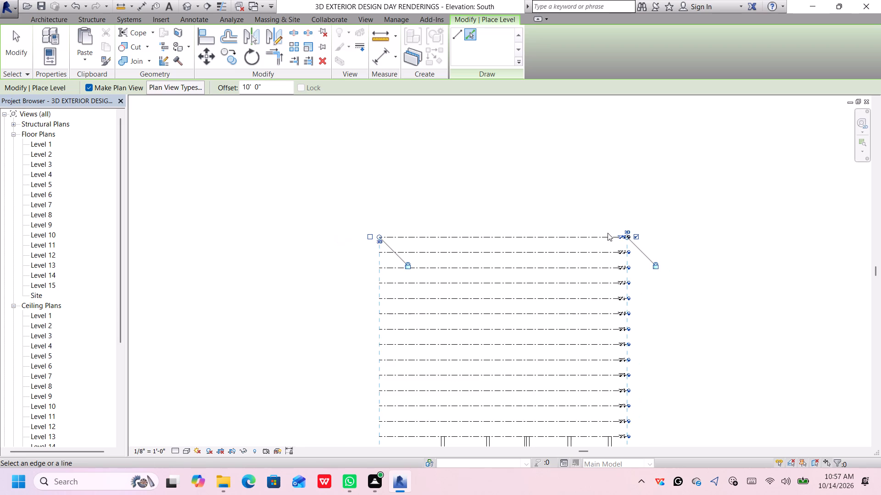
scroll(669, 340, "down", 1)
middle_click_drag(669, 365, 646, 280)
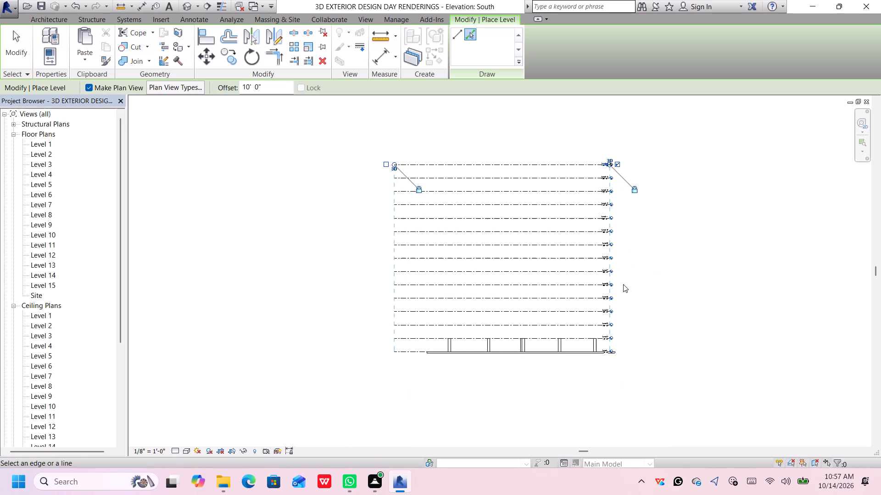
scroll(625, 281, "up", 1)
middle_click(628, 272)
key("Escape")
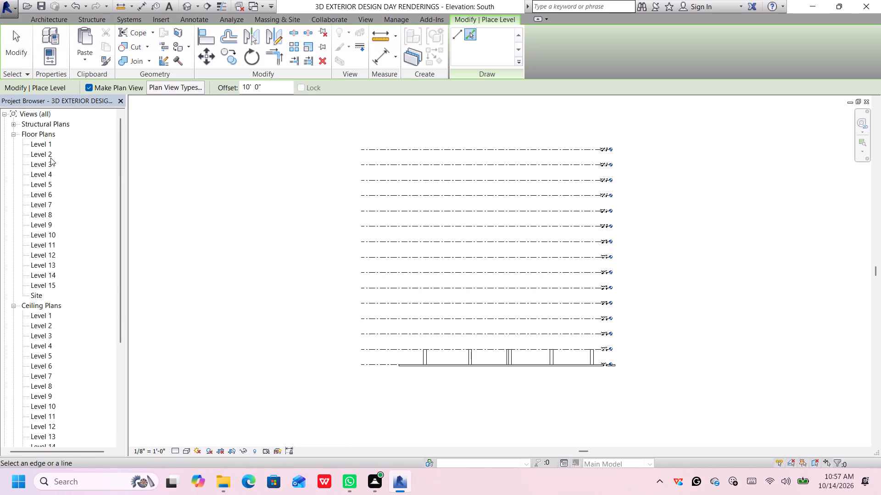
Examine the floor slab and its columns in the 3D view from low angles and different sides.
scroll(46, 142, "up", 1)
left_click(187, 8)
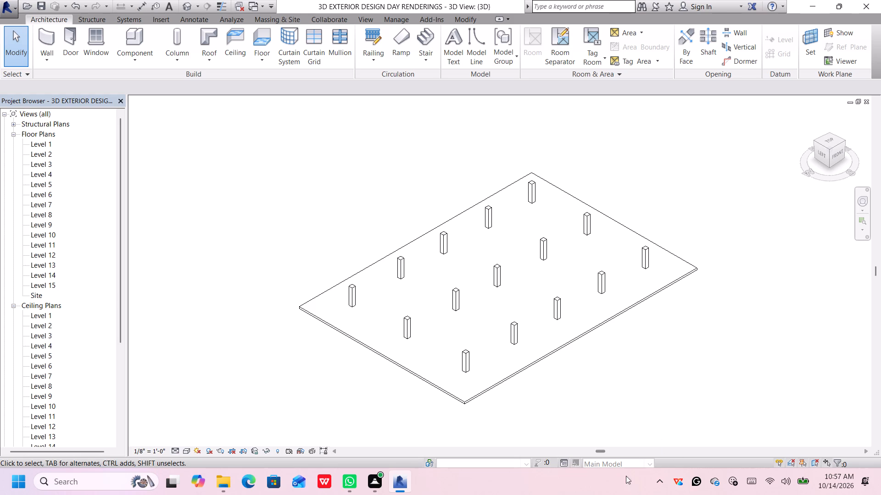
scroll(569, 355, "up", 1)
middle_click_drag(580, 377, 580, 269)
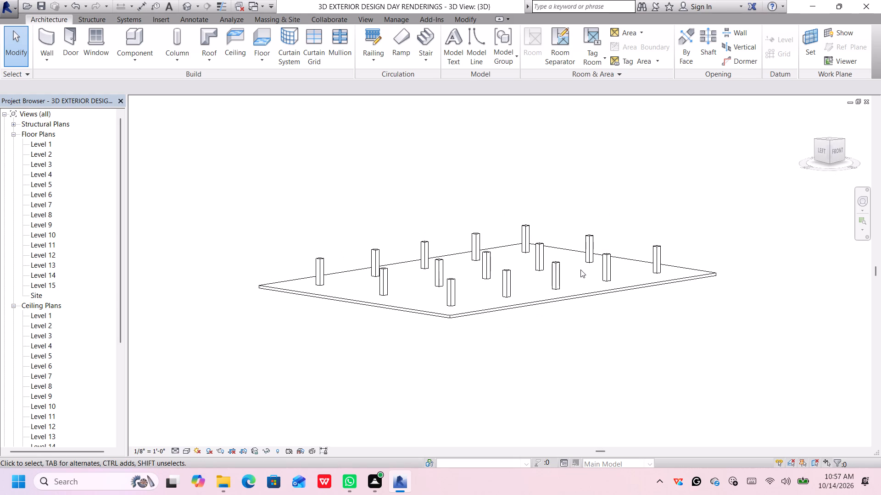
middle_click_drag(582, 275, 585, 348)
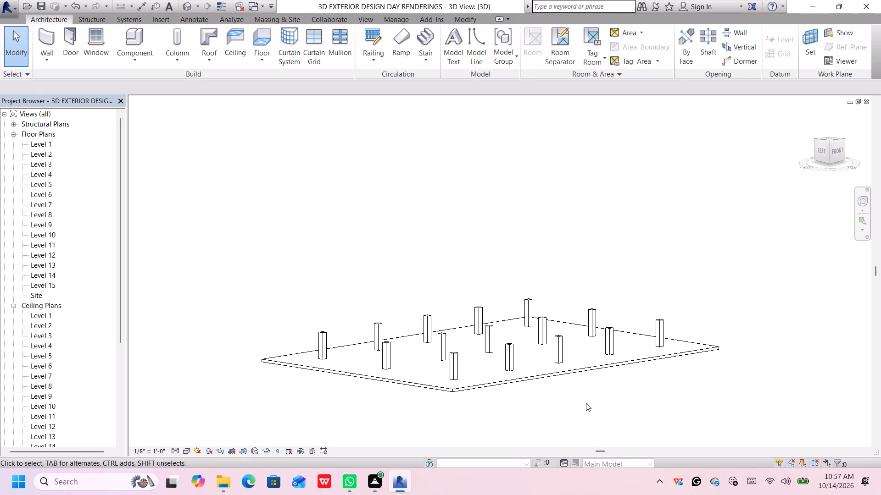
middle_click_drag(586, 402, 584, 399, "ctrl")
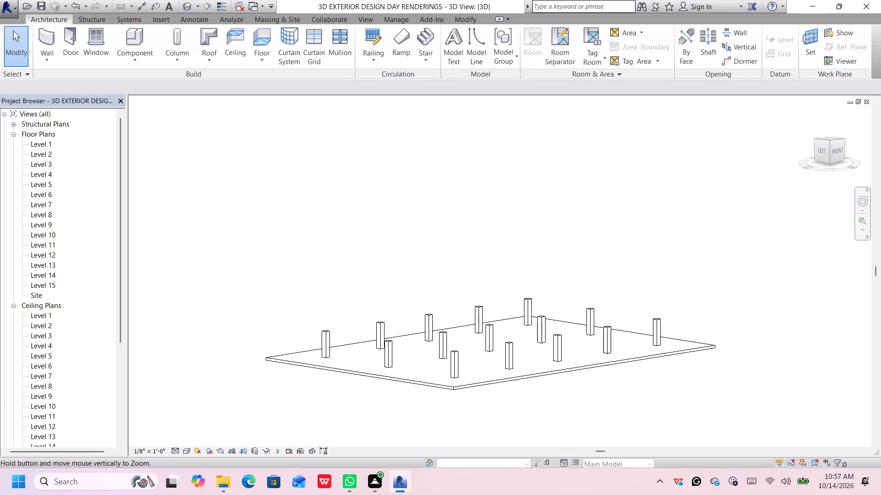
middle_click_drag(584, 399, 580, 345, "ctrl")
middle_click(580, 348, "shift")
scroll(580, 348, "up", 2, "shift")
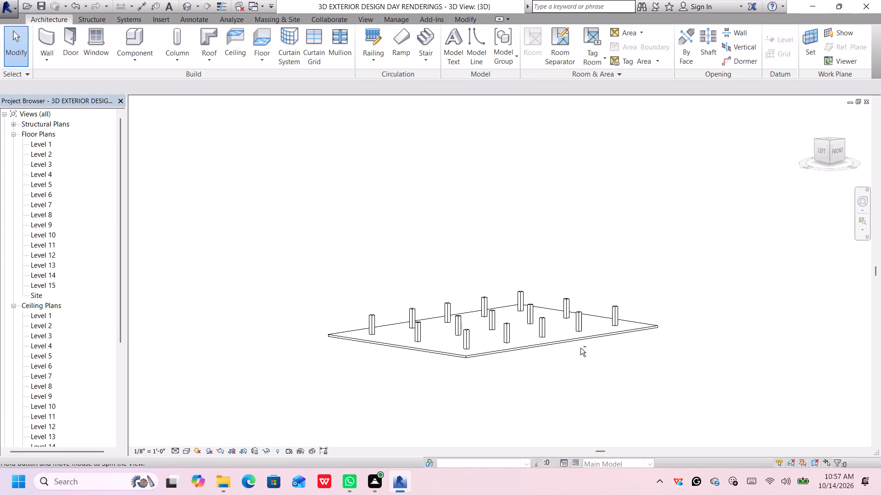
scroll(580, 348, "up", 2, "shift")
scroll(569, 360, "up", 3)
middle_click_drag(563, 357, 586, 374)
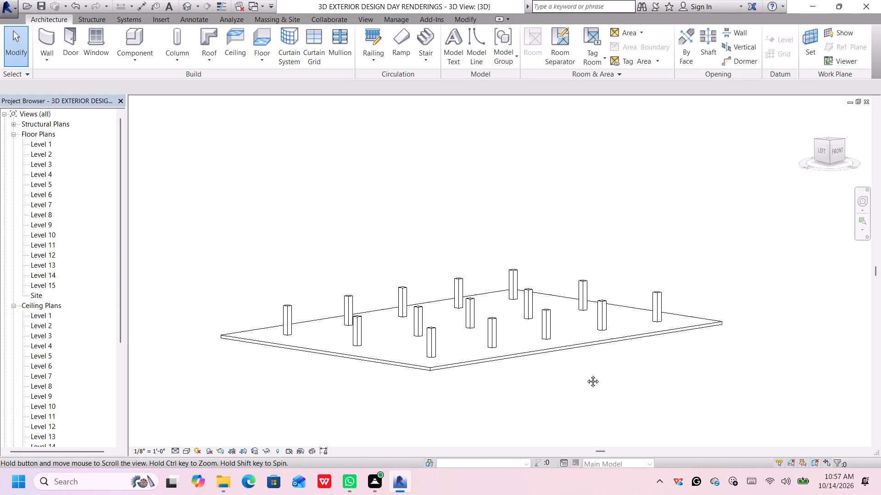
middle_click_drag(586, 374, 592, 350)
middle_click_drag(583, 365, 591, 390, "shift")
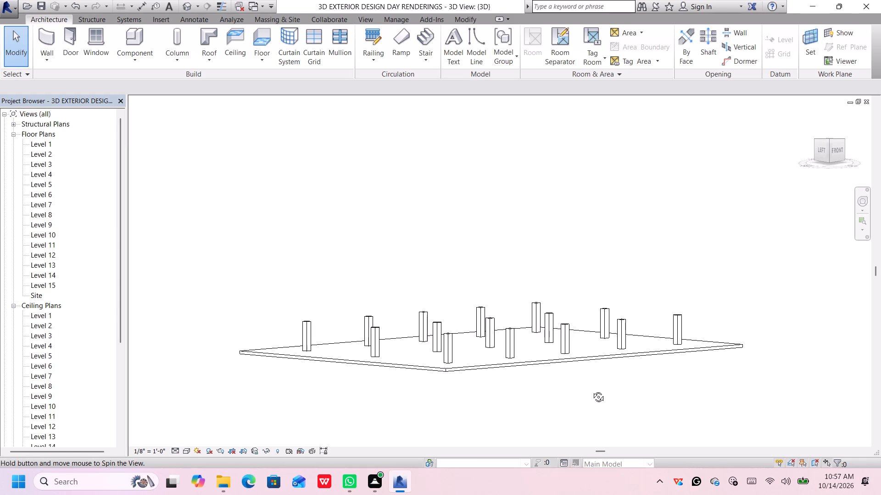
middle_click_drag(591, 390, 582, 385, "shift")
scroll(547, 324, "up", 3)
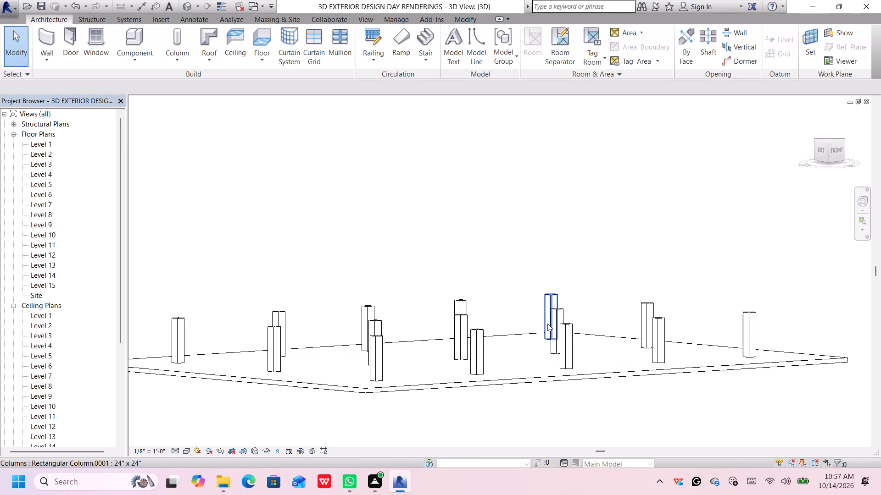
scroll(547, 325, "down", 5)
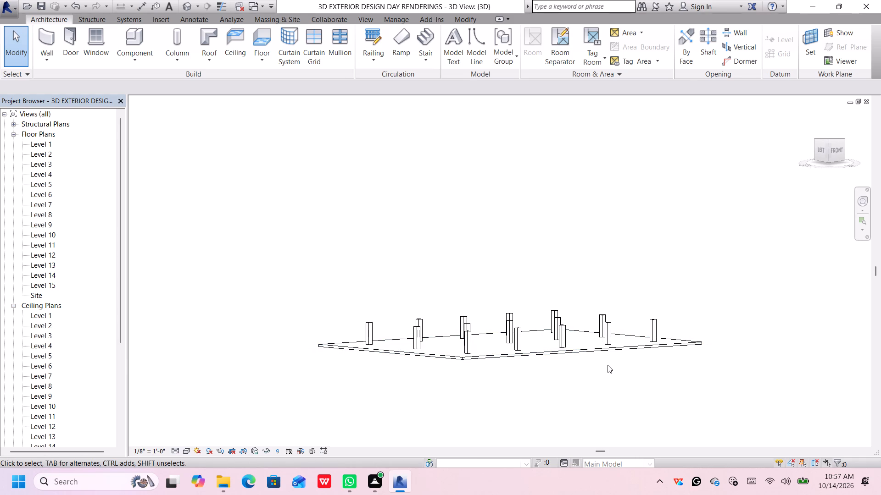
middle_click_drag(595, 366, 595, 369, "shift")
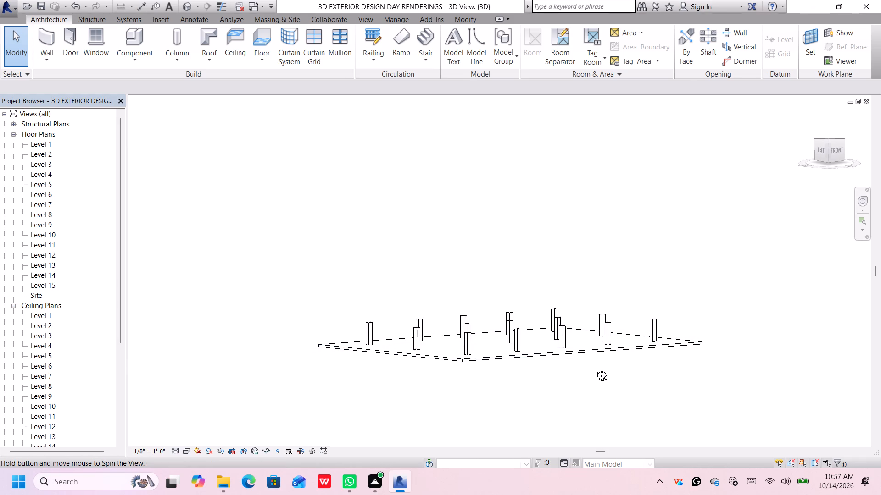
middle_click_drag(595, 369, 391, 363, "shift")
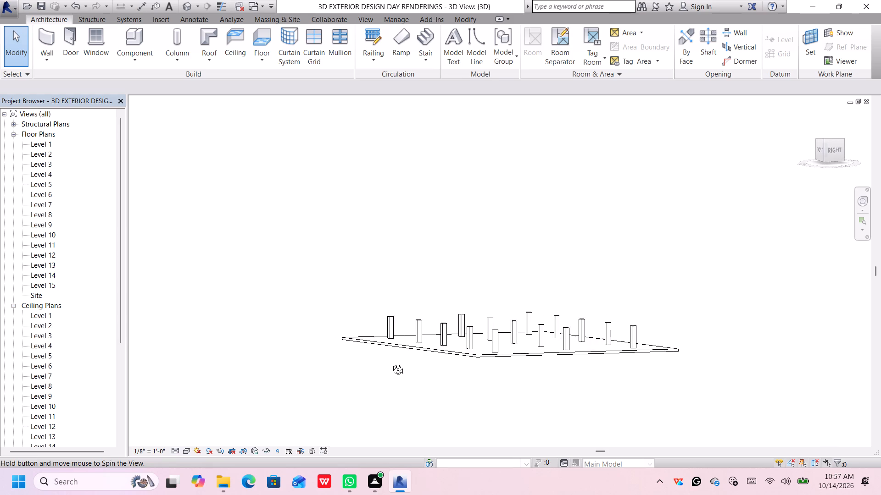
middle_click_drag(391, 363, 597, 372, "shift")
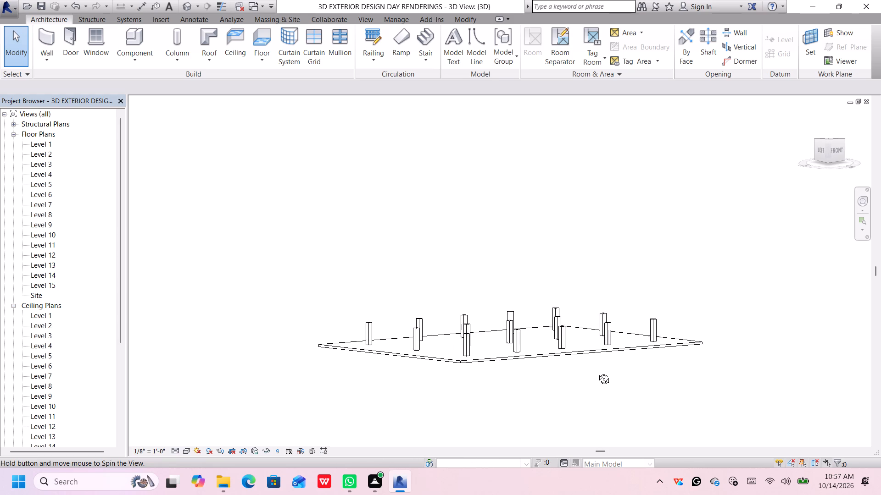
middle_click_drag(597, 372, 598, 372, "shift")
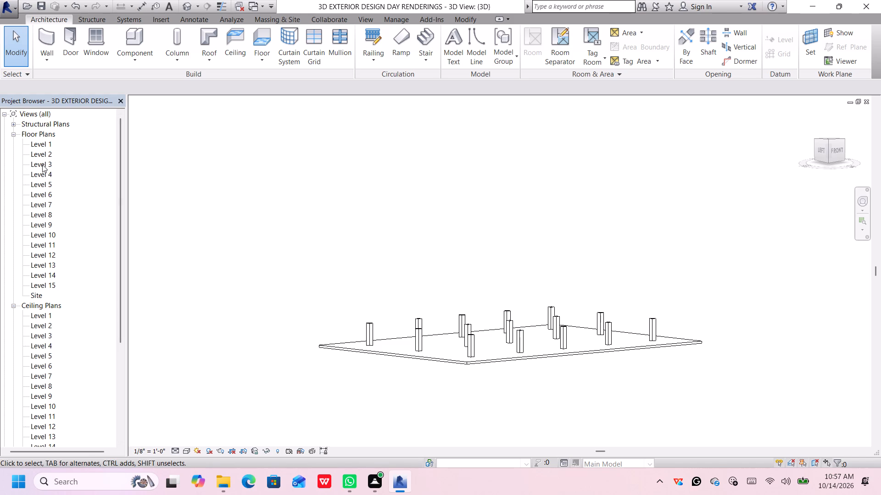
On the Level 2 floor plan, sketch a rectangular floor boundary about 120' by 80' enclosing all the columns.
double_click(45, 153)
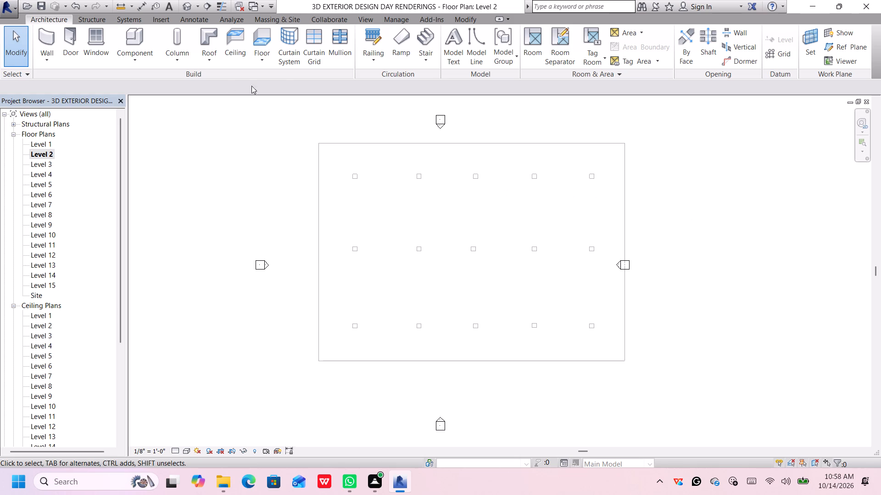
left_click(261, 43)
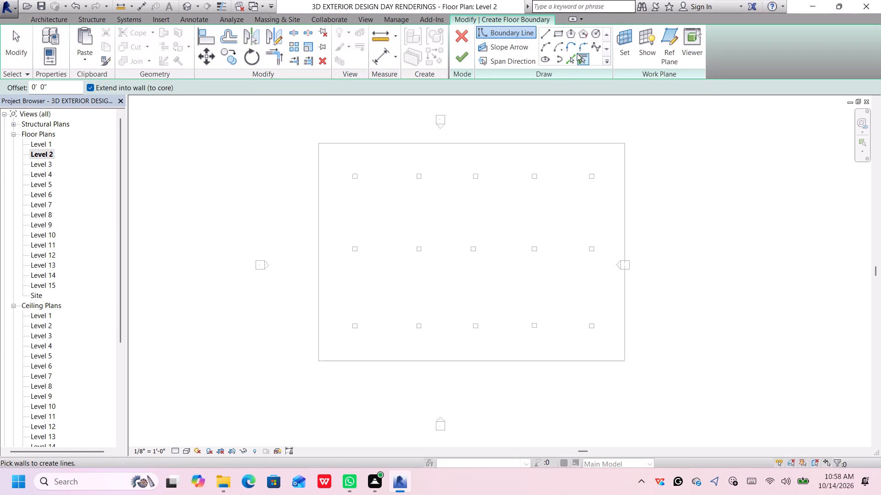
left_click(558, 31)
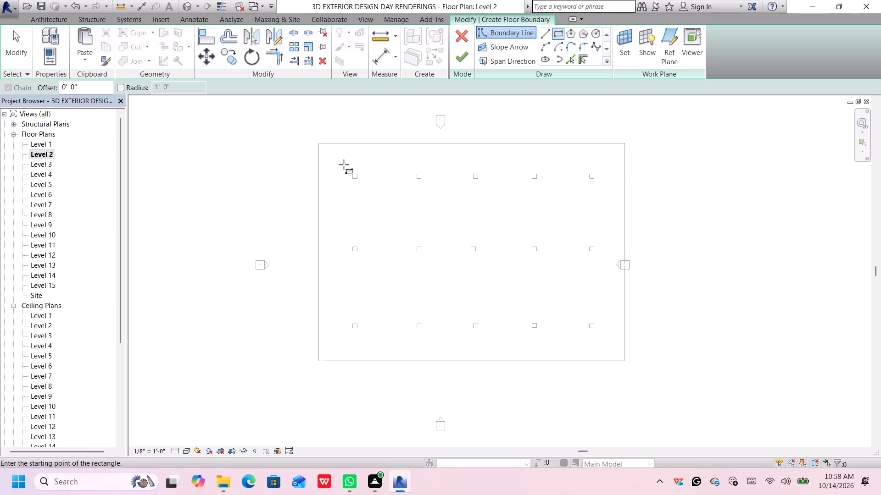
left_click(344, 165)
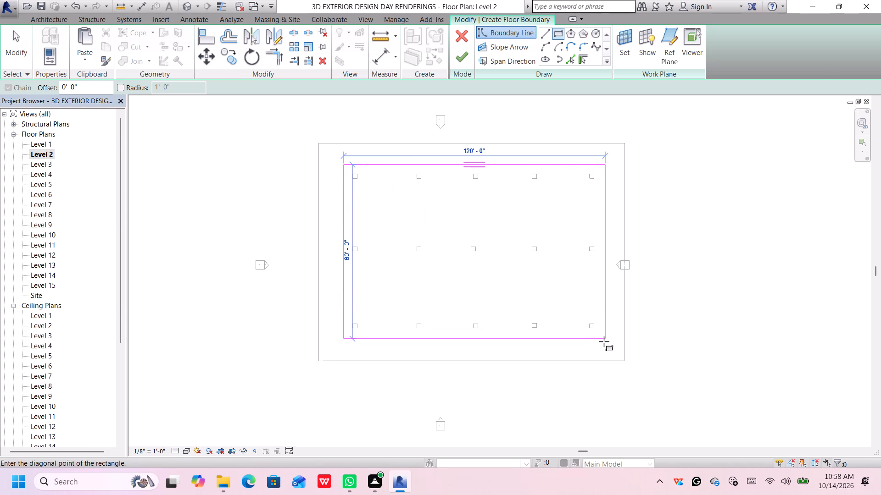
left_click(604, 341)
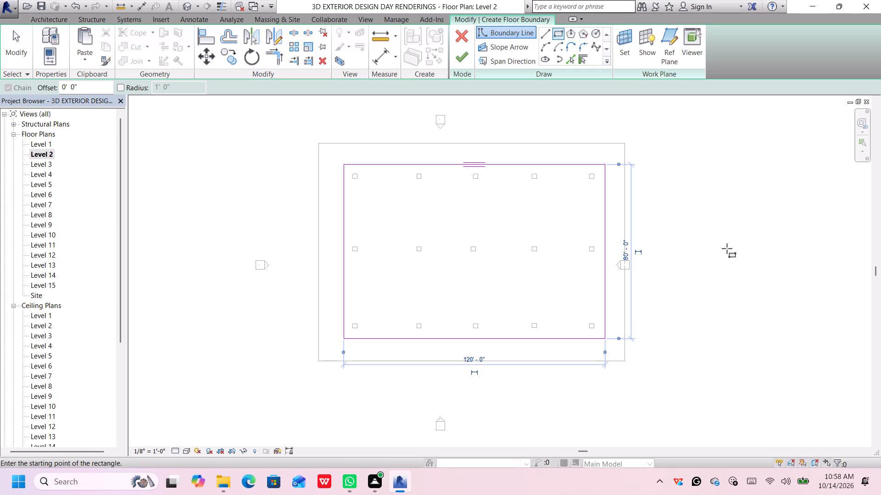
Set the new floor's height offset from Level 2 to 1' 0" and finish the floor sketch.
right_click(727, 250)
left_click(776, 416)
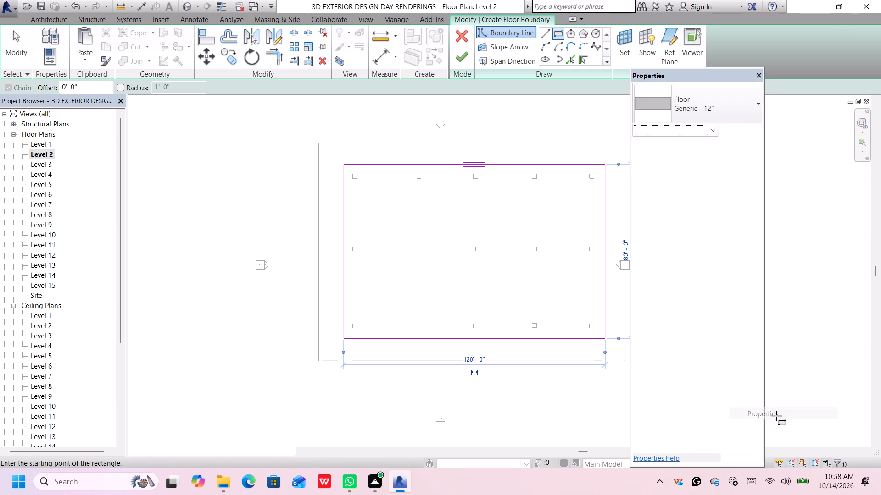
left_click(732, 166)
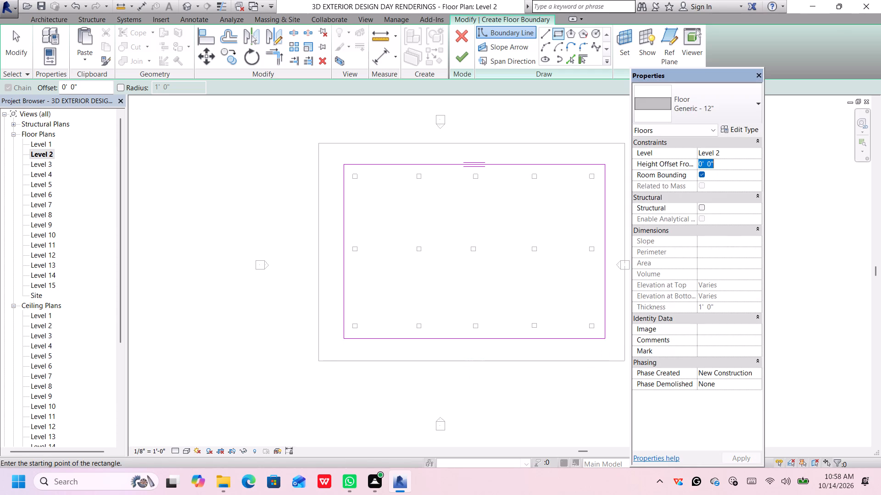
key("BackSpace")
type("1'")
key("Return")
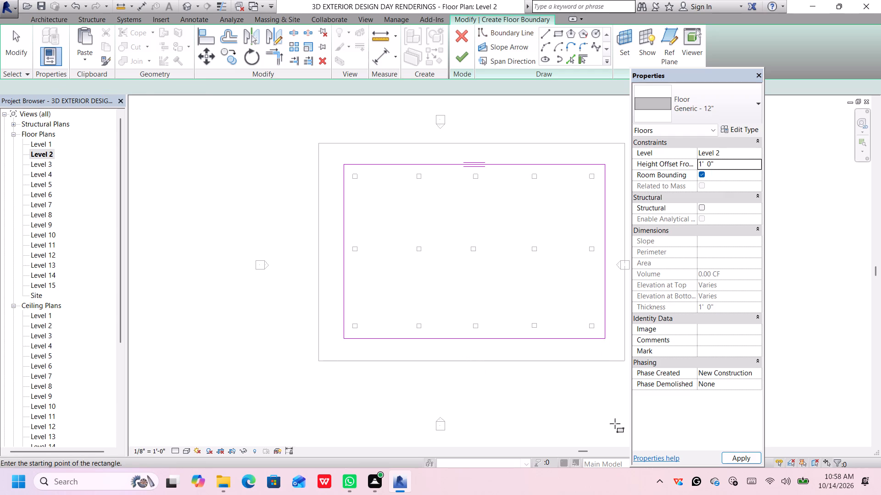
left_click(752, 458)
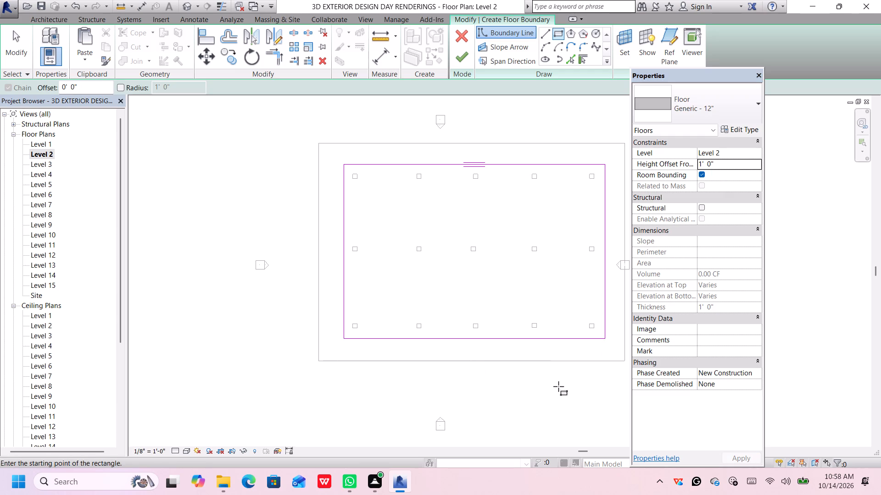
middle_click_drag(559, 386, 479, 368)
left_click(464, 61)
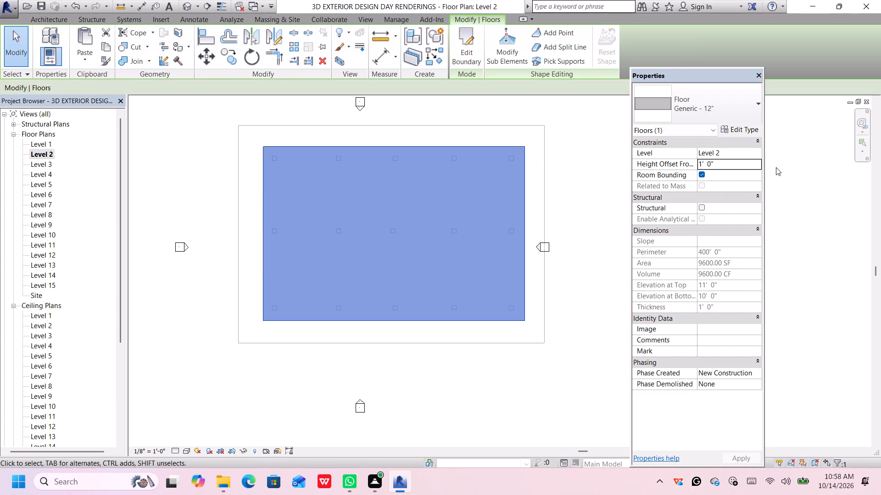
Inspect the new Level 2 floor above the columns in the 3D view.
scroll(776, 167, "down", 2)
scroll(645, 144, "up", 2)
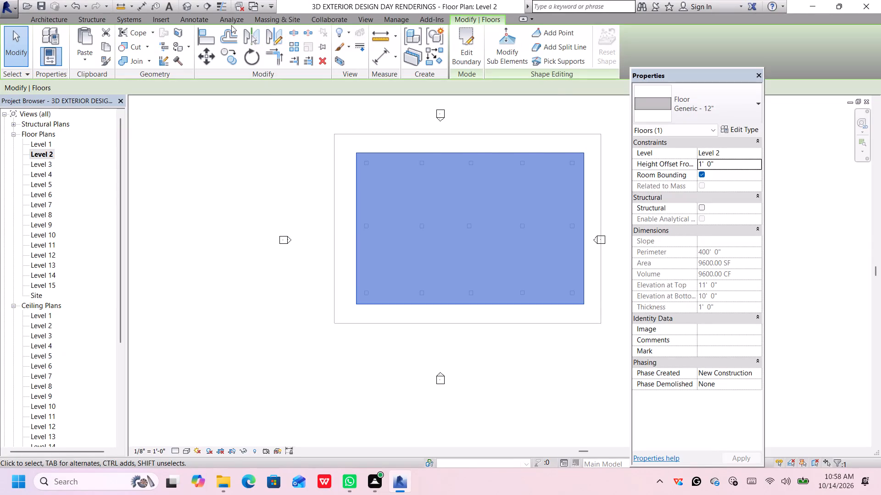
left_click(184, 5)
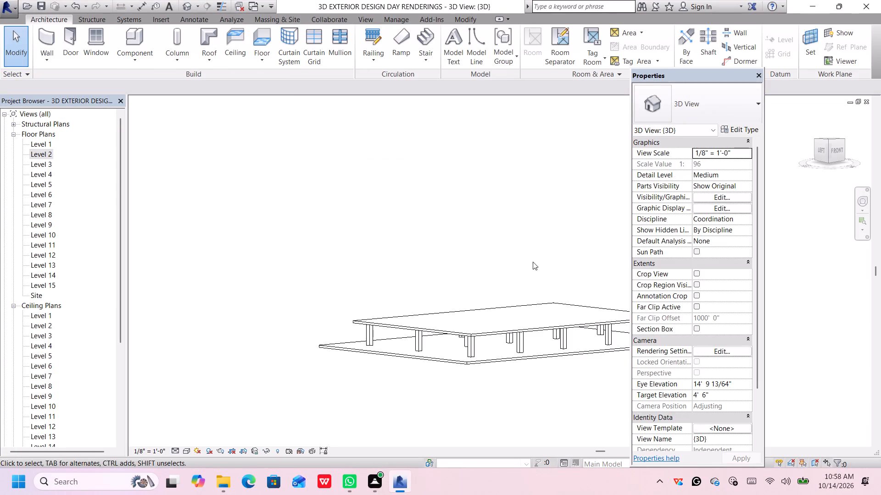
middle_click_drag(524, 381, 461, 360)
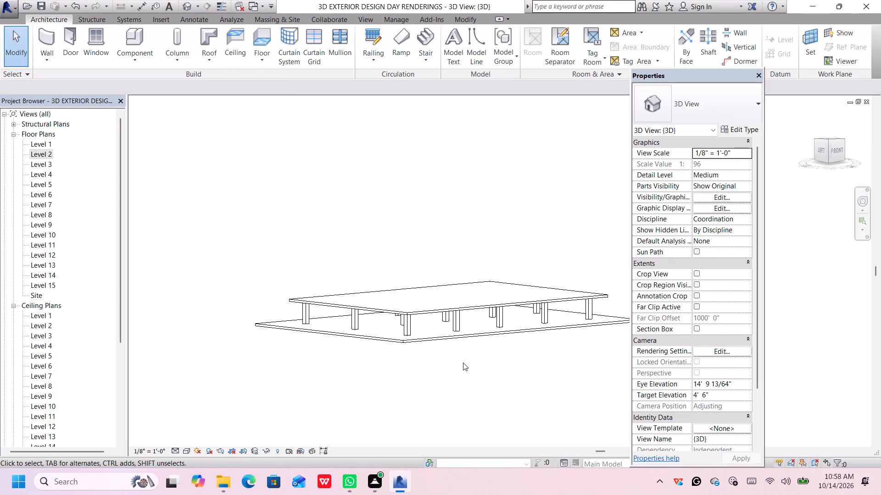
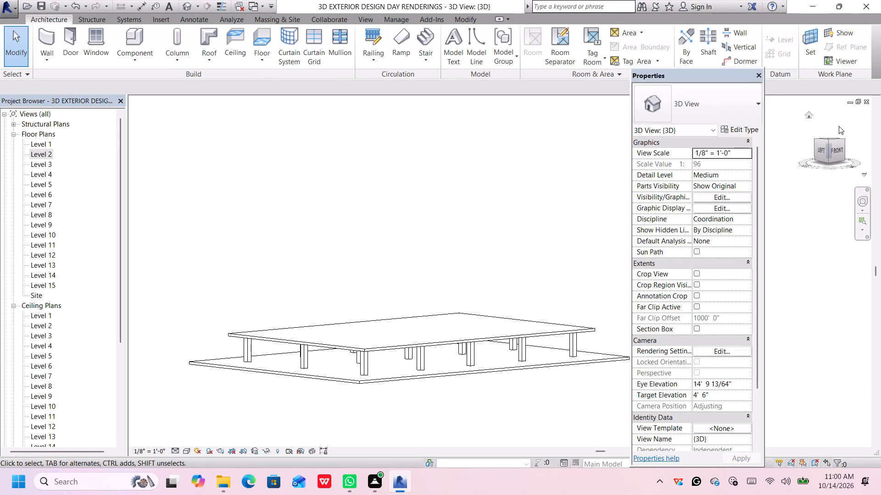
Open the Level 2 floor plan.
double_click(43, 152)
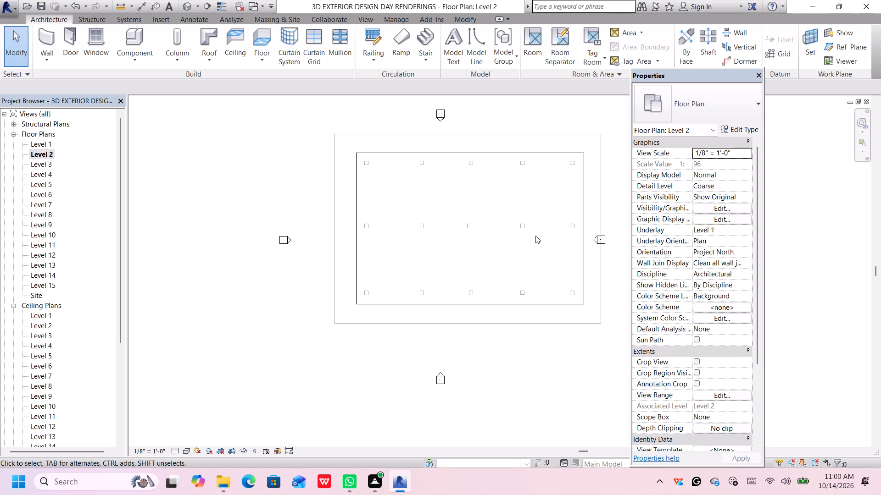
middle_click_drag(473, 207, 431, 219)
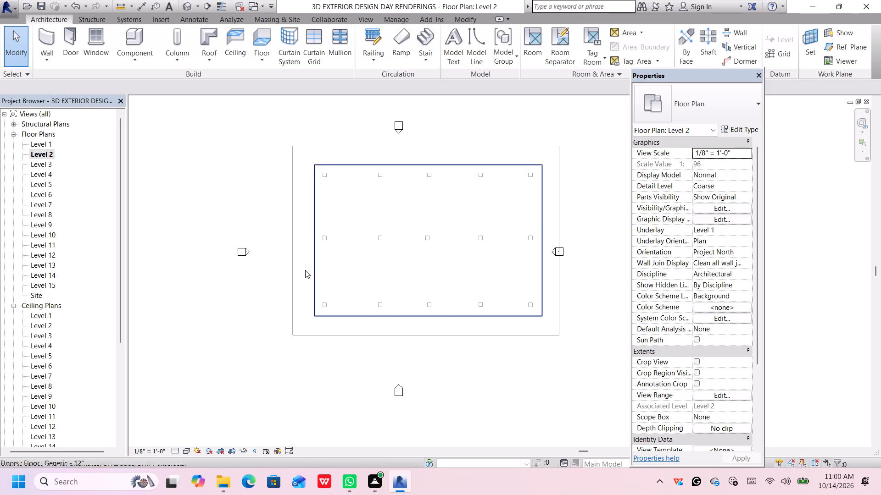
middle_click_drag(317, 256, 318, 268)
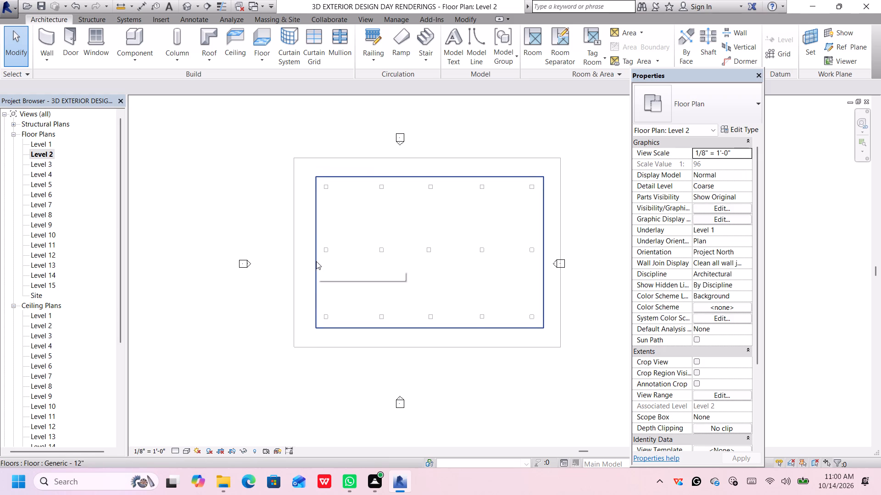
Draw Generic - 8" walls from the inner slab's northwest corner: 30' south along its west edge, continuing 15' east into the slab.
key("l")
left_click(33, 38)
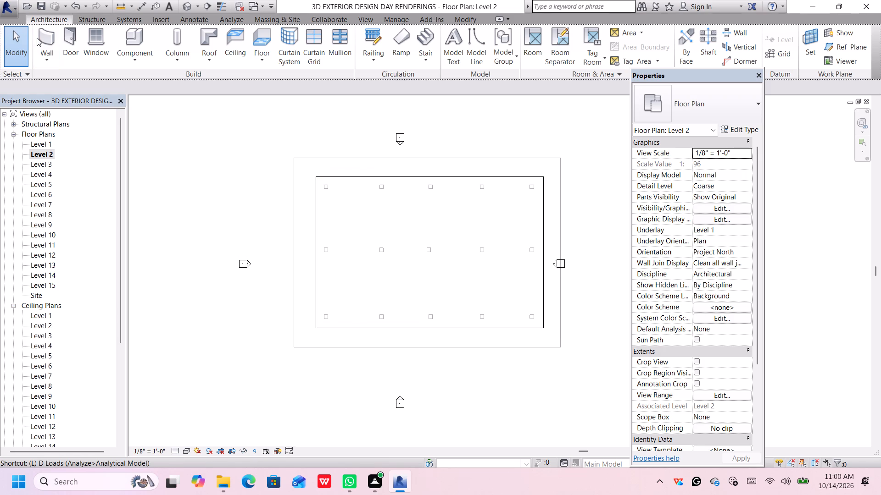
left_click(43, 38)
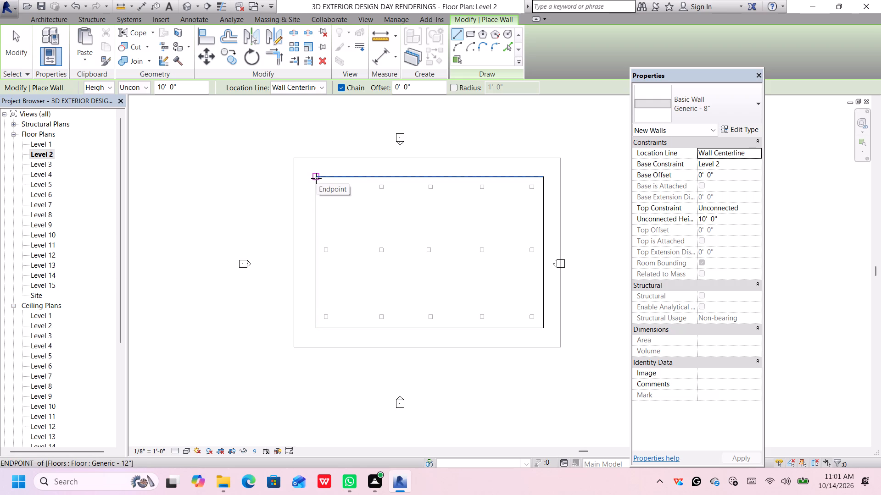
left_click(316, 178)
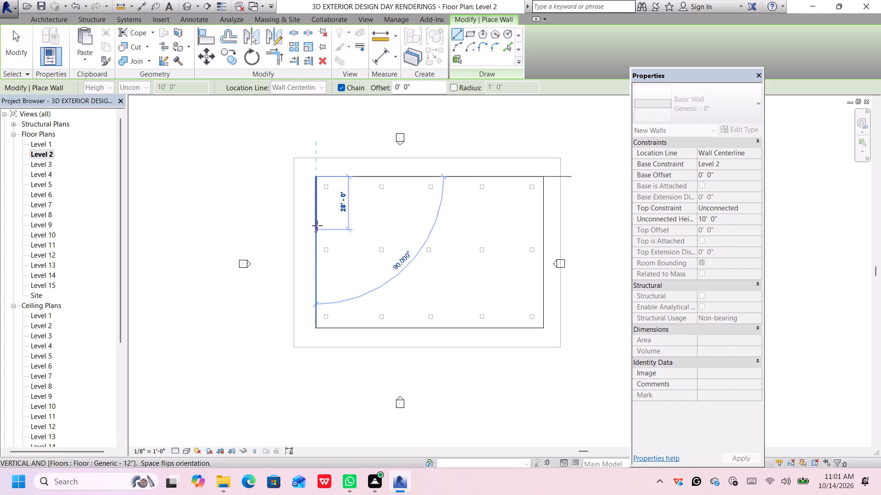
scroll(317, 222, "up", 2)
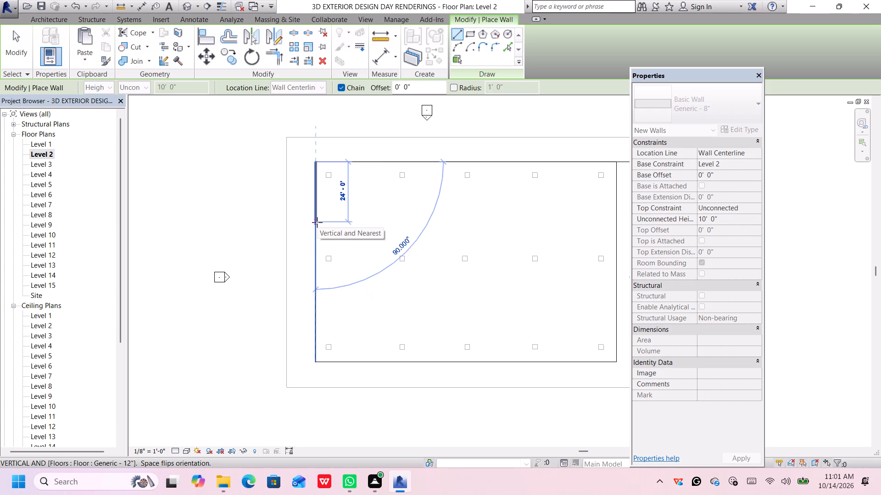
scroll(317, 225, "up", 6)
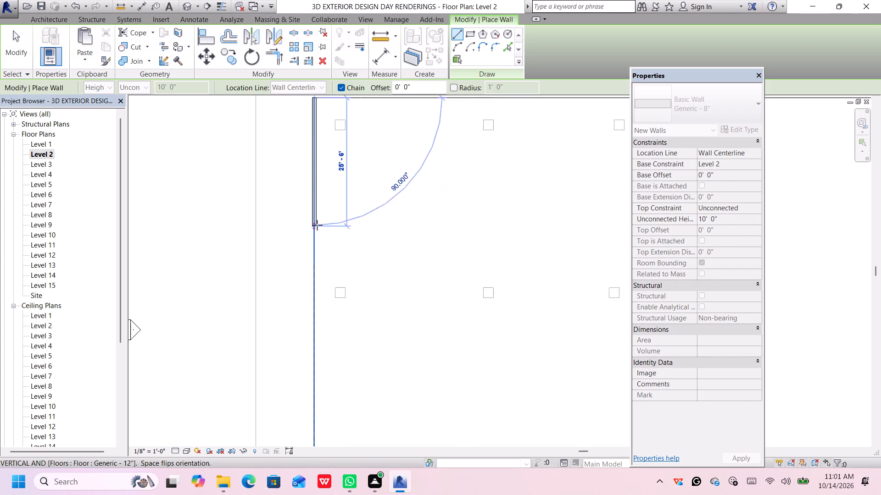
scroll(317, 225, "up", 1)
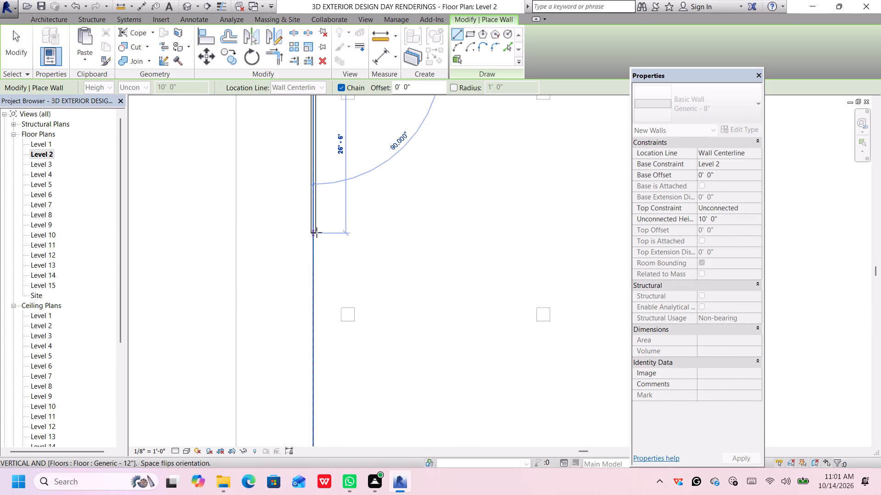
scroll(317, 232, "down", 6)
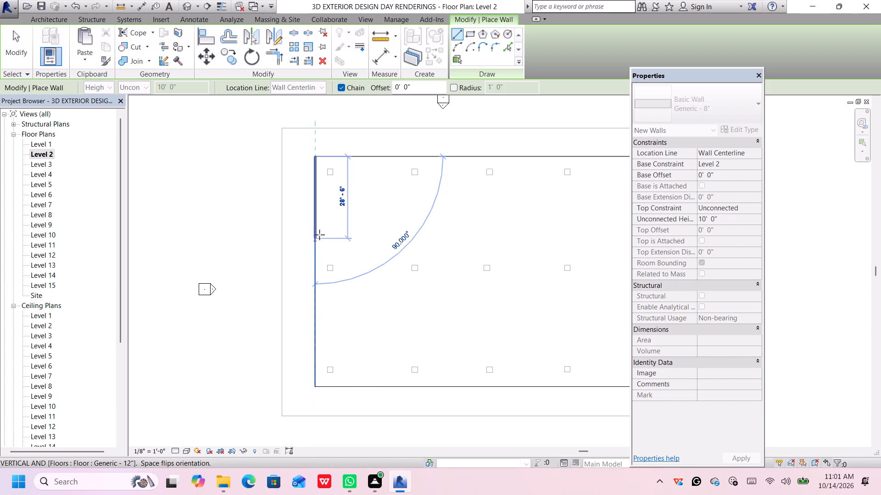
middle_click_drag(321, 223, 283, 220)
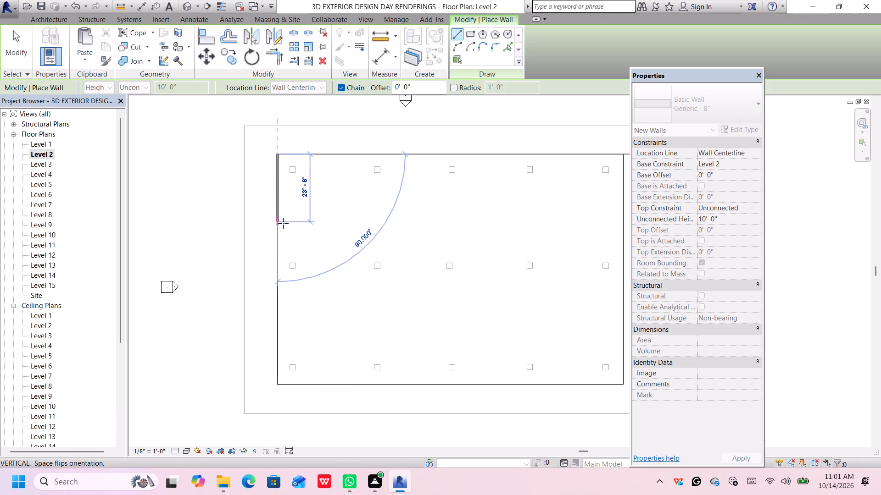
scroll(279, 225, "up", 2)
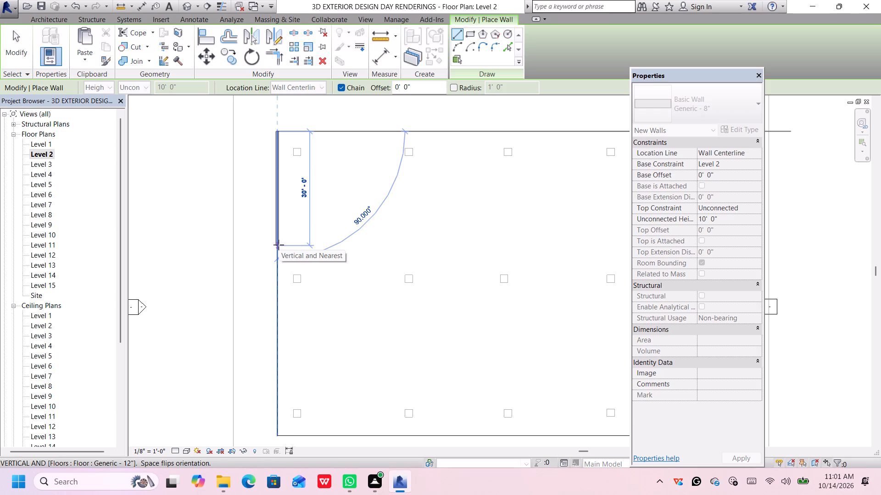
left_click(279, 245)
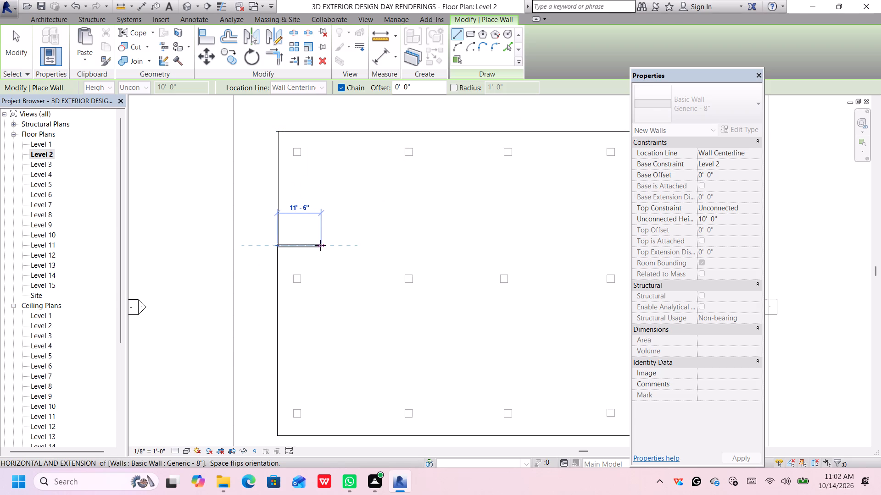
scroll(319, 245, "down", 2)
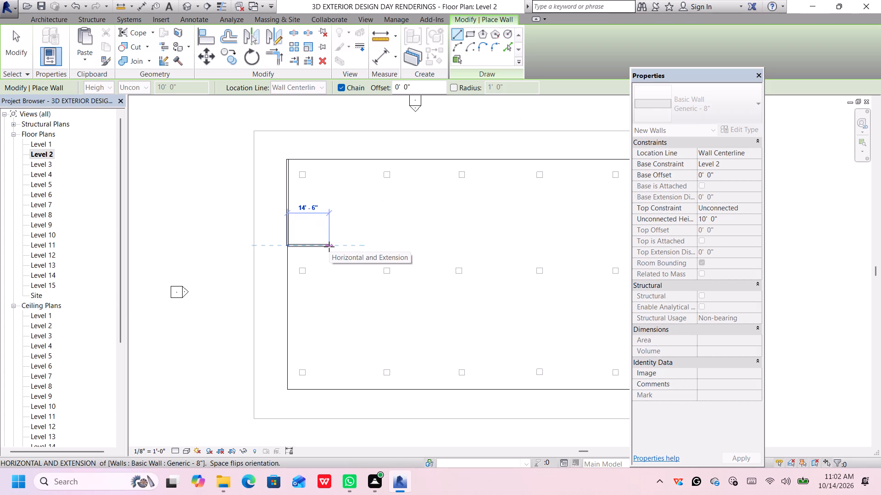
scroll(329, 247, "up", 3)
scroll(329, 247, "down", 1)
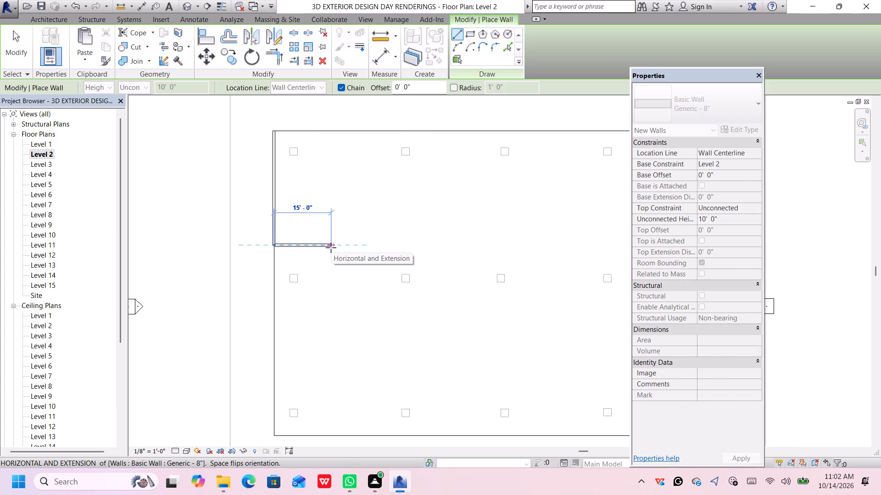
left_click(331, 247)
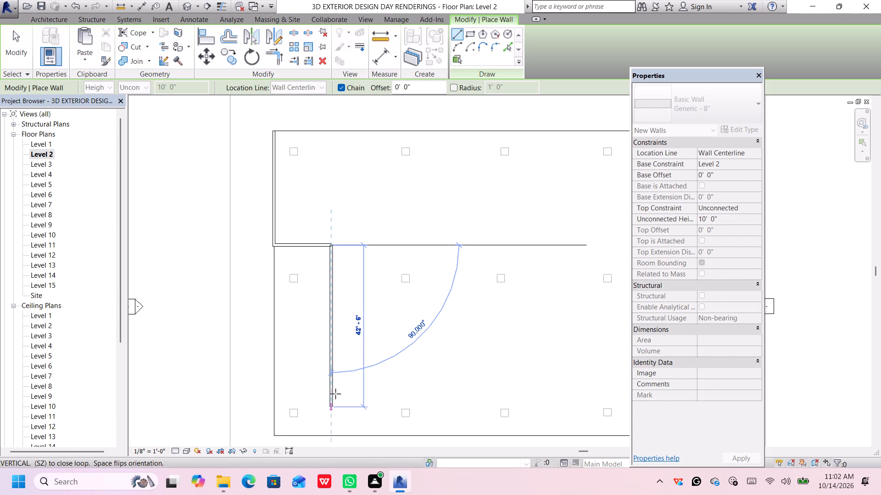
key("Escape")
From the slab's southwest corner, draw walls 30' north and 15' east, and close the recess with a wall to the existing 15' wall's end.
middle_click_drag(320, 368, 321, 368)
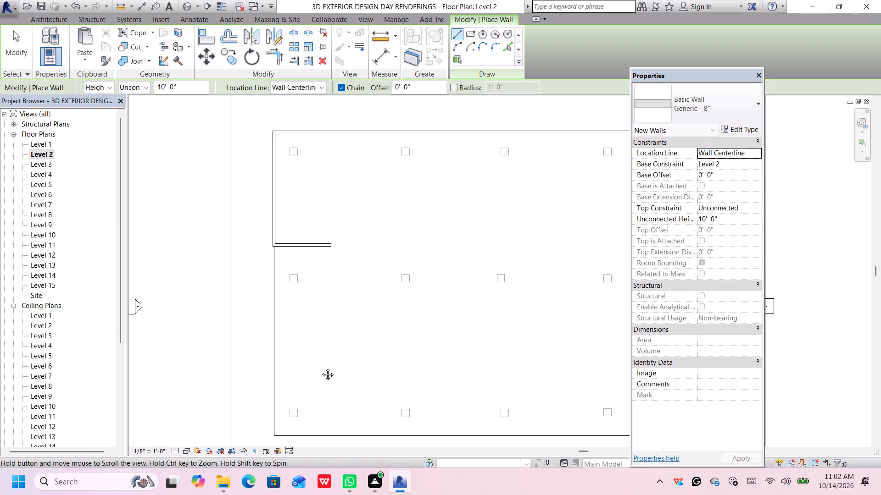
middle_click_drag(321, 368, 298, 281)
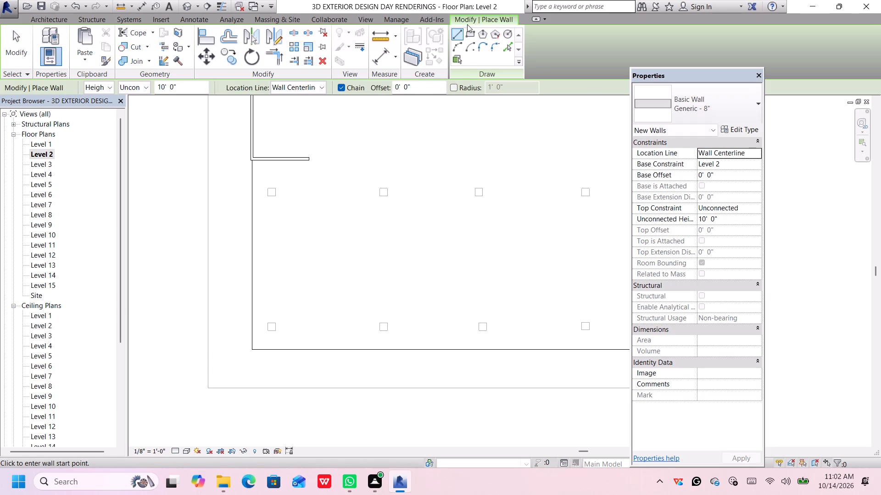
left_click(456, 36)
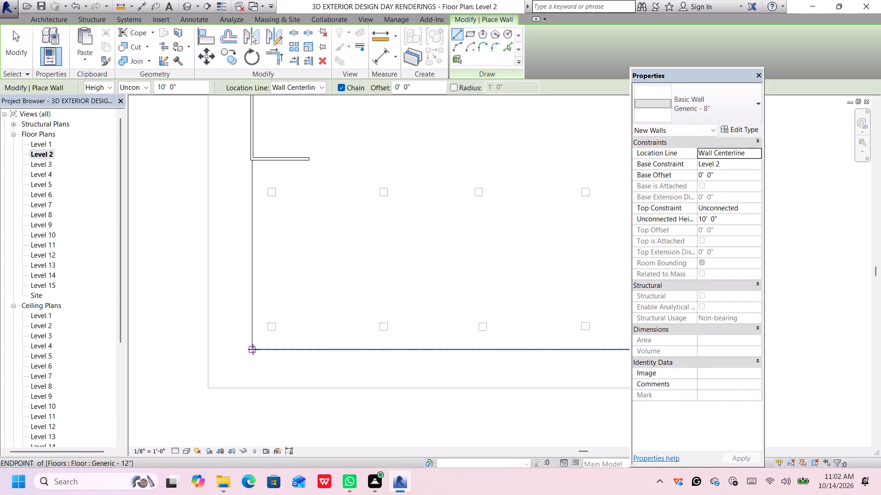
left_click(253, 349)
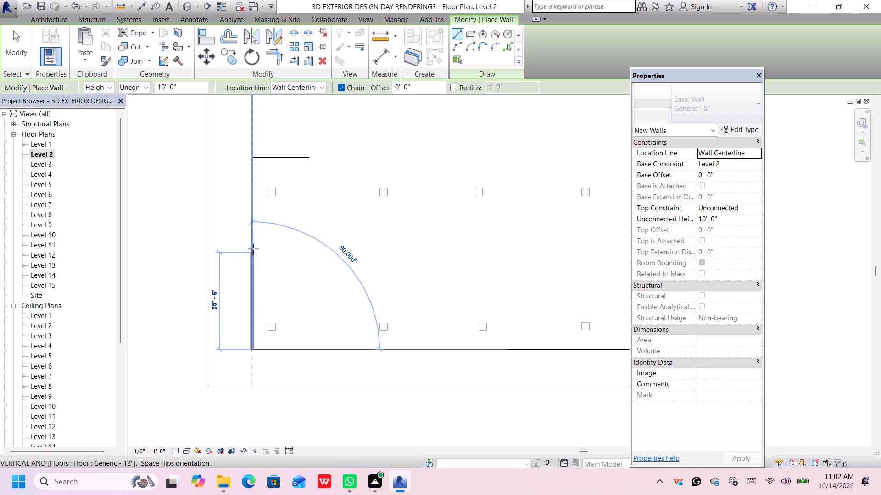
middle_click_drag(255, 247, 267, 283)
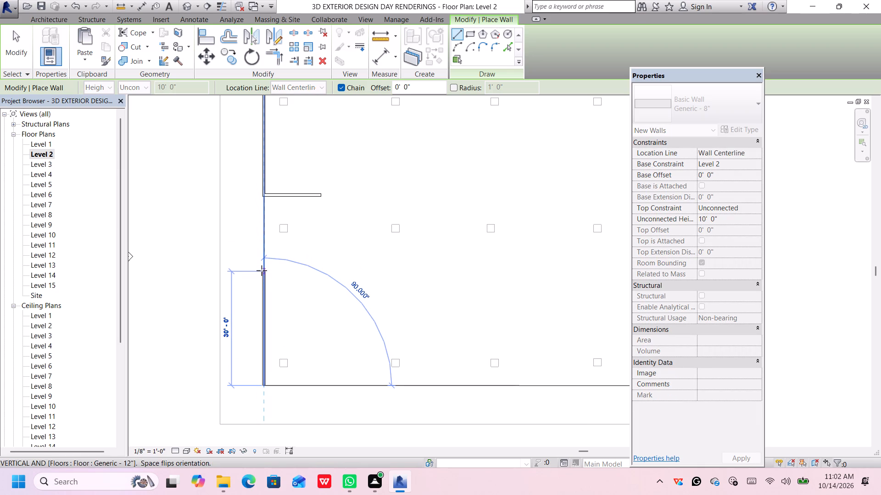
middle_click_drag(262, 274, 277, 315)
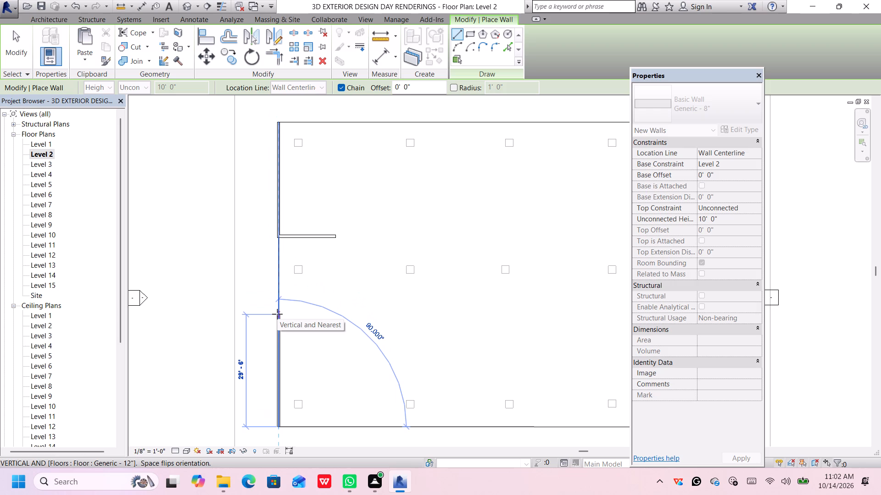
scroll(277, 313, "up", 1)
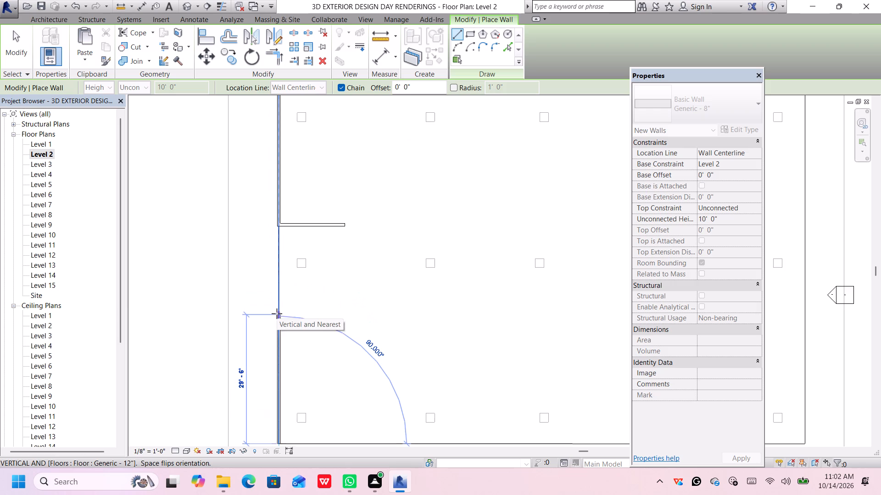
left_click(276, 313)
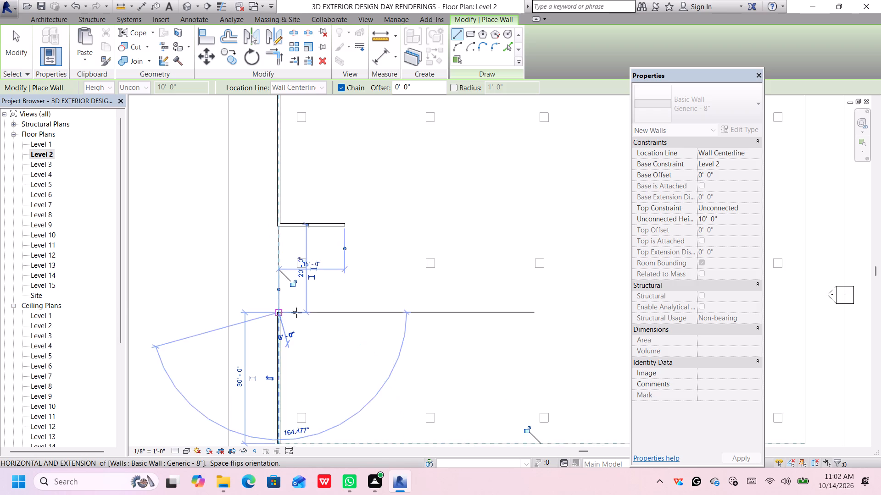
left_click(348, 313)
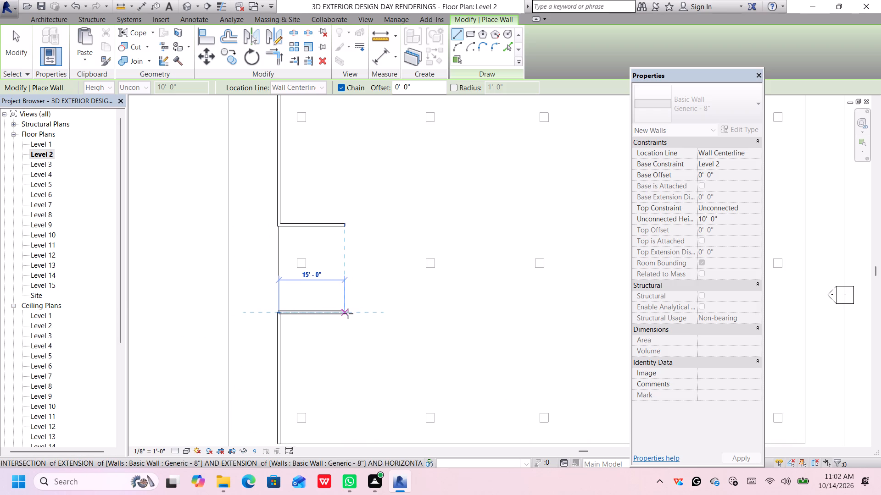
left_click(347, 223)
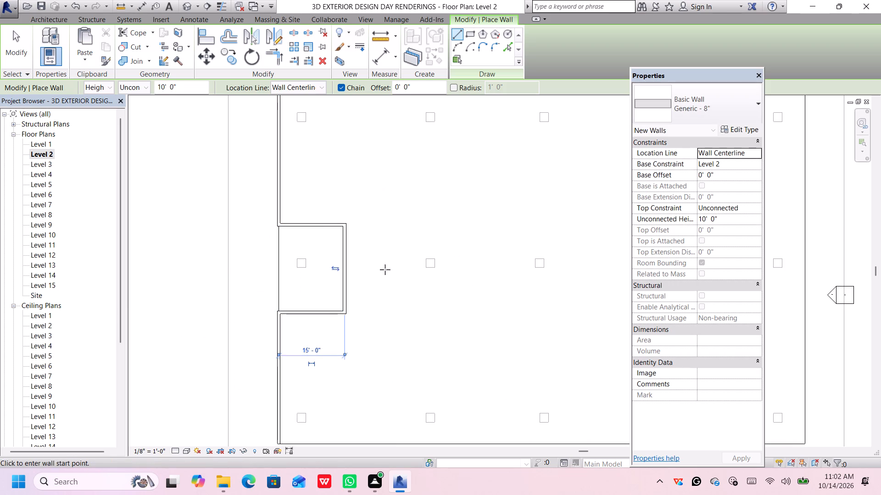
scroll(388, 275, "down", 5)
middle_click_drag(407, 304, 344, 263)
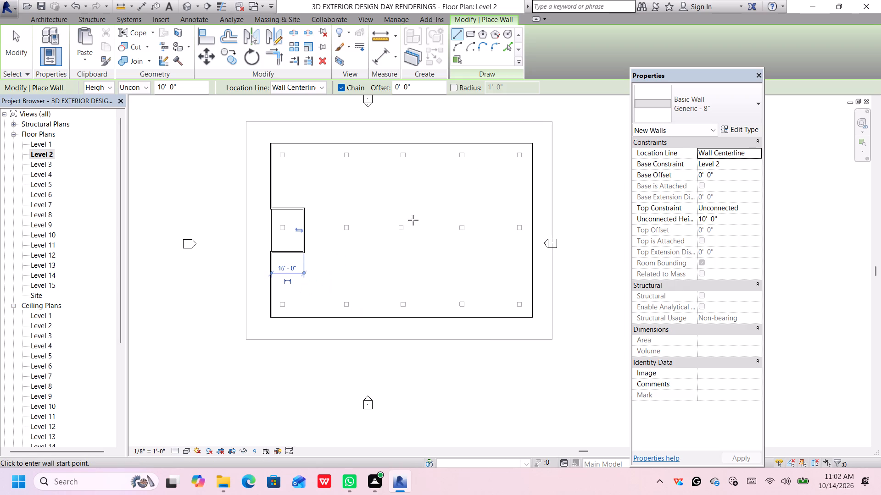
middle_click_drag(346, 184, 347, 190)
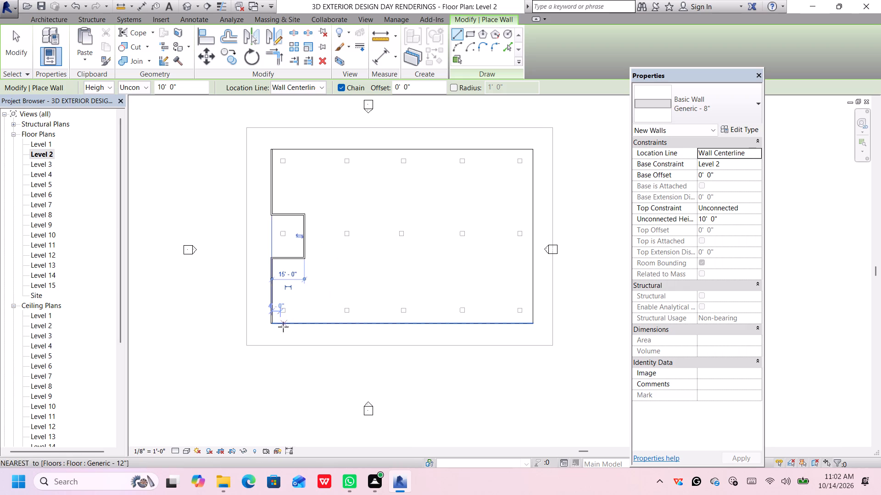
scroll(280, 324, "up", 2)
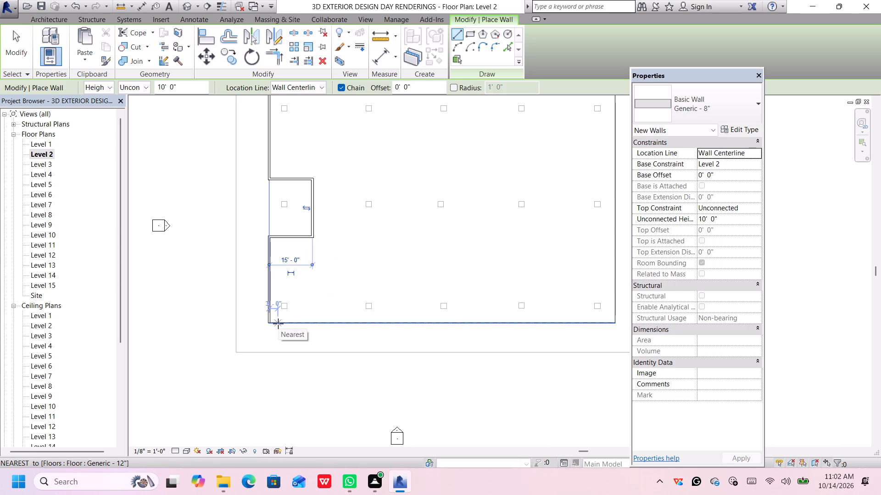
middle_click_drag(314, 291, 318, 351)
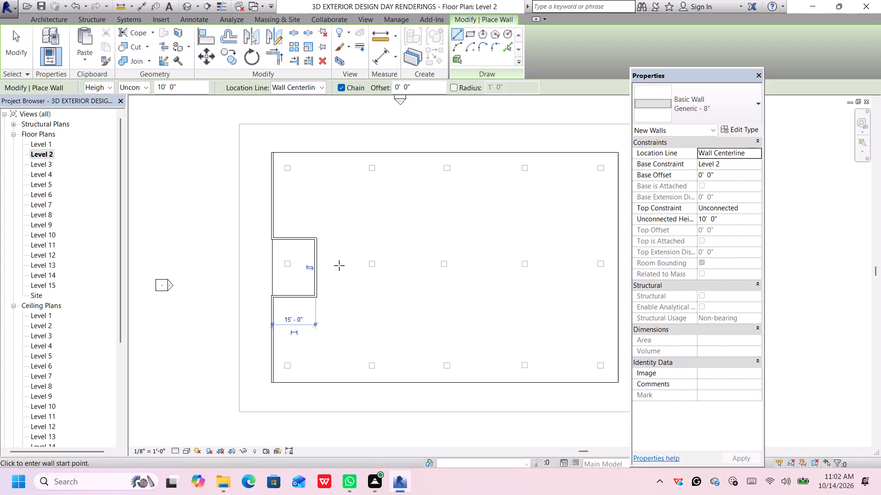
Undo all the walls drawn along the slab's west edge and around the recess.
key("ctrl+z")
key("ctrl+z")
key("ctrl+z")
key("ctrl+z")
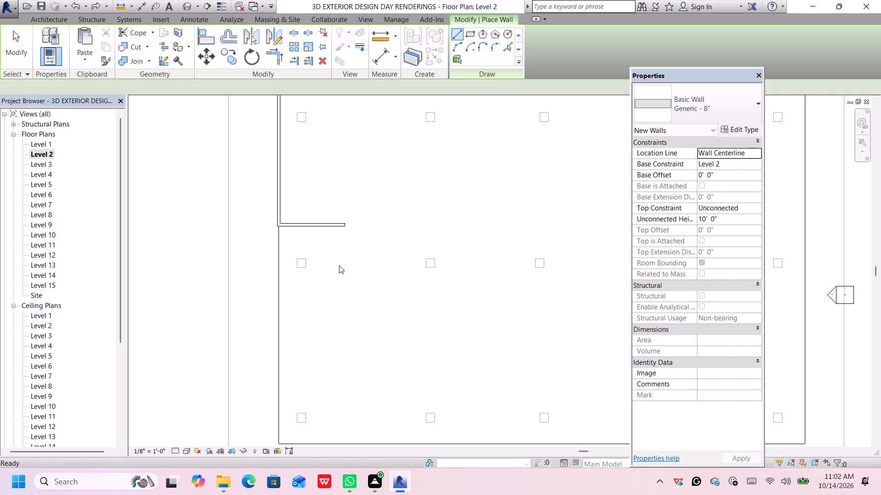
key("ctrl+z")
Draw a rectangle of Generic - 8" walls from the inner slab's northwest corner, about 40' east-west by 30' north-south.
middle_click_drag(354, 149, 353, 149)
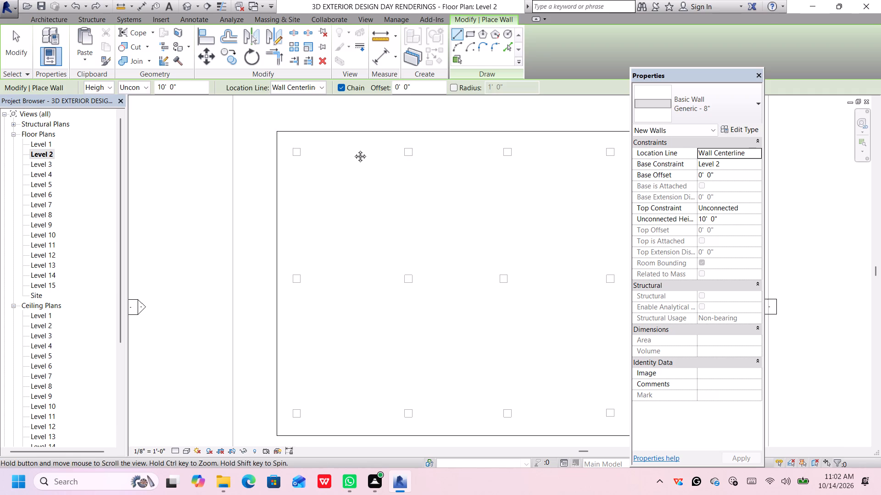
middle_click_drag(353, 149, 322, 148)
left_click(474, 34)
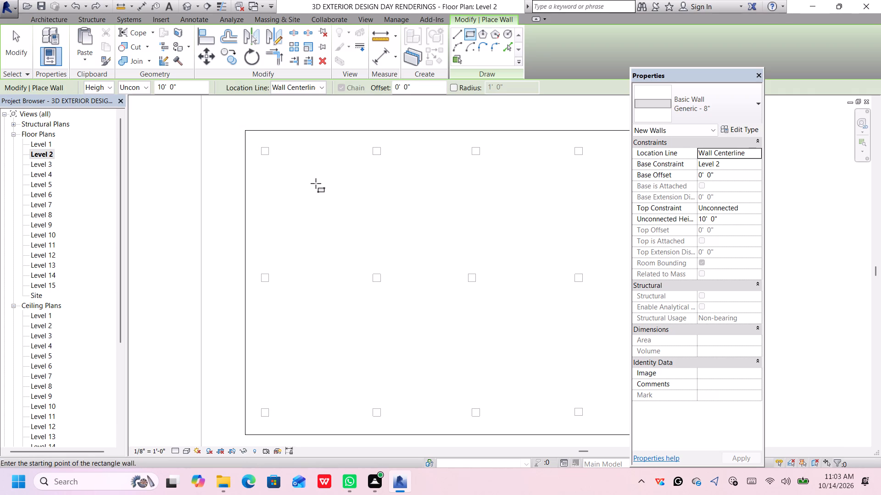
left_click(244, 131)
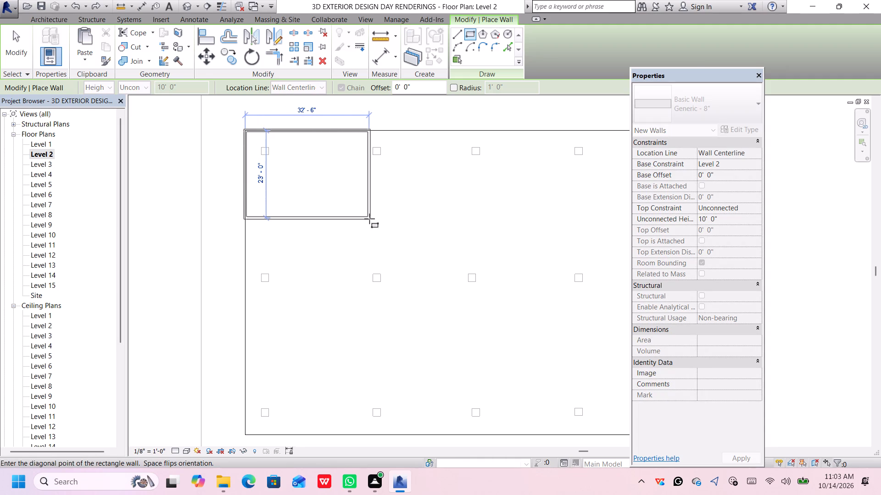
scroll(369, 219, "down", 3)
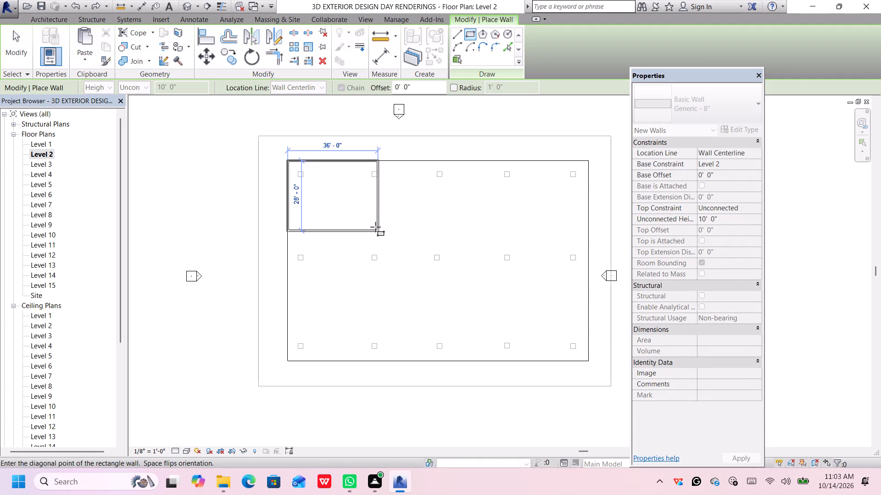
scroll(375, 227, "up", 1)
middle_click_drag(375, 227, 371, 262)
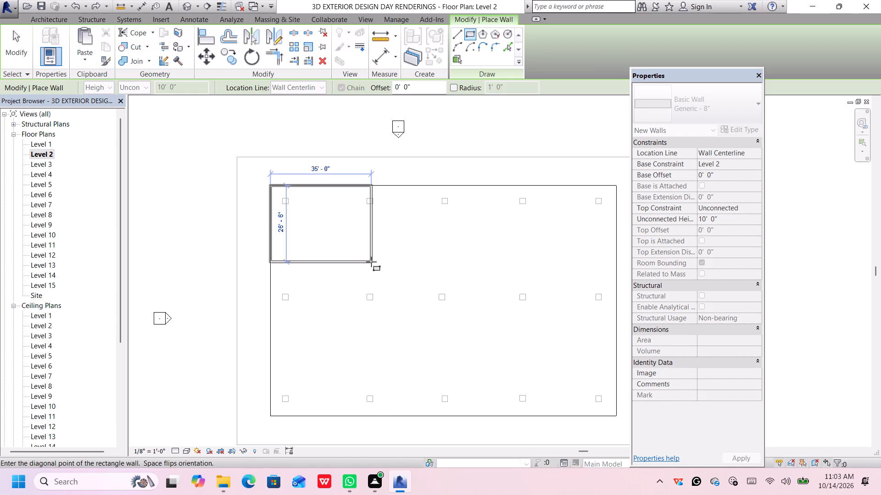
scroll(371, 262, "up", 2)
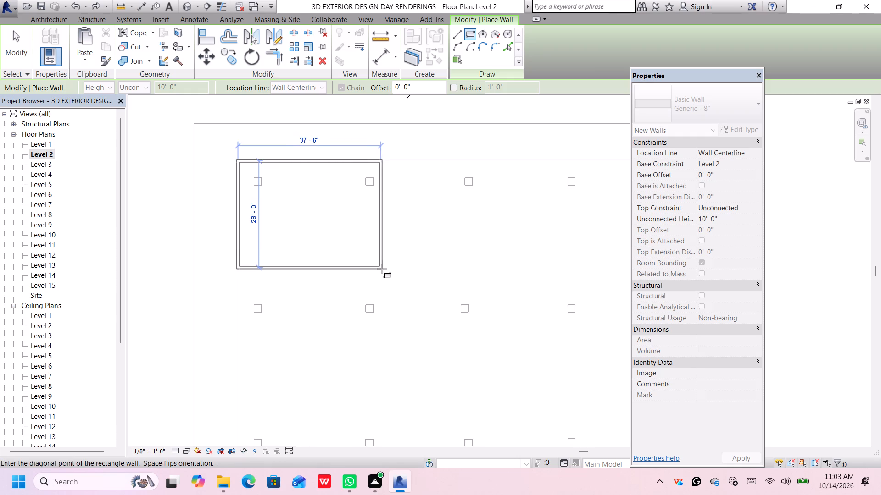
scroll(393, 271, "up", 2)
scroll(393, 271, "down", 1)
scroll(393, 271, "up", 1)
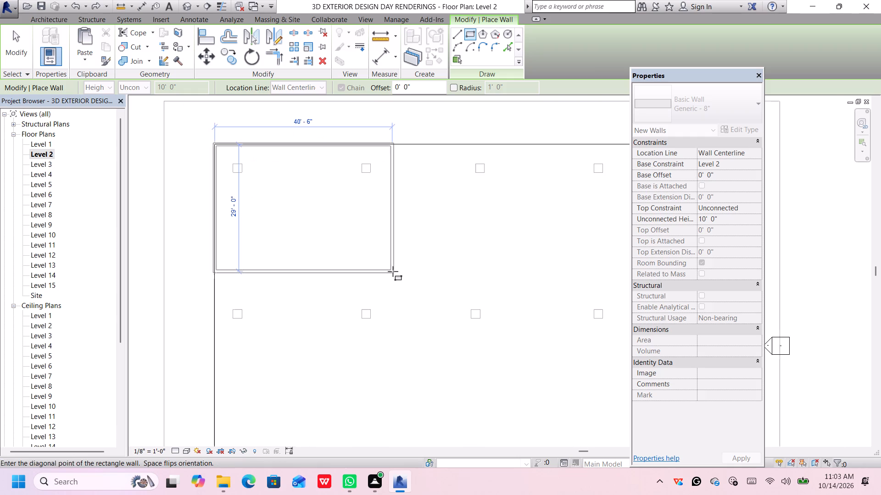
scroll(393, 271, "down", 3)
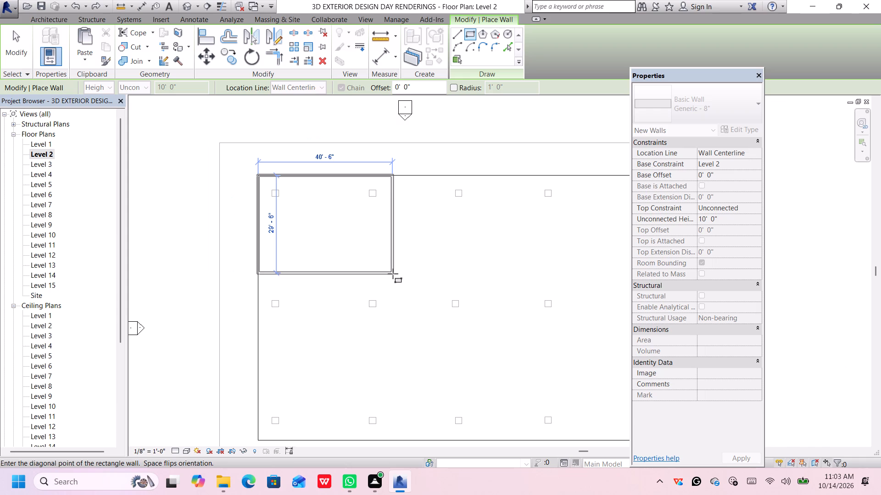
scroll(393, 275, "down", 1)
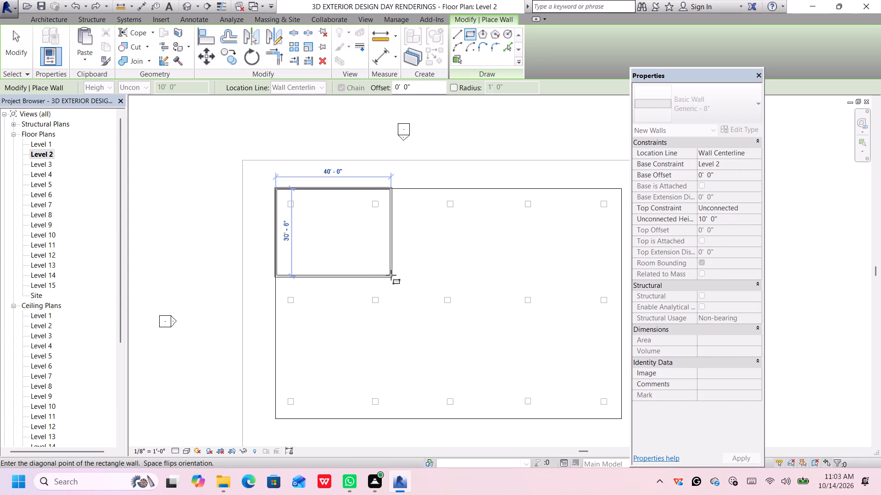
left_click(391, 275)
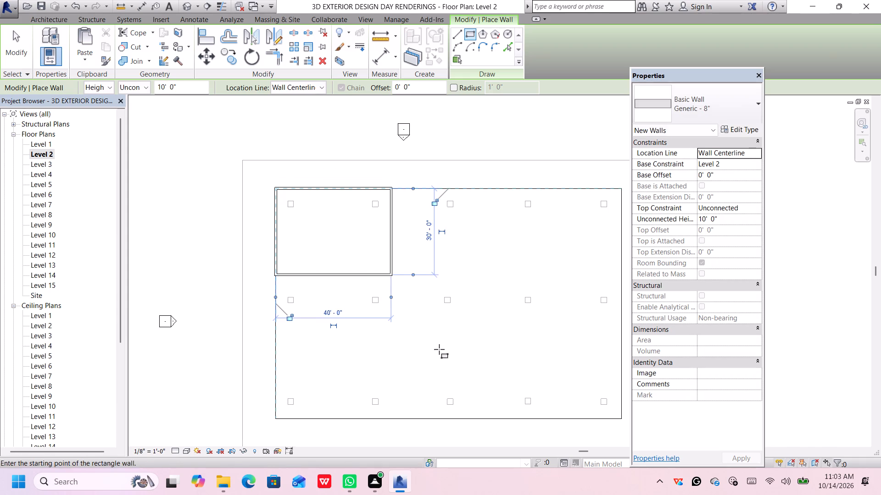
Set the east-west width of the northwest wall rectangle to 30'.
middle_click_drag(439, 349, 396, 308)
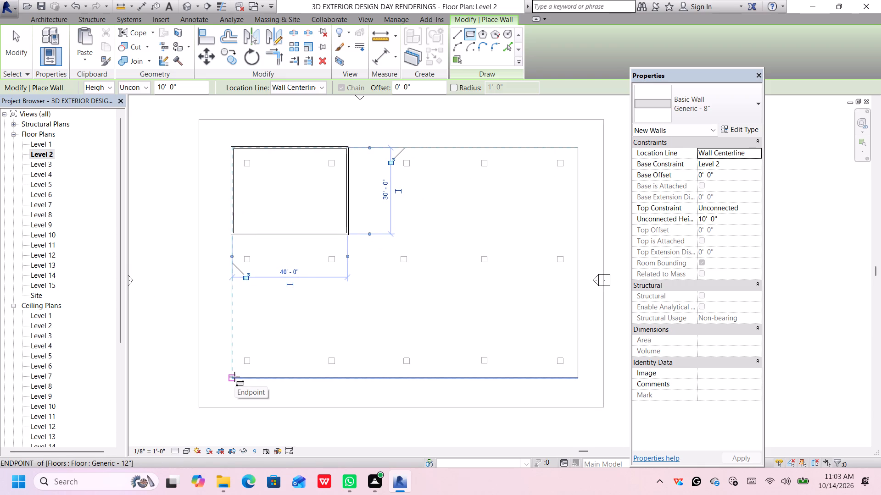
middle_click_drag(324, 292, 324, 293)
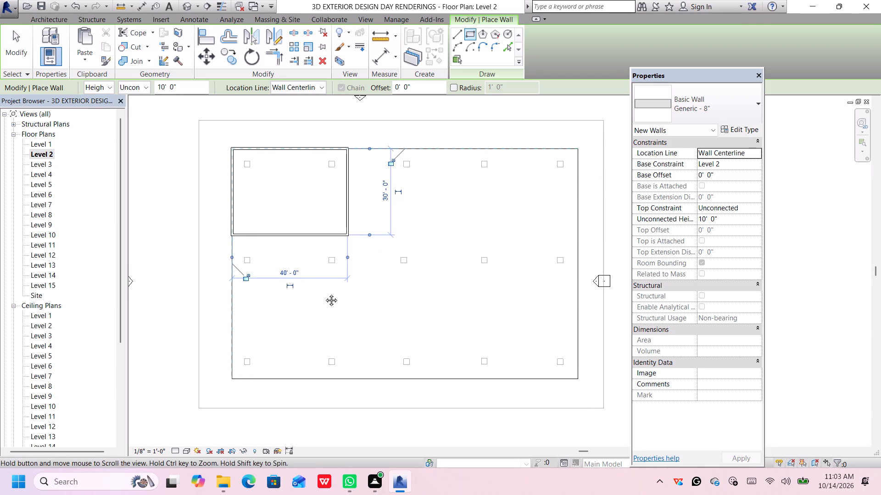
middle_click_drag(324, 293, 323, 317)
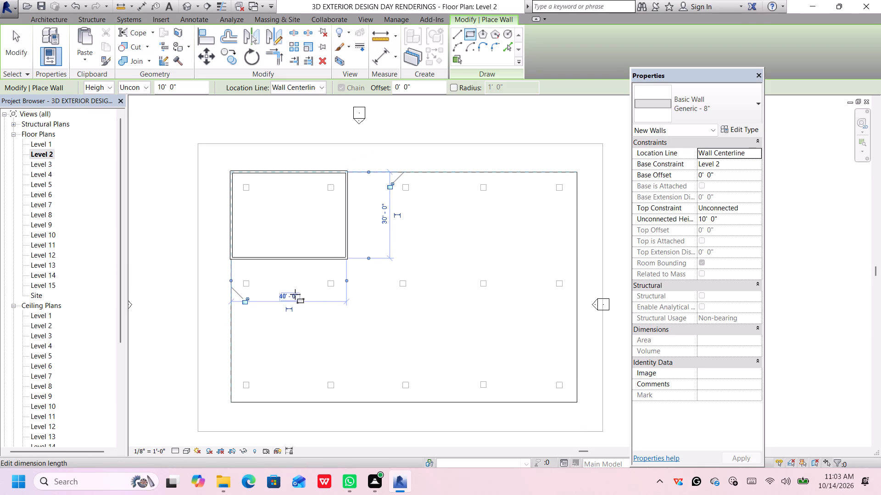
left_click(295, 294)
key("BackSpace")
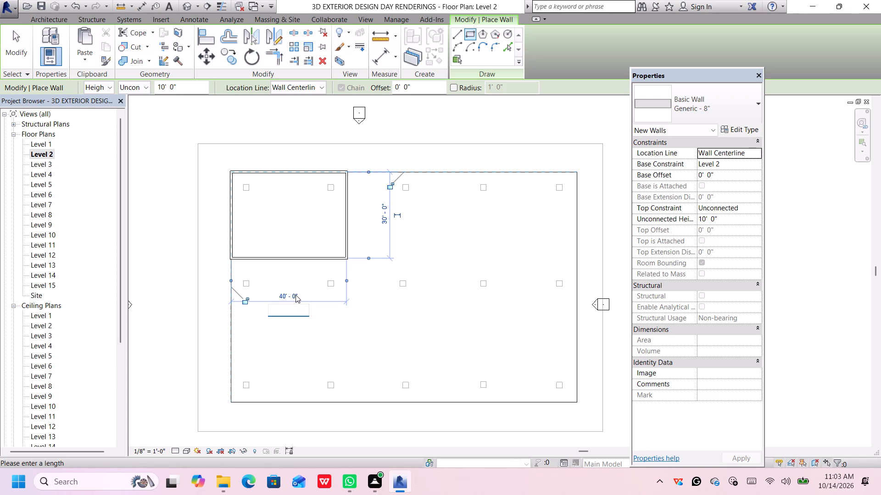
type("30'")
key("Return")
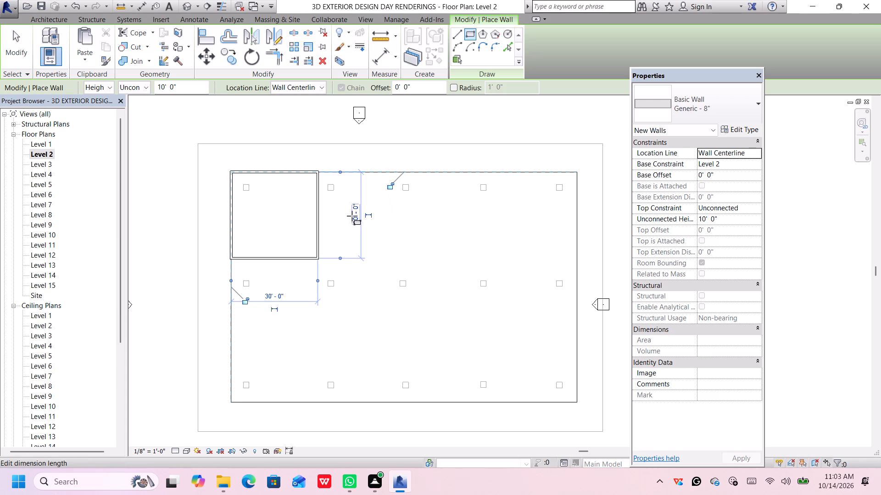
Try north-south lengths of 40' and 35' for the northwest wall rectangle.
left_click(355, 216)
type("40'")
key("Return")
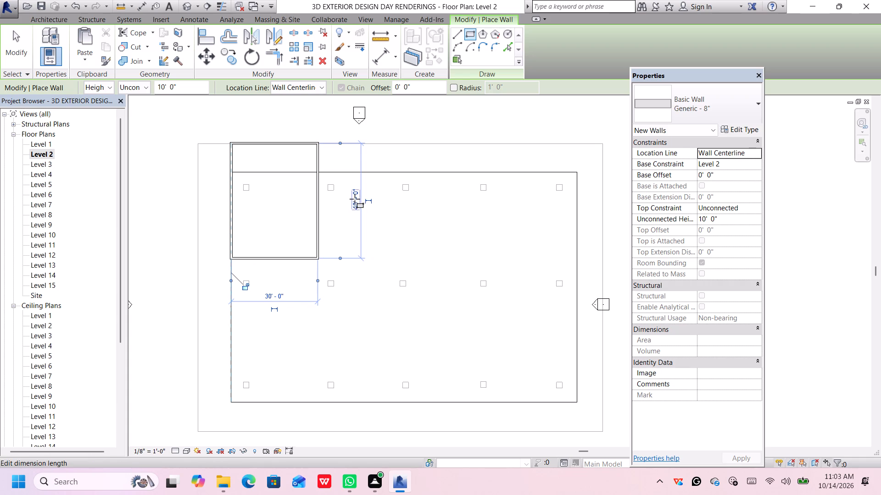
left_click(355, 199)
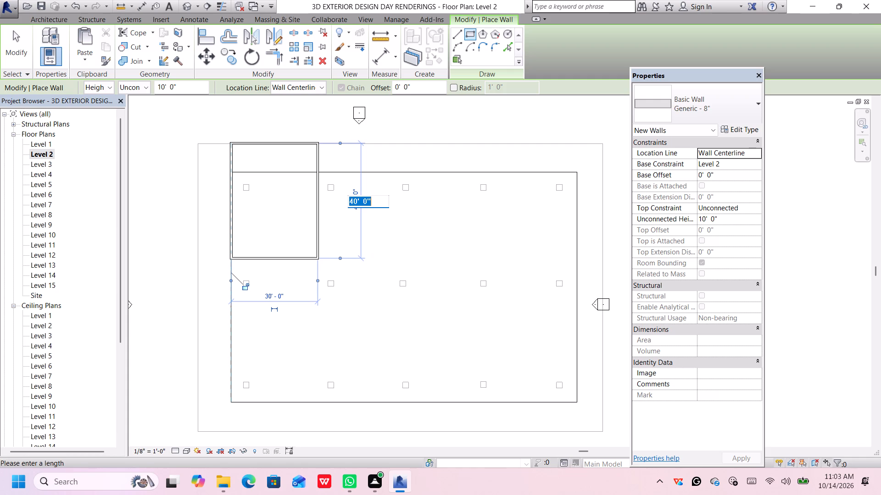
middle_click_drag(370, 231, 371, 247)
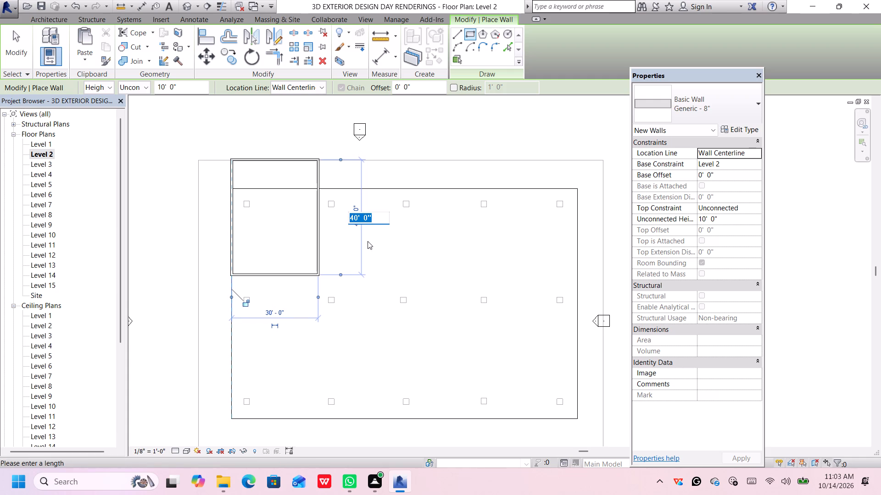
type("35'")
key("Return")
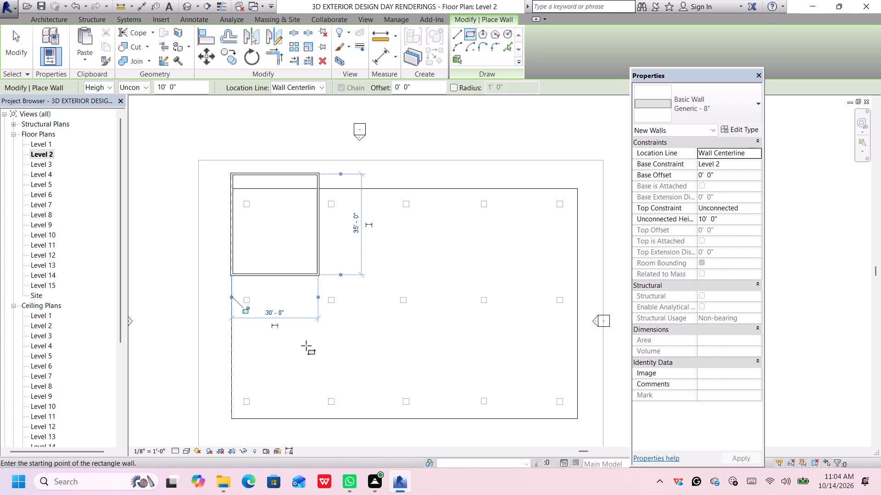
Set the northwest wall rectangle's north-south length to 30' and its east-west width to 25'.
left_click(357, 233)
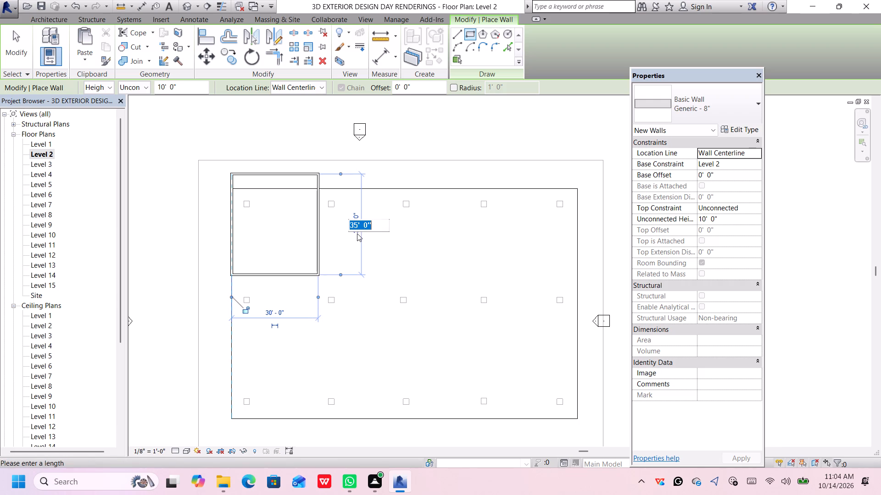
key("BackSpace")
type("30'")
key("Return")
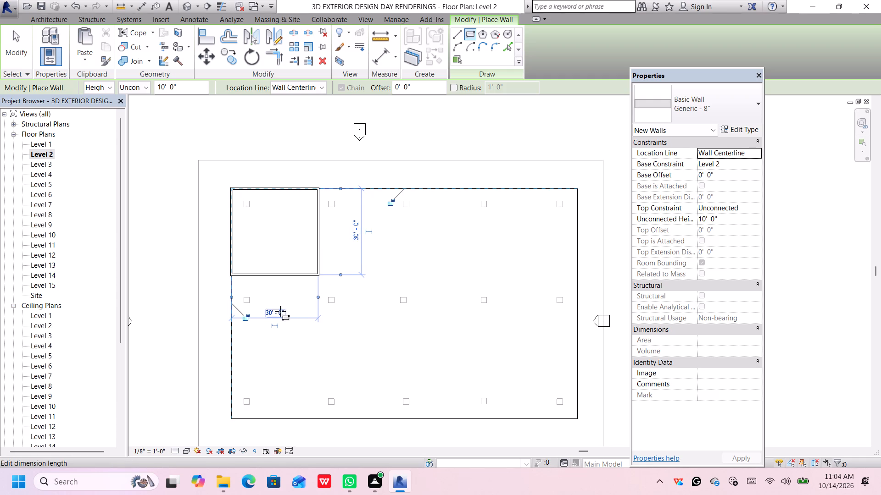
left_click(280, 312)
type("25'")
key("Return")
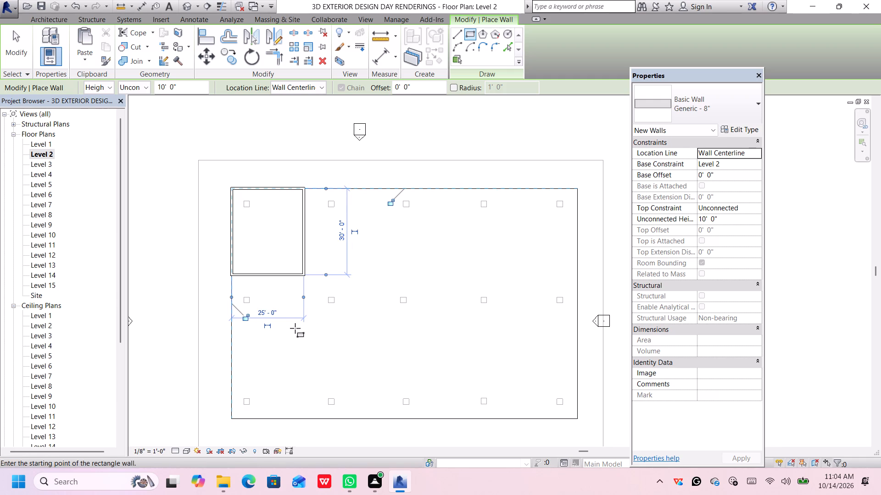
Draw a second rectangle of Generic - 8" walls from the slab's southwest corner, 25' east-west by 30' north-south.
middle_click_drag(301, 360, 293, 321)
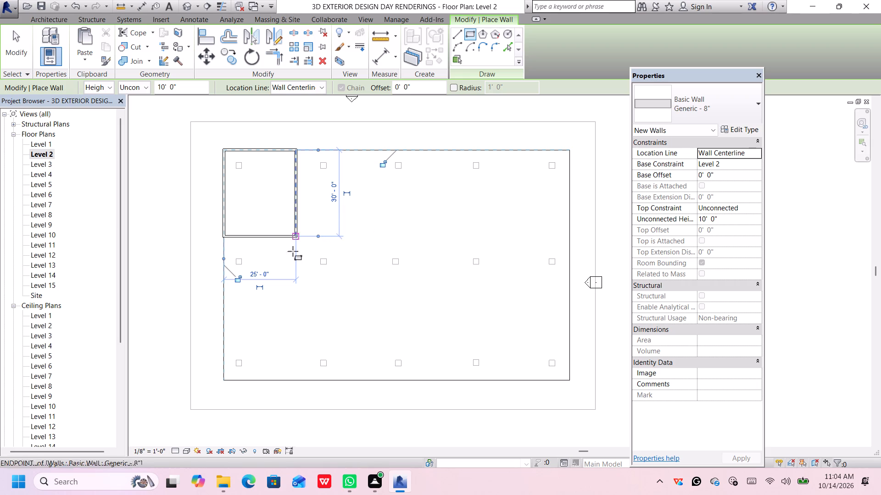
middle_click_drag(291, 314, 283, 285)
middle_click_drag(278, 247, 288, 265)
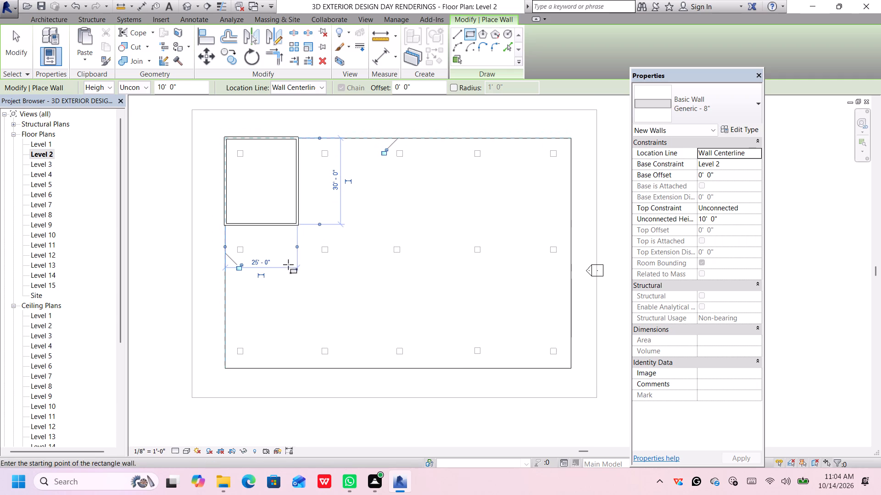
middle_click_drag(259, 232, 264, 235)
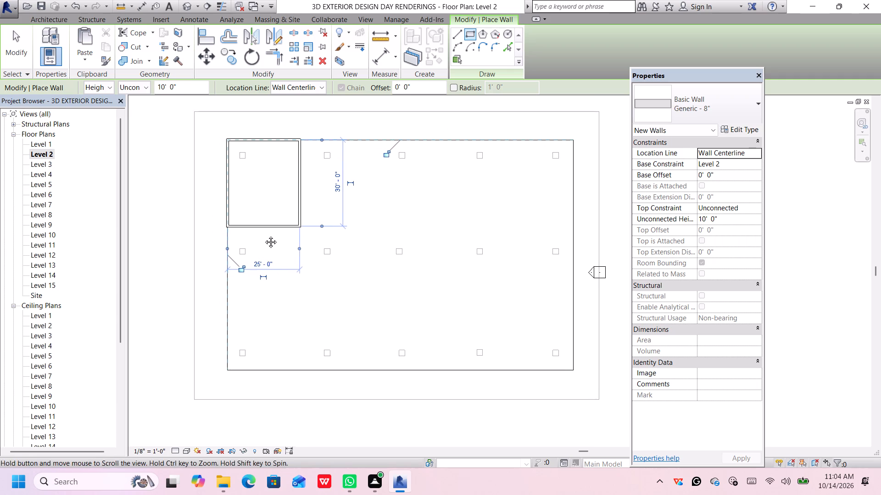
middle_click_drag(264, 235, 275, 251)
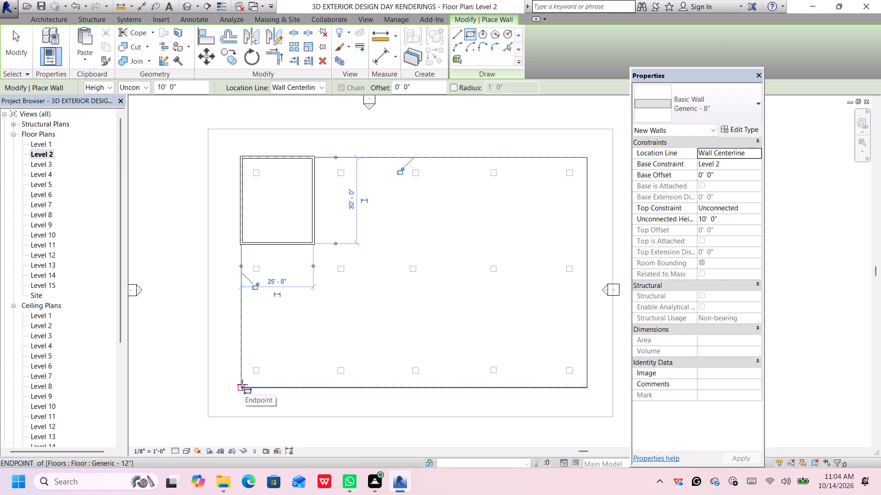
left_click(242, 385)
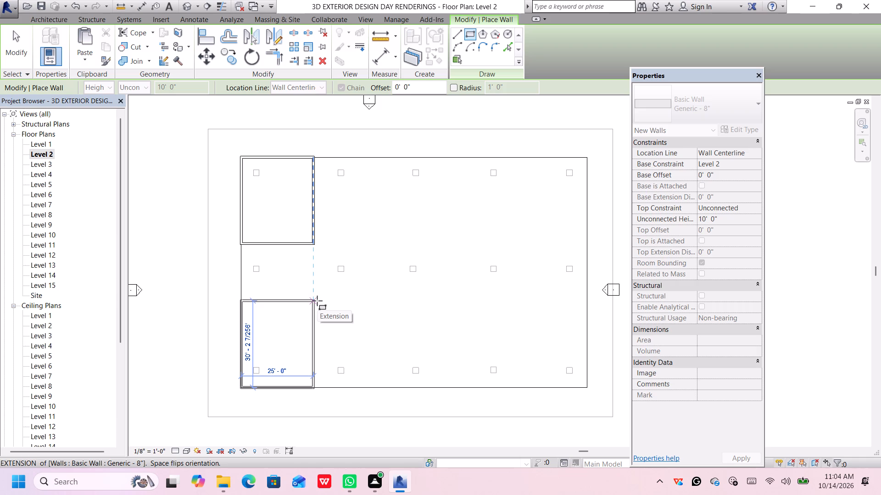
left_click(317, 301)
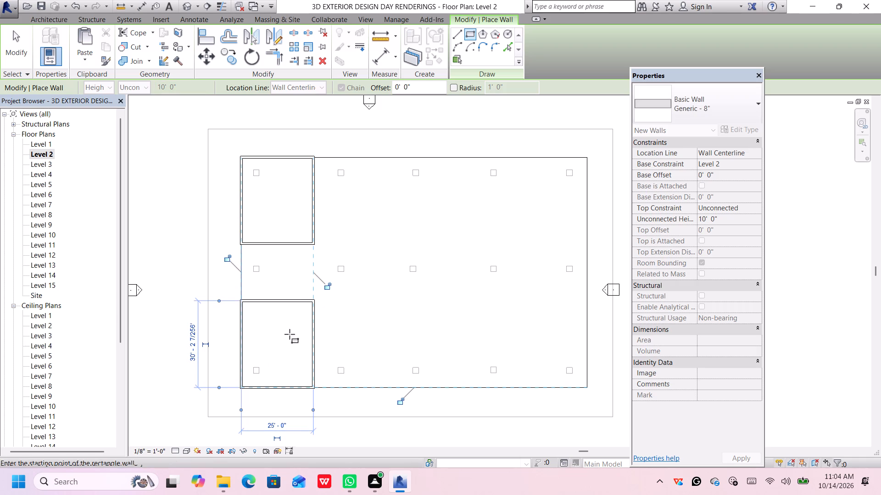
left_click(192, 342)
key("BackSpace")
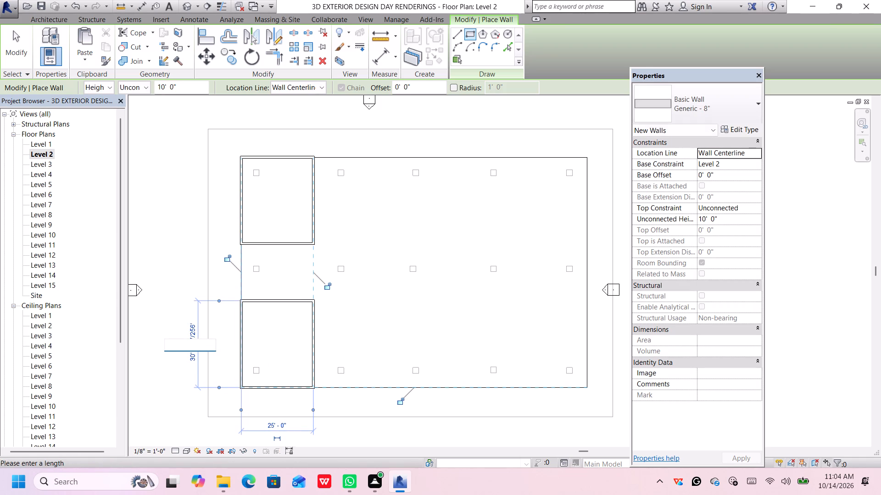
type("30")
key("apostrophe")
key("Return")
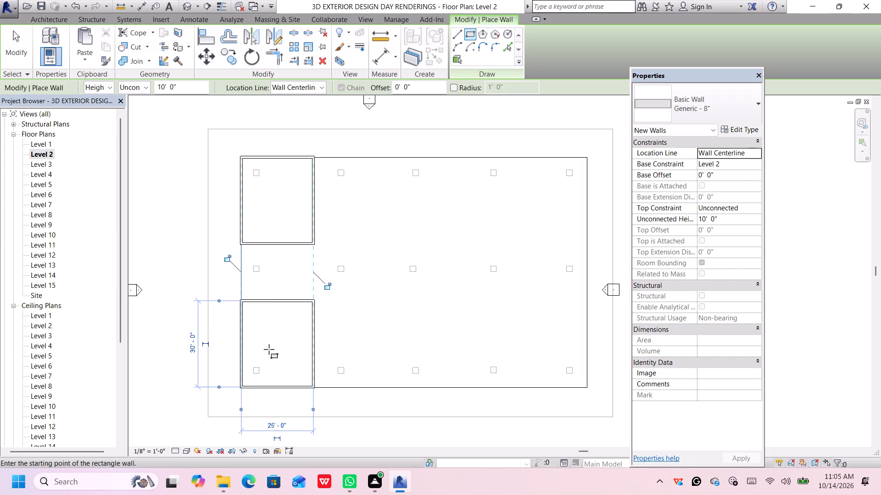
Draw a third wall rectangle from the slab's northeast corner, about 25' 6" wide and 30' long, level with the northwest one.
scroll(273, 344, "down", 4)
middle_click_drag(491, 390, 496, 367)
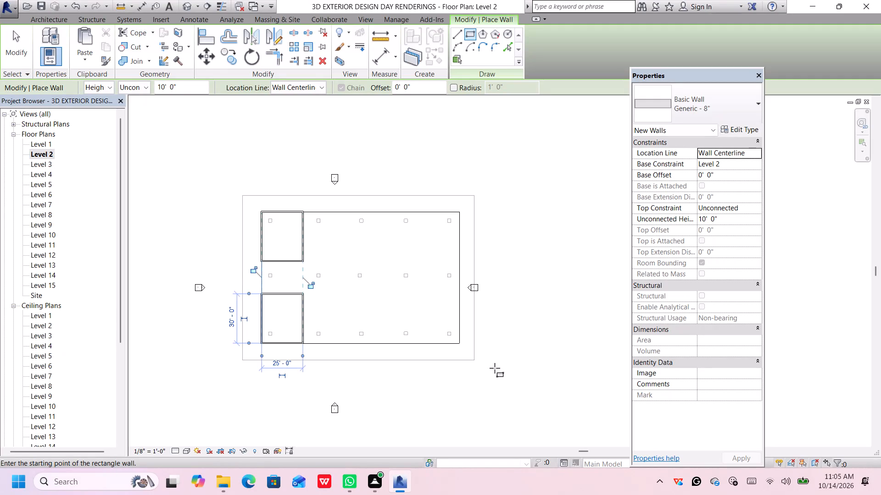
left_click(458, 212)
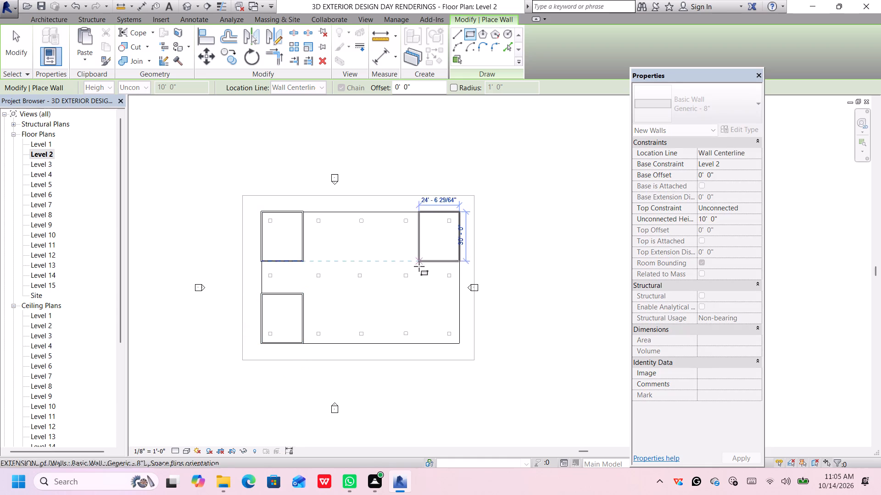
scroll(412, 269, "up", 3)
middle_click_drag(412, 269, 389, 308)
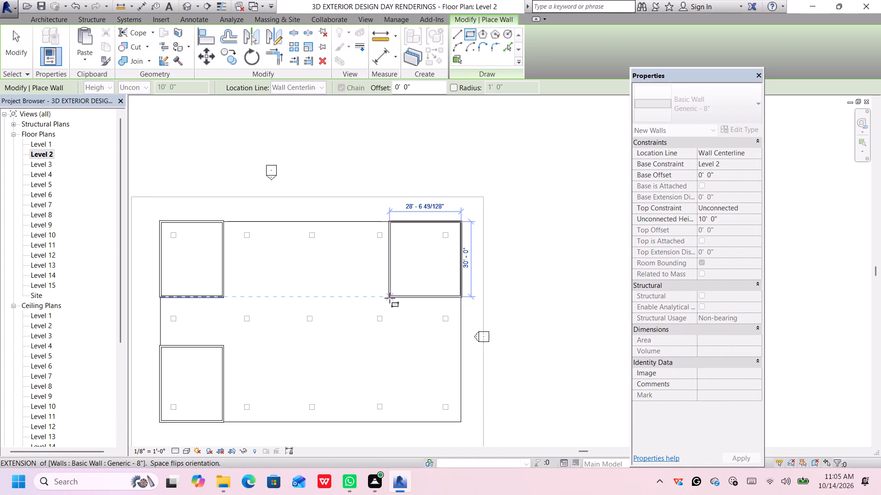
scroll(390, 297, "up", 1)
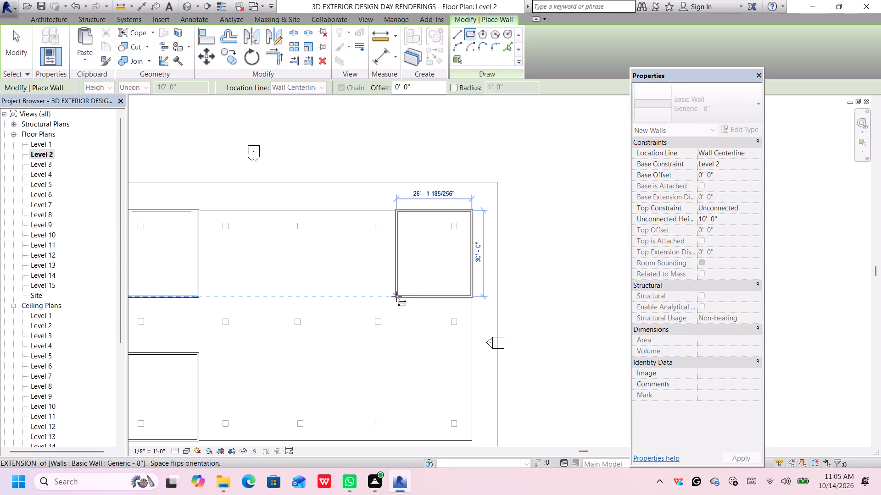
left_click(398, 296)
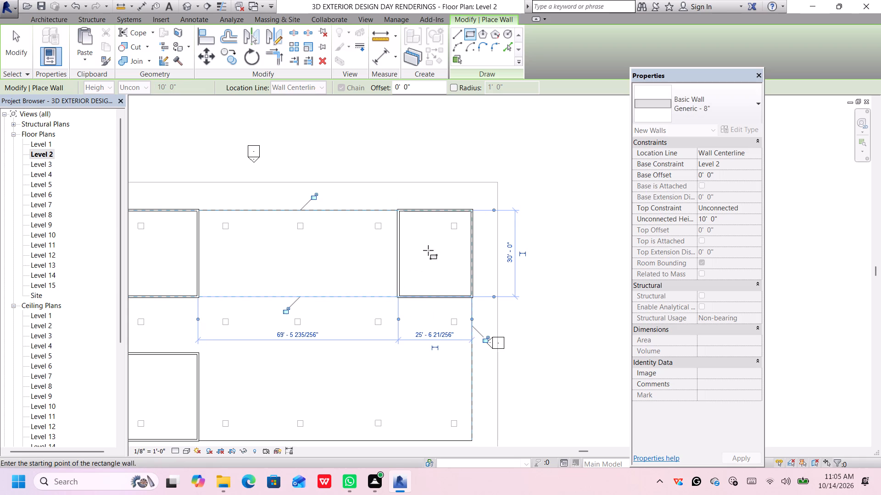
Set the northeast wall rectangle's east-west width to 25'.
left_click(446, 333)
key("BackSpace")
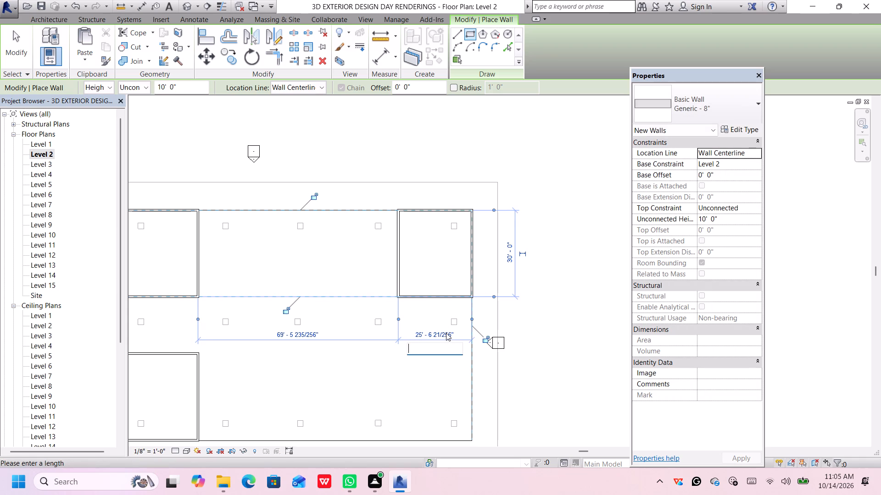
key("3")
key("BackSpace")
type("25'")
key("Return")
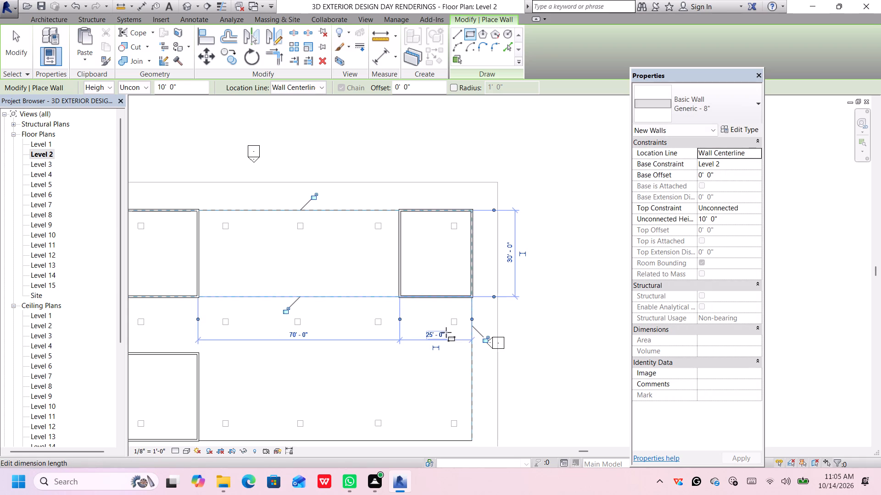
Draw a fourth wall rectangle from the slab's southeast corner, 25' wide and about 30' 2" long, aligned with the neighbouring corner rooms.
scroll(477, 324, "down", 3)
middle_click_drag(525, 361, 507, 306)
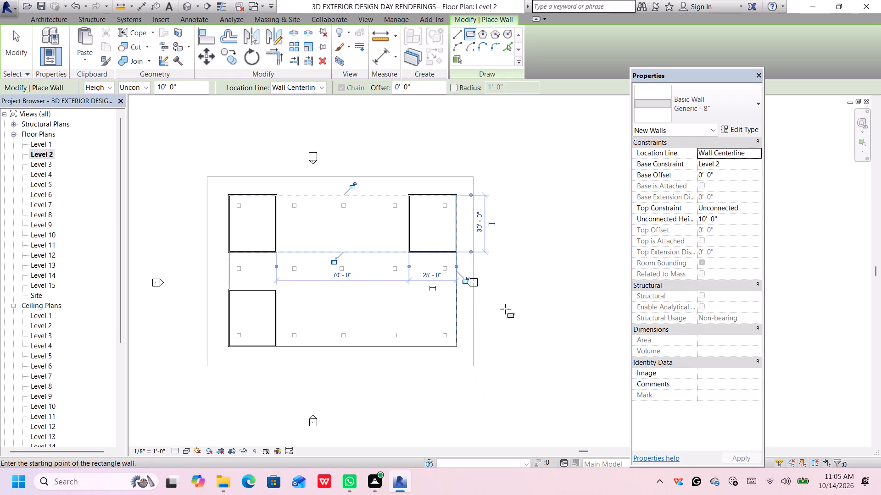
left_click(456, 346)
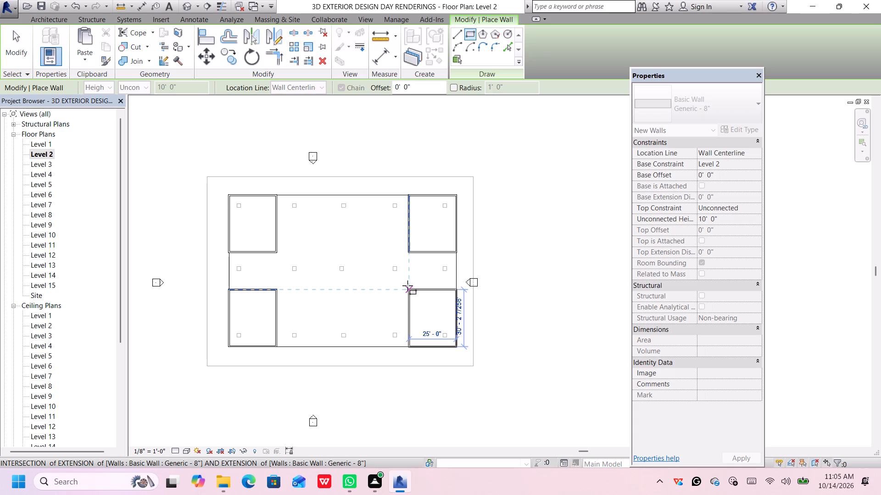
left_click(407, 286)
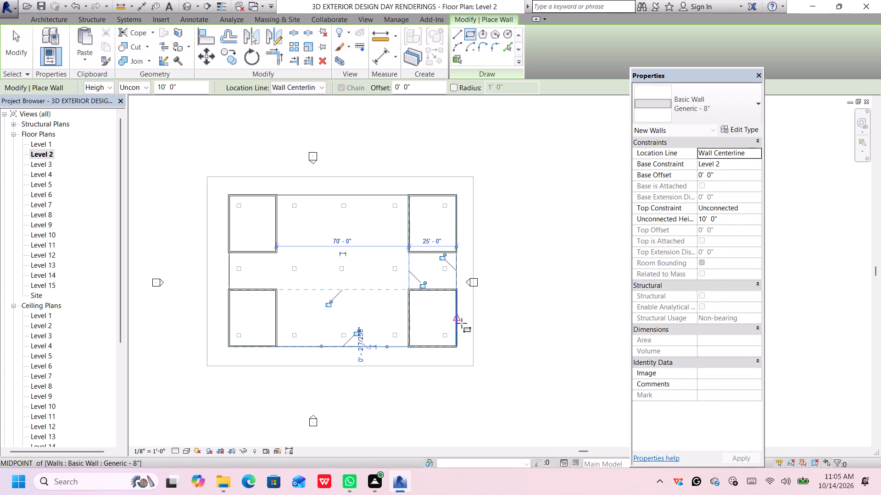
scroll(457, 325, "up", 3)
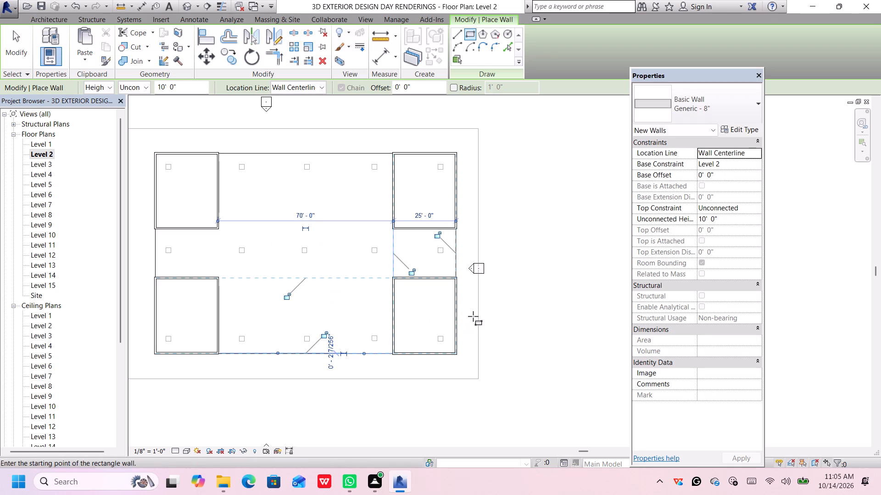
middle_click_drag(474, 316, 501, 342)
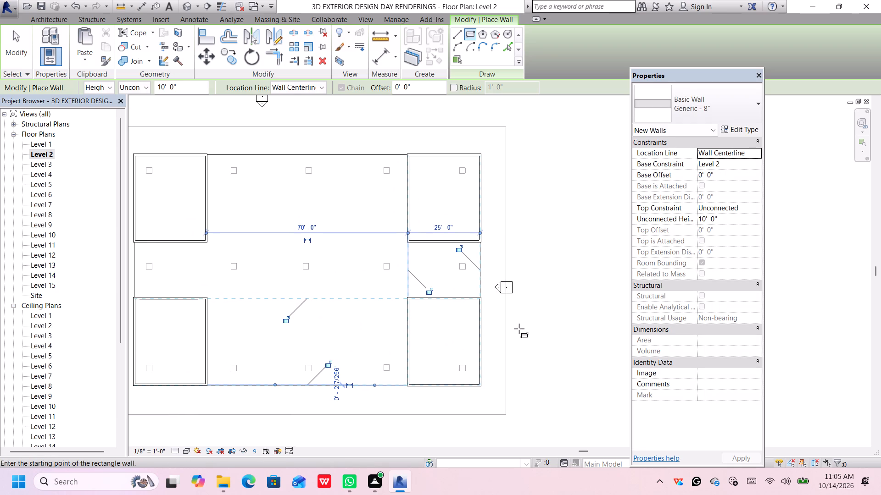
key("Escape")
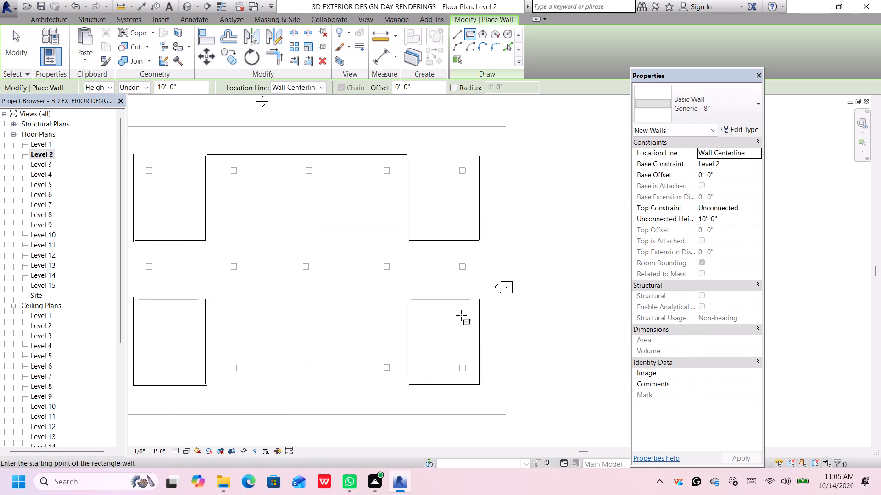
key("space")
key("Escape")
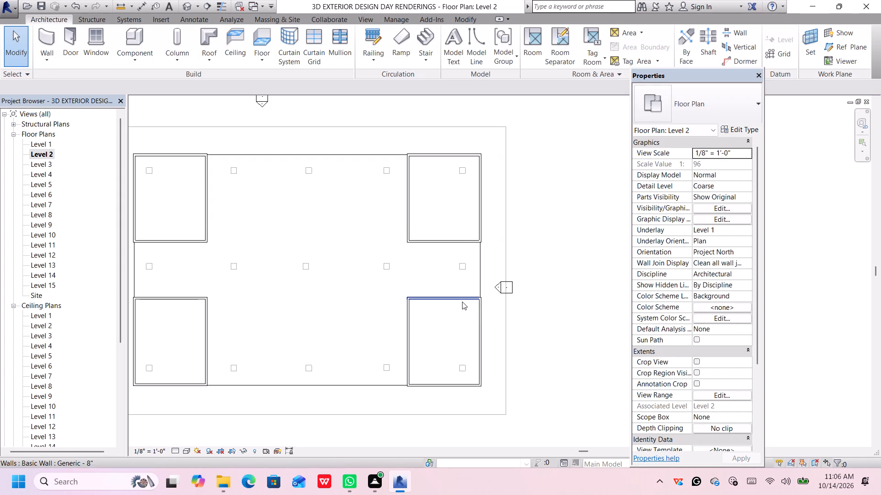
Set the southeast wall rectangle's north-south length to 30' by repositioning its north wall.
left_click(481, 312)
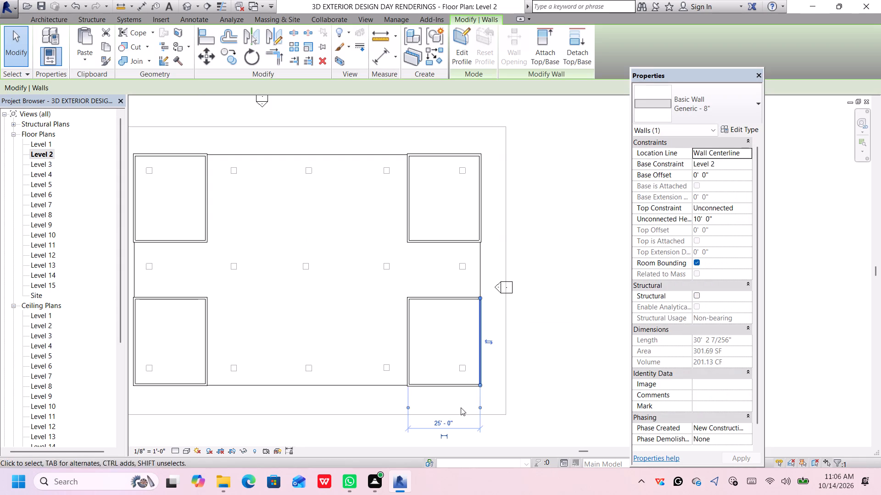
left_click(433, 298)
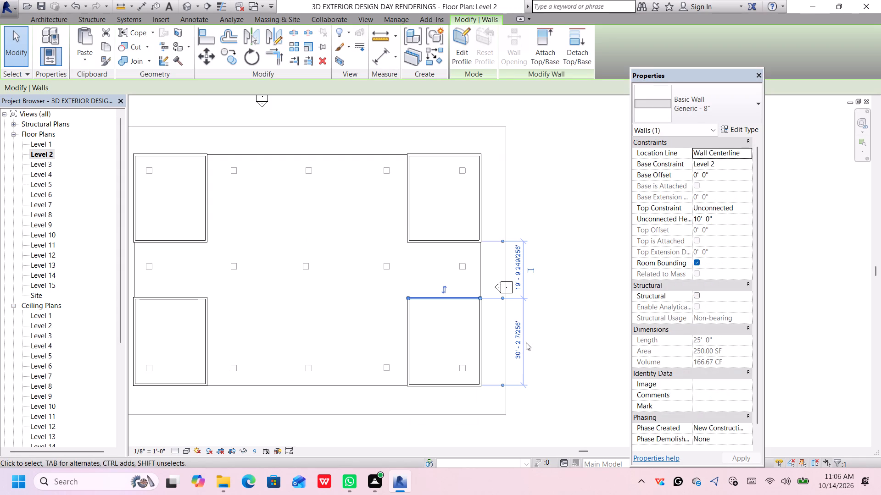
left_click(524, 344)
key("BackSpace")
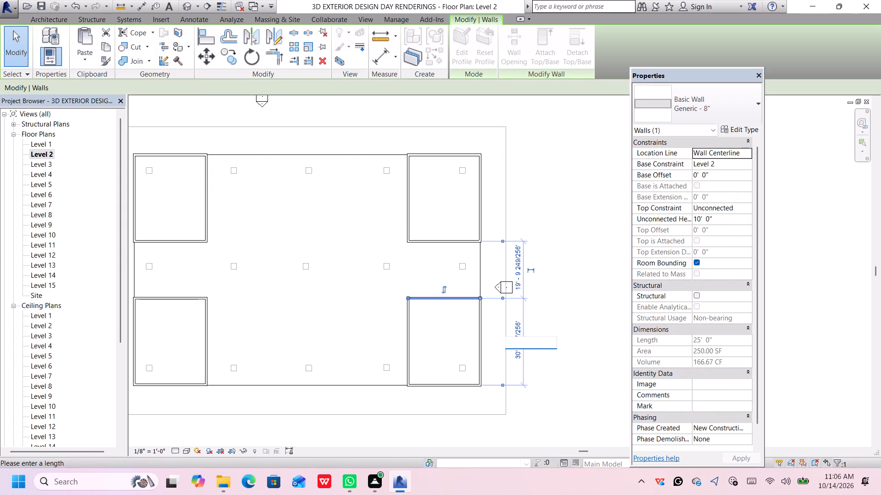
key("3")
type("0'")
key("Return")
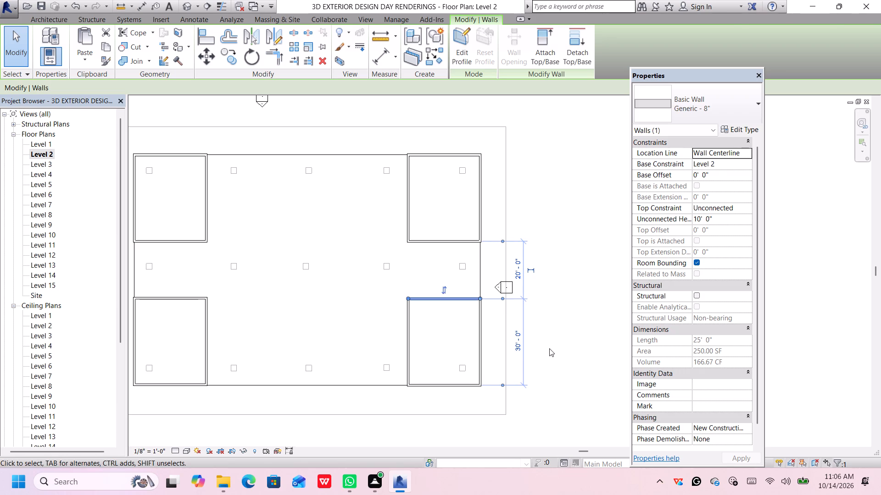
left_click(549, 348)
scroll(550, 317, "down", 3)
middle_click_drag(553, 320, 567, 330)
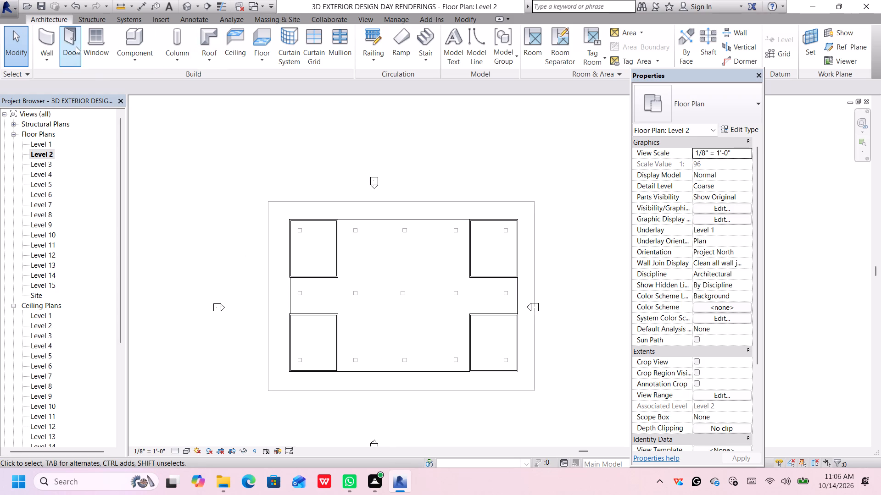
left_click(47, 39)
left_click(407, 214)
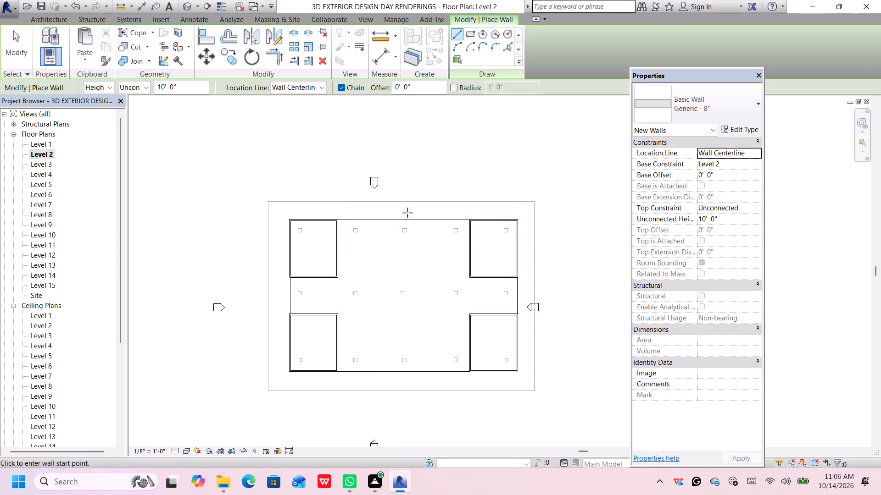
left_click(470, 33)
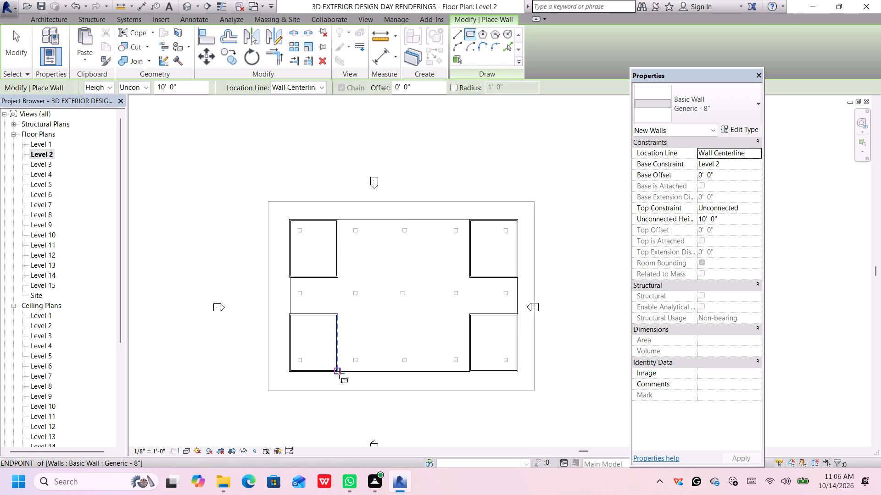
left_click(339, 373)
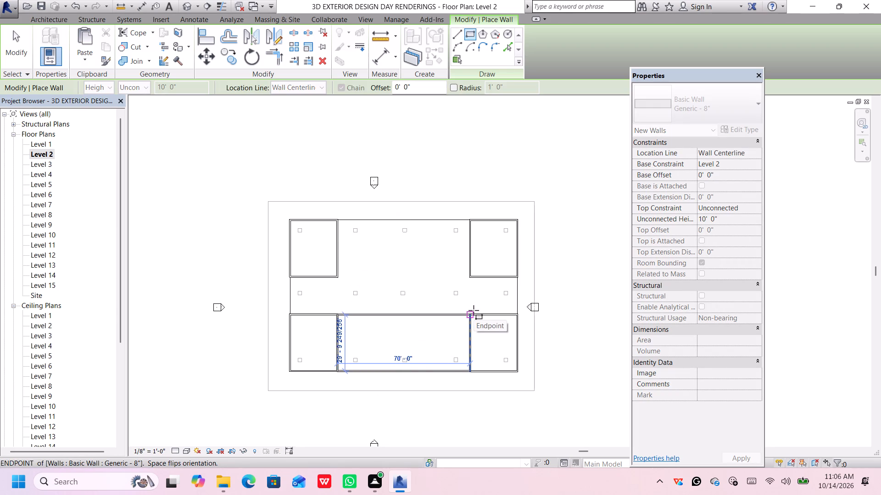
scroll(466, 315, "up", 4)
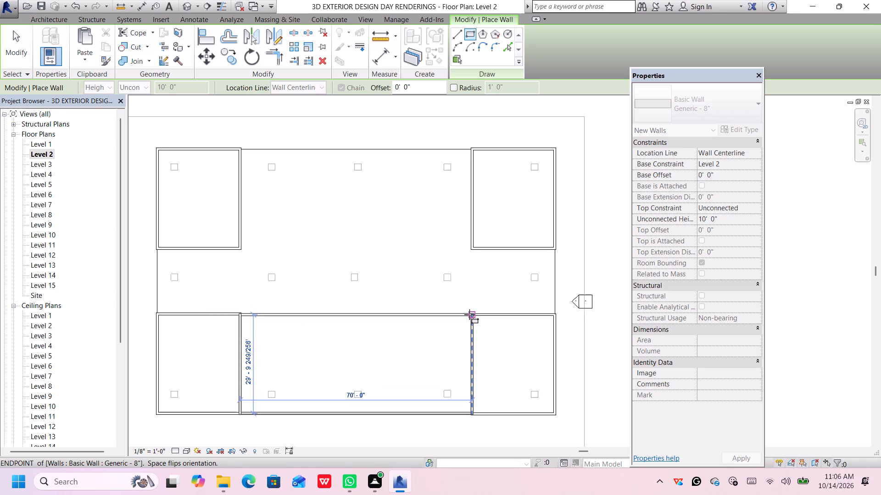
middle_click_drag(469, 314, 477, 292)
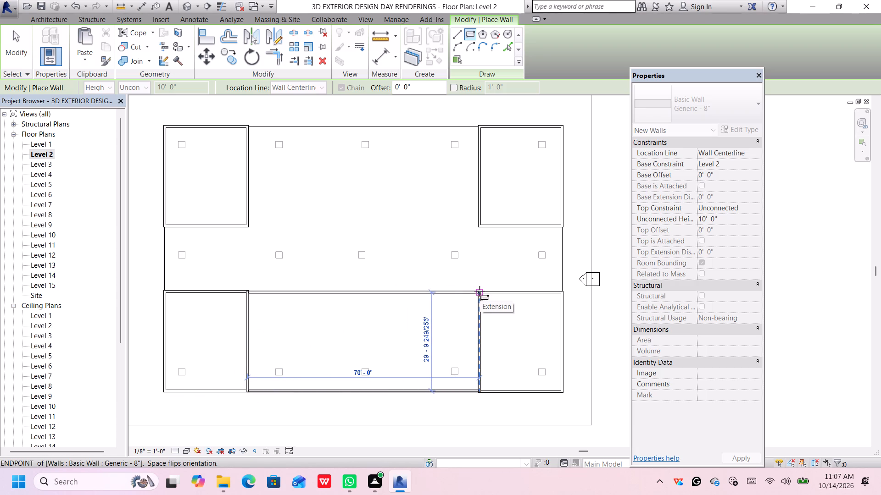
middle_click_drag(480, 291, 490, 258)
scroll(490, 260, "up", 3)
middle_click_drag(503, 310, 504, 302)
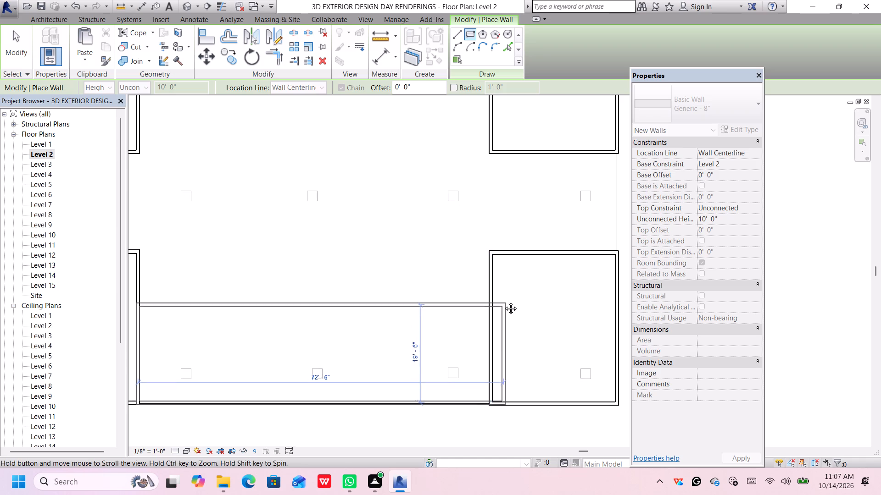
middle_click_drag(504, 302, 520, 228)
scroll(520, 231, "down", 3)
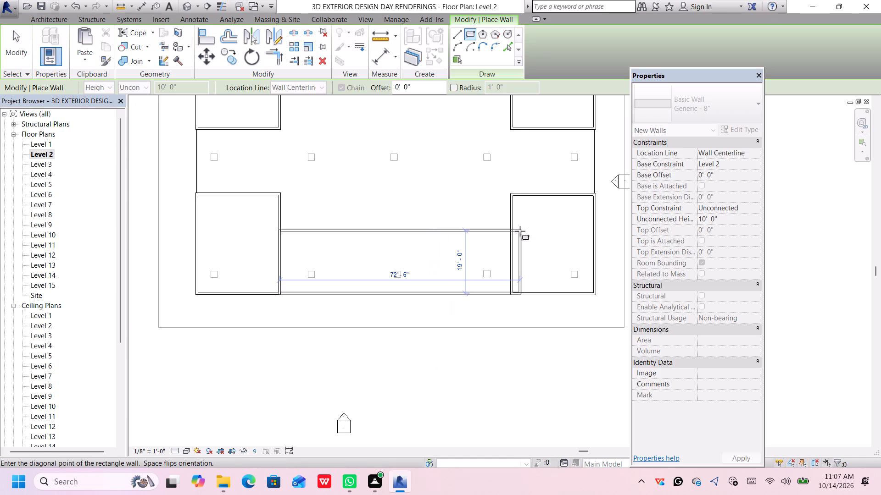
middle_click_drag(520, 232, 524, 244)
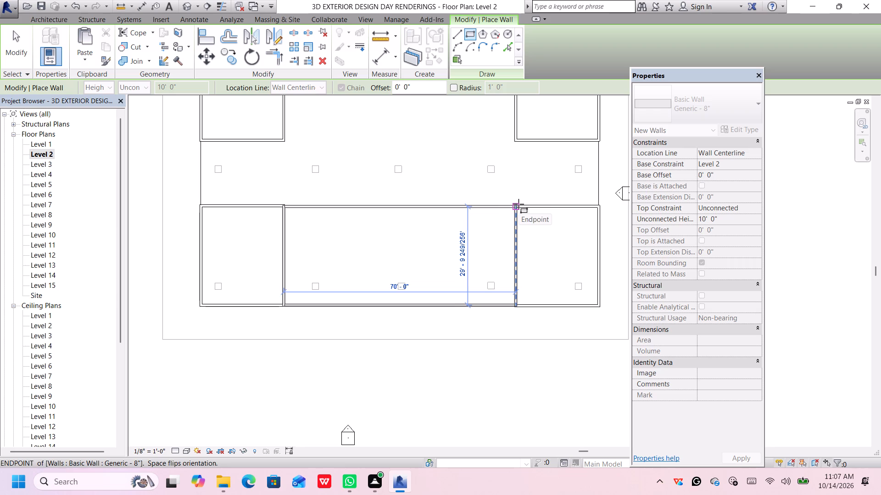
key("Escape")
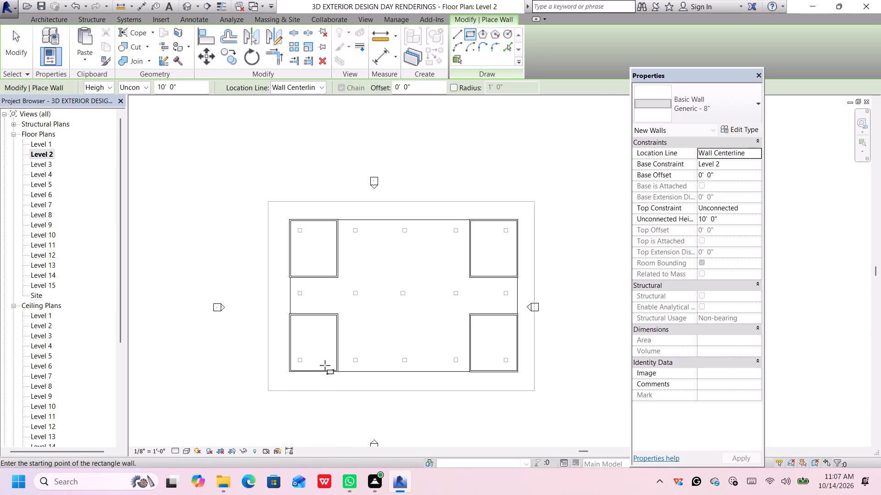
Draw a rectangle of Generic - 8" walls from the southwest room's southeast corner, 32' east-west by 12' 6" north-south.
scroll(337, 370, "up", 12)
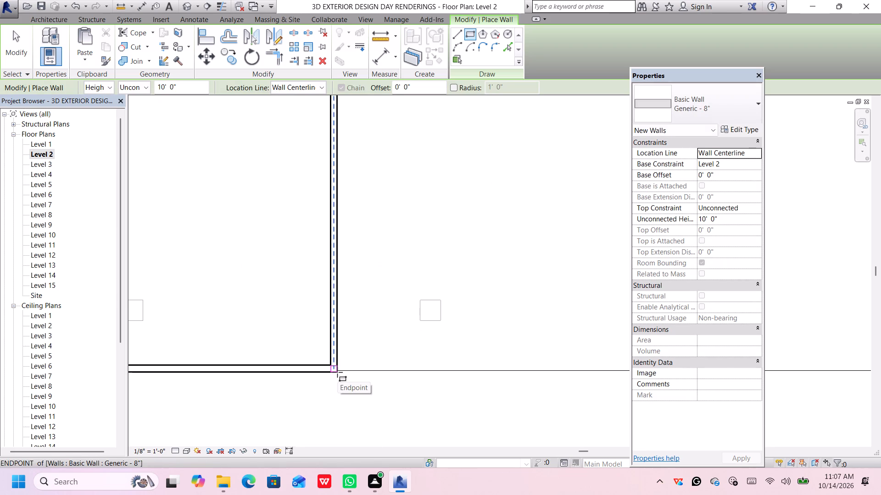
left_click(337, 372)
scroll(452, 300, "down", 2)
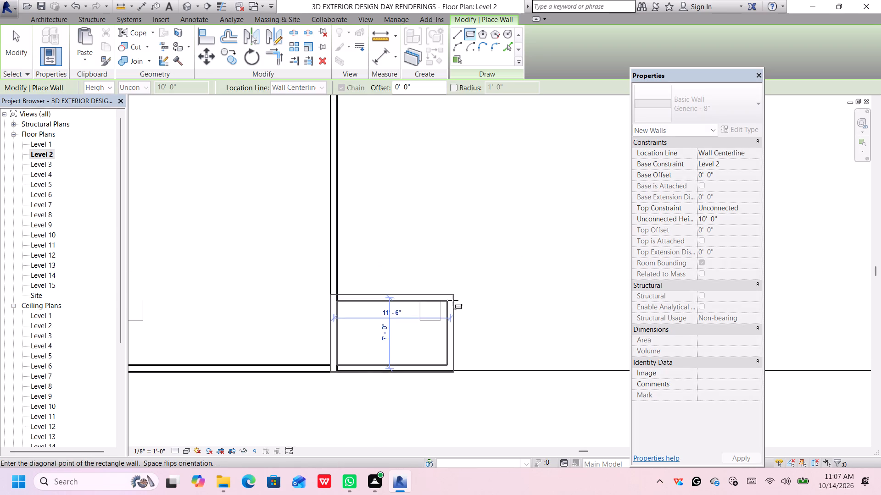
scroll(453, 300, "down", 8)
middle_click_drag(476, 281, 327, 324)
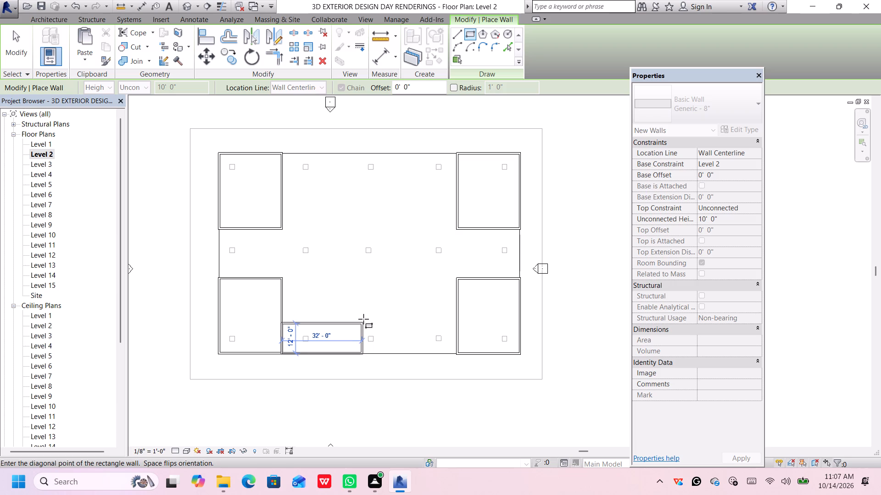
scroll(363, 319, "up", 1)
middle_click_drag(364, 319, 400, 333)
scroll(396, 336, "up", 3)
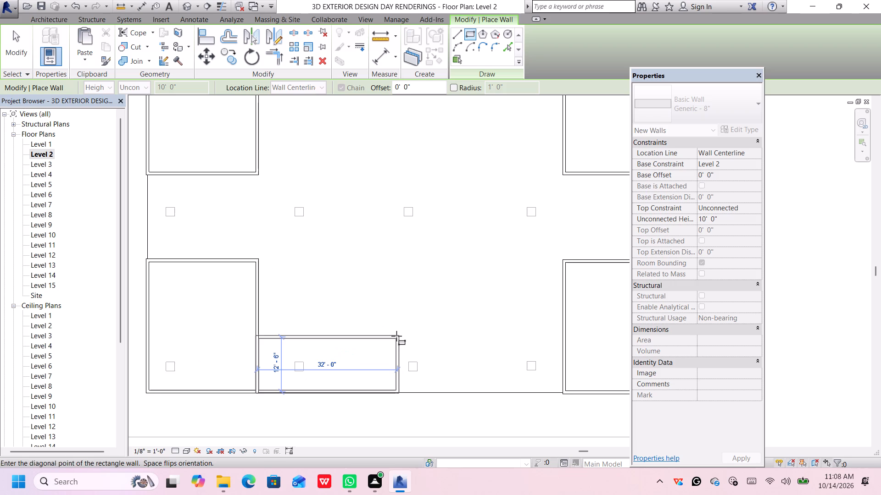
left_click(396, 336)
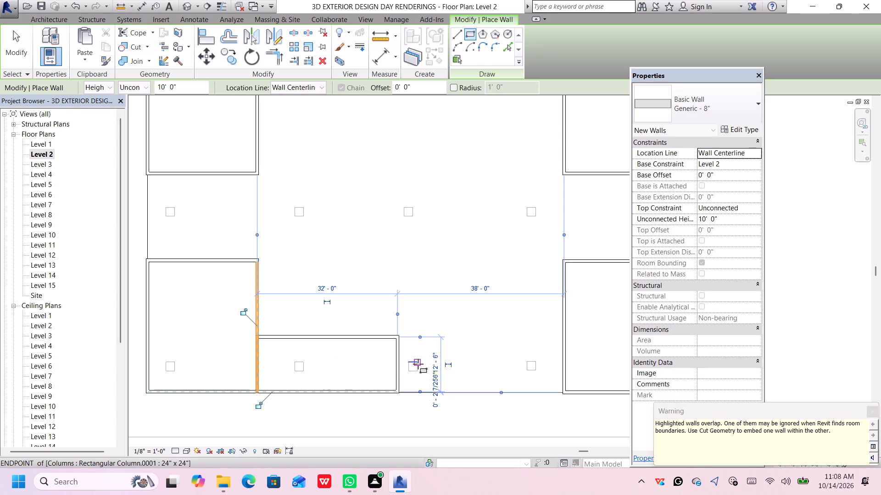
left_click(433, 379)
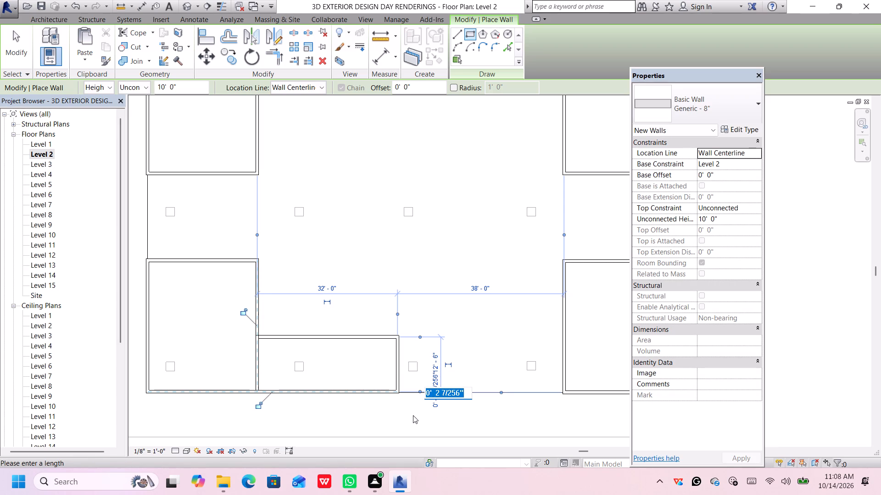
key("Escape")
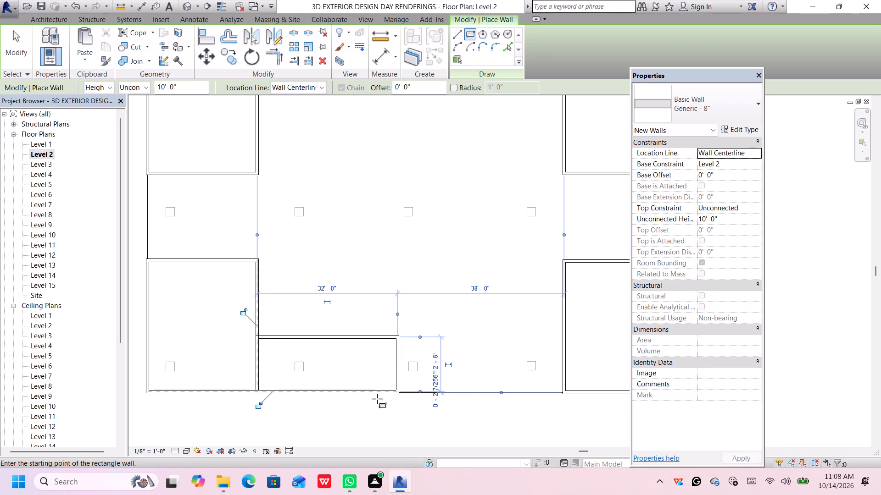
key("Escape")
key("Escape")
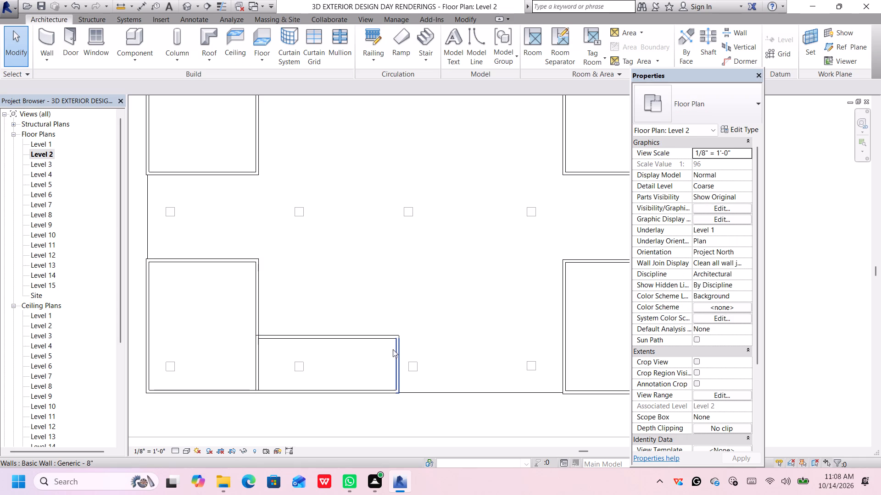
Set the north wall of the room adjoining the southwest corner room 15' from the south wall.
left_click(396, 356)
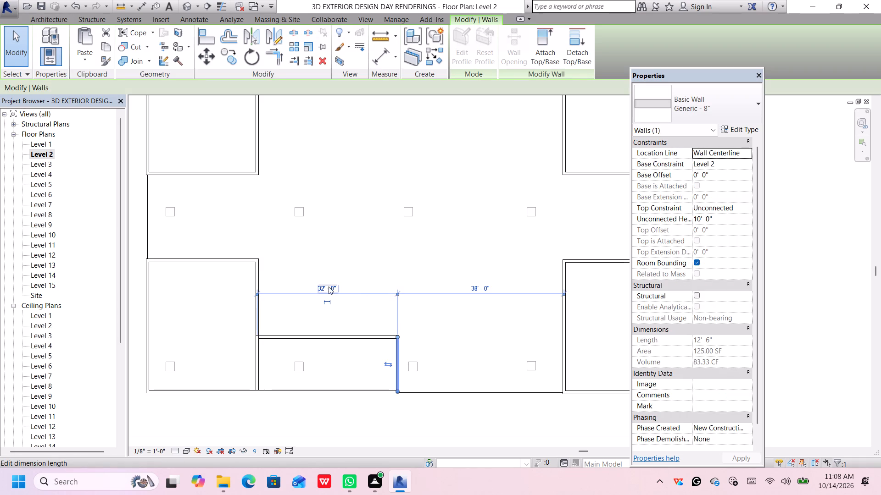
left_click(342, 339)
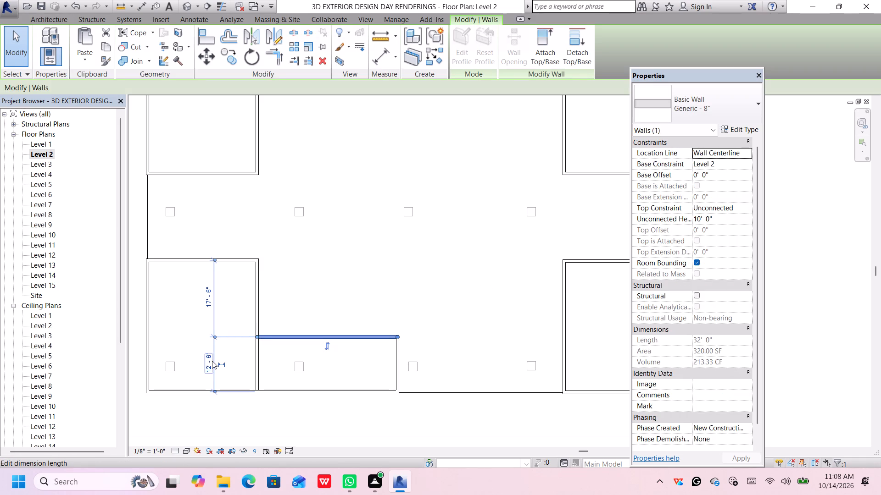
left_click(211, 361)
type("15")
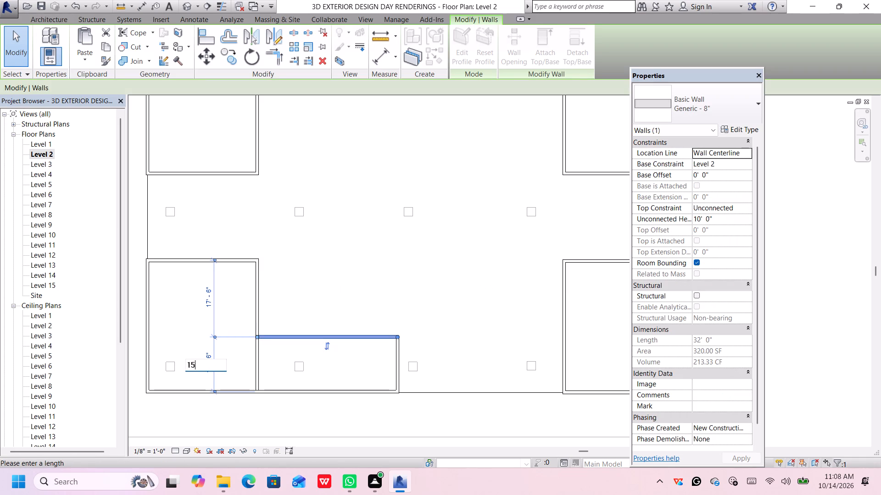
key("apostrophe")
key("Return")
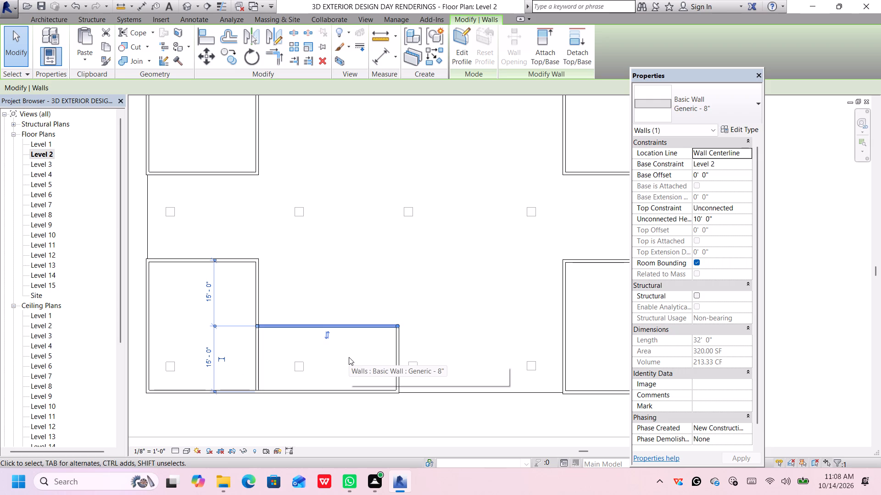
Set the adjoining room's north wall 12' from the south wall.
left_click(207, 358)
type("12")
key("apostrophe")
key("Return")
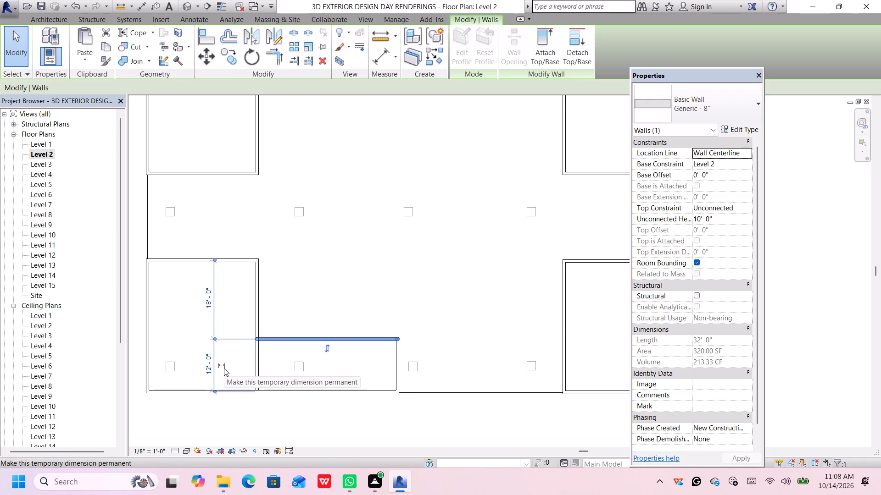
Delete the south wall of the room adjoining the southwest corner room.
middle_click_drag(477, 419, 460, 412)
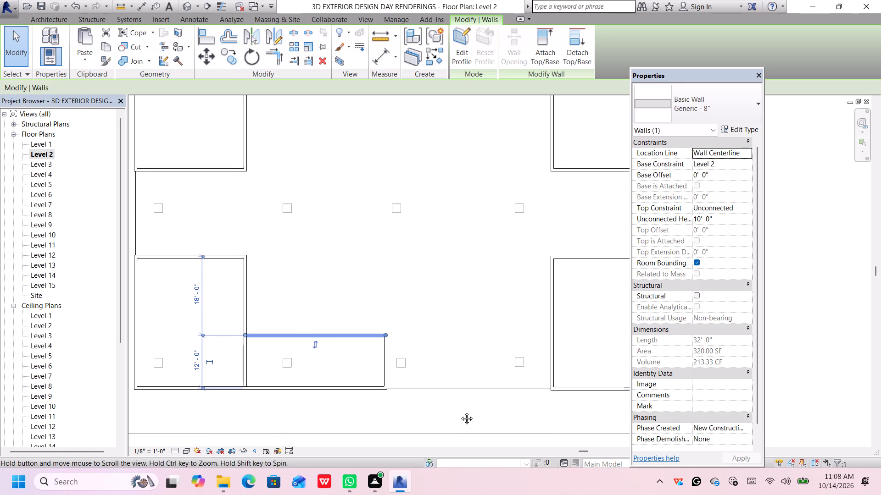
middle_click_drag(460, 412, 456, 409)
left_click(318, 379)
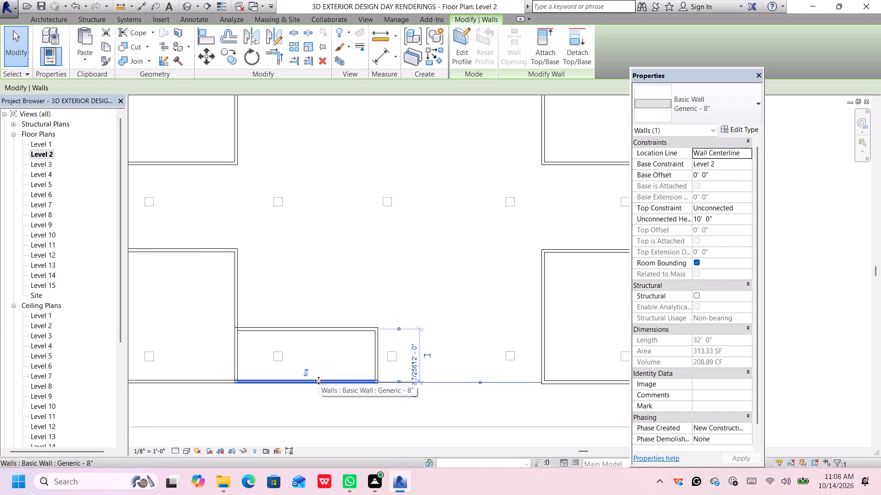
key("Delete")
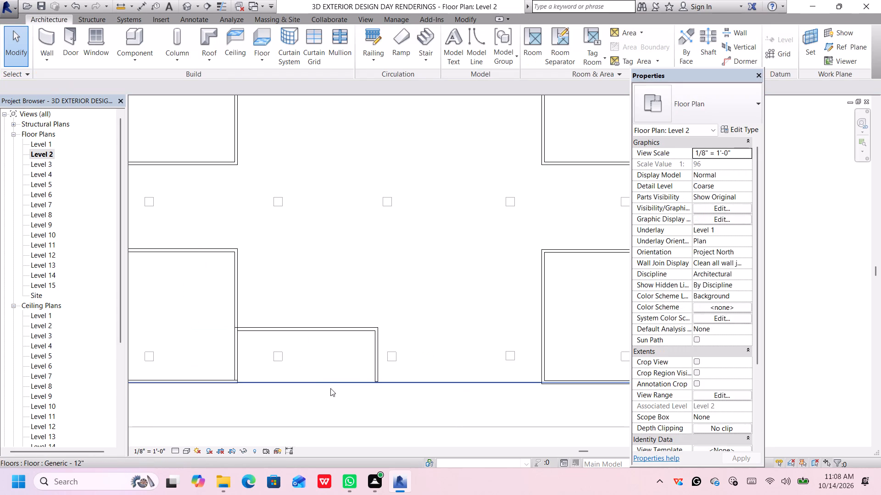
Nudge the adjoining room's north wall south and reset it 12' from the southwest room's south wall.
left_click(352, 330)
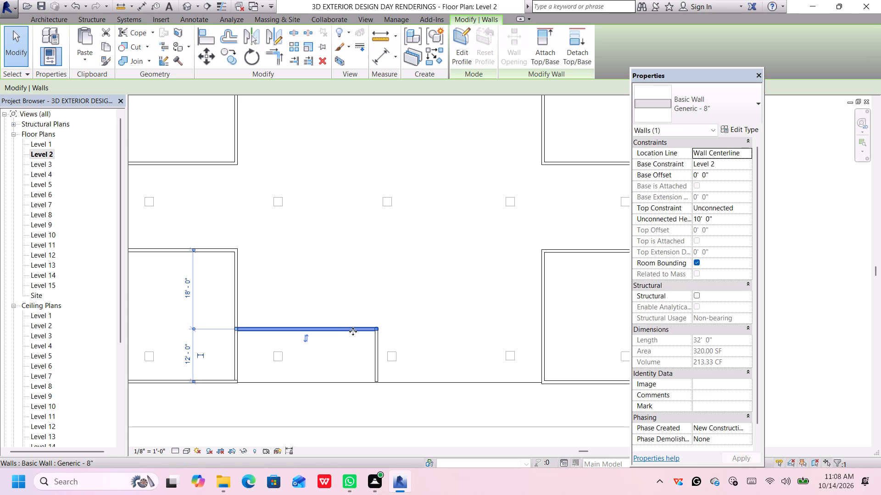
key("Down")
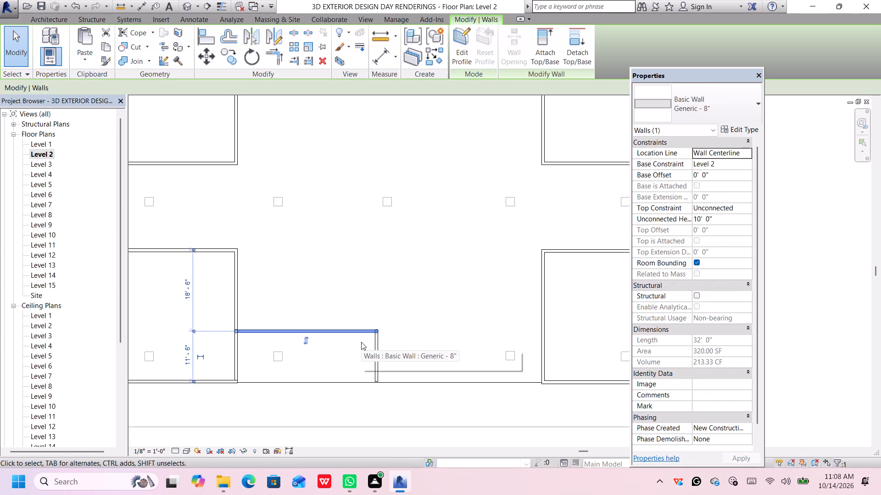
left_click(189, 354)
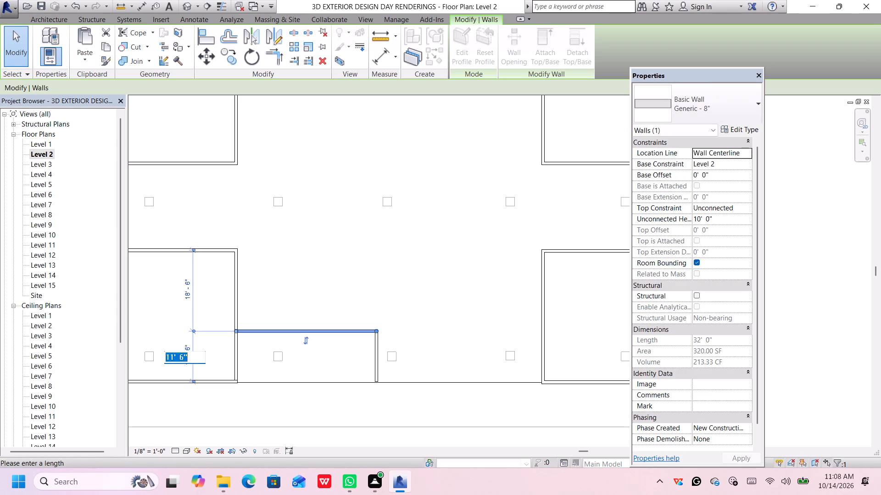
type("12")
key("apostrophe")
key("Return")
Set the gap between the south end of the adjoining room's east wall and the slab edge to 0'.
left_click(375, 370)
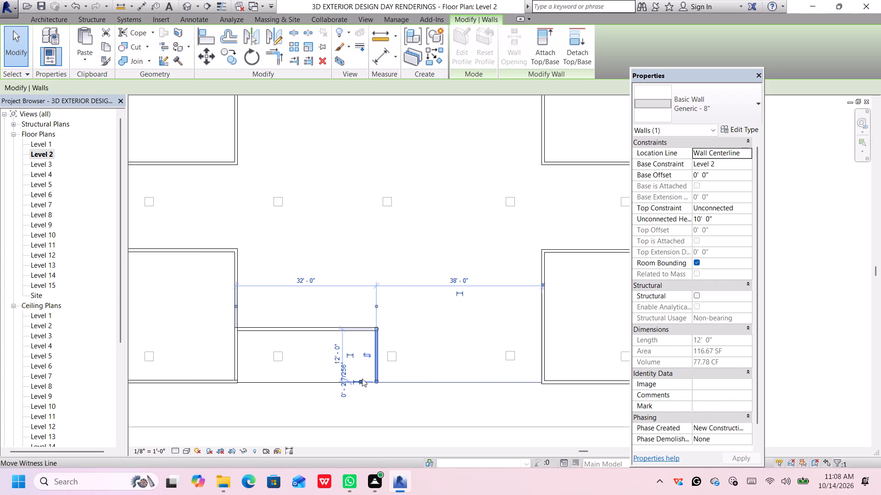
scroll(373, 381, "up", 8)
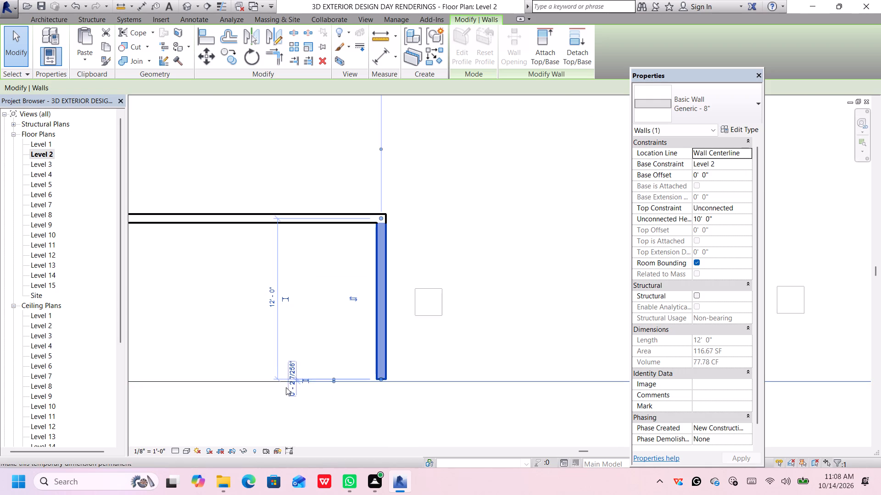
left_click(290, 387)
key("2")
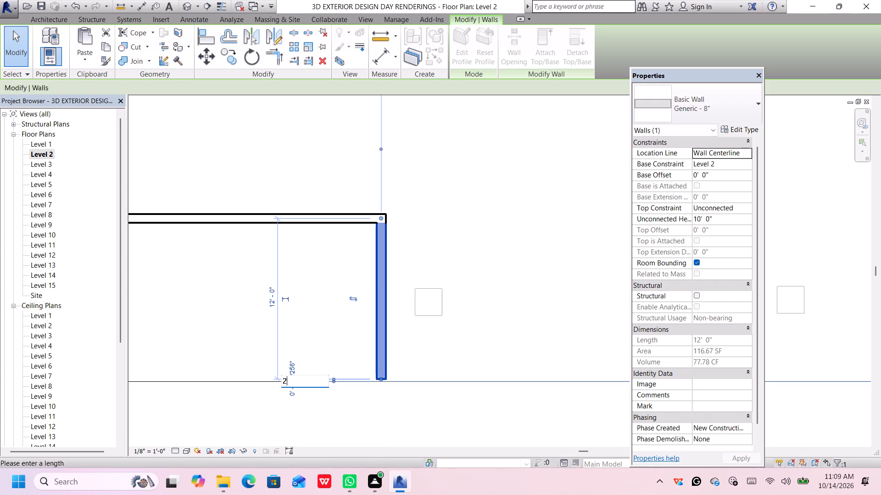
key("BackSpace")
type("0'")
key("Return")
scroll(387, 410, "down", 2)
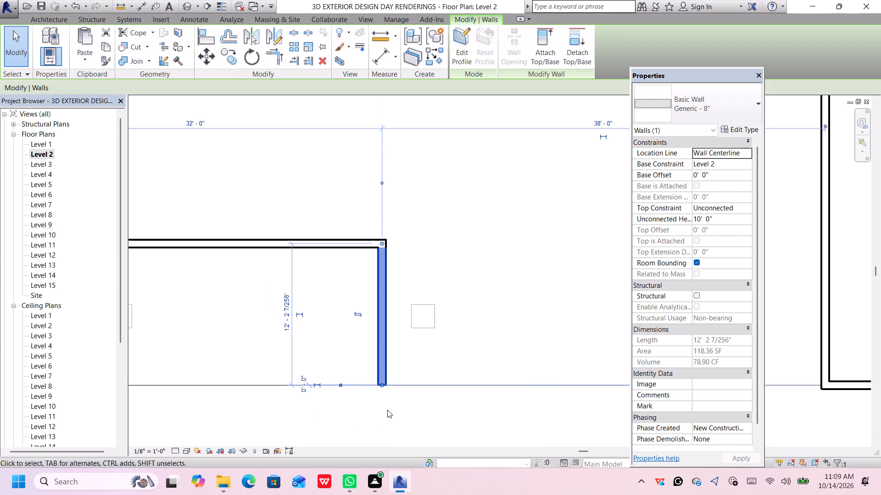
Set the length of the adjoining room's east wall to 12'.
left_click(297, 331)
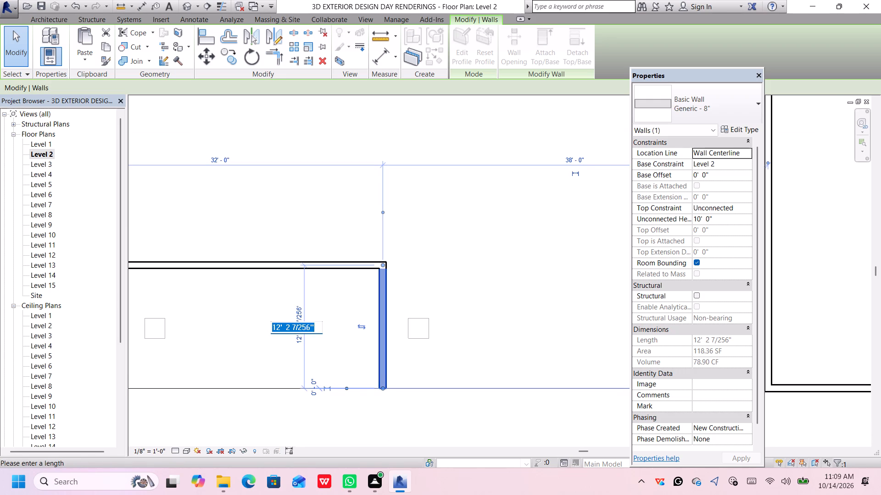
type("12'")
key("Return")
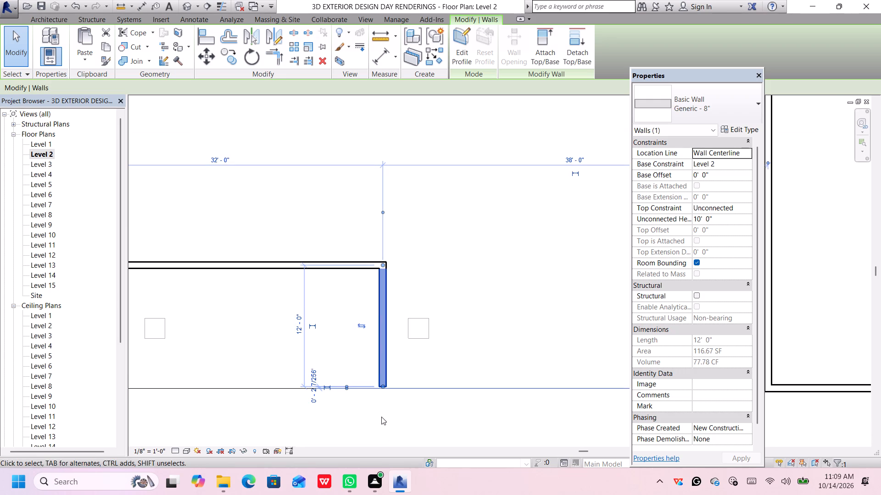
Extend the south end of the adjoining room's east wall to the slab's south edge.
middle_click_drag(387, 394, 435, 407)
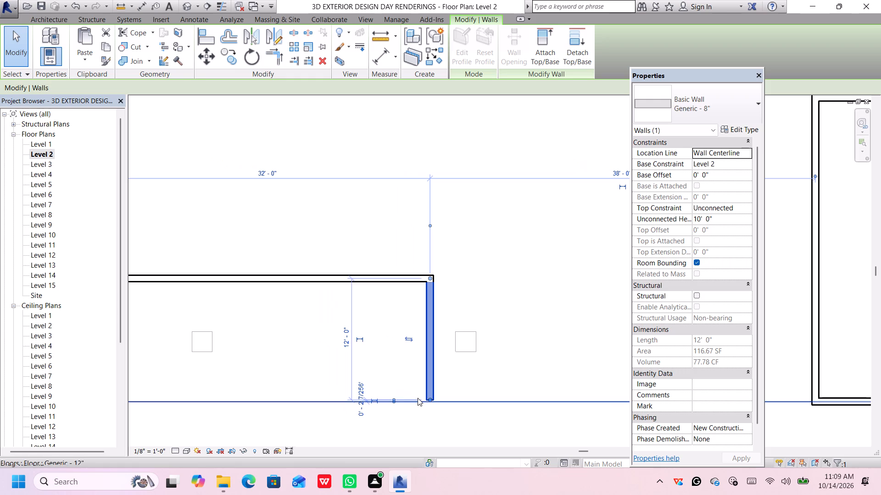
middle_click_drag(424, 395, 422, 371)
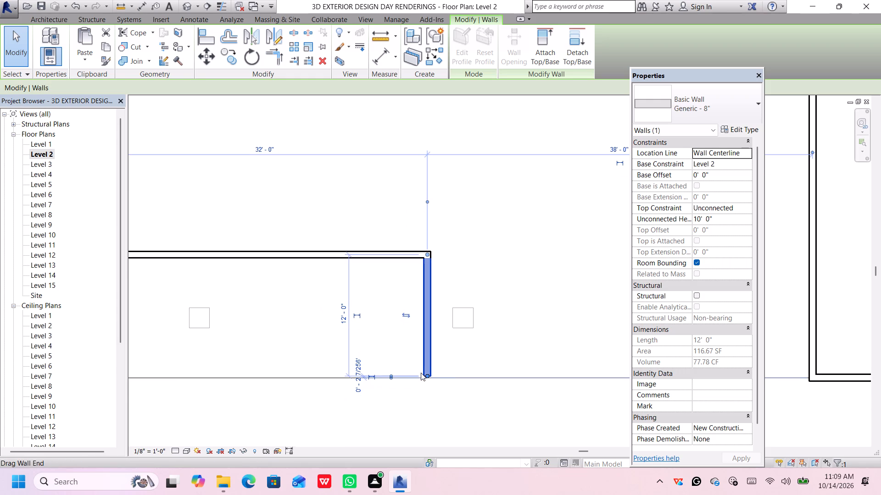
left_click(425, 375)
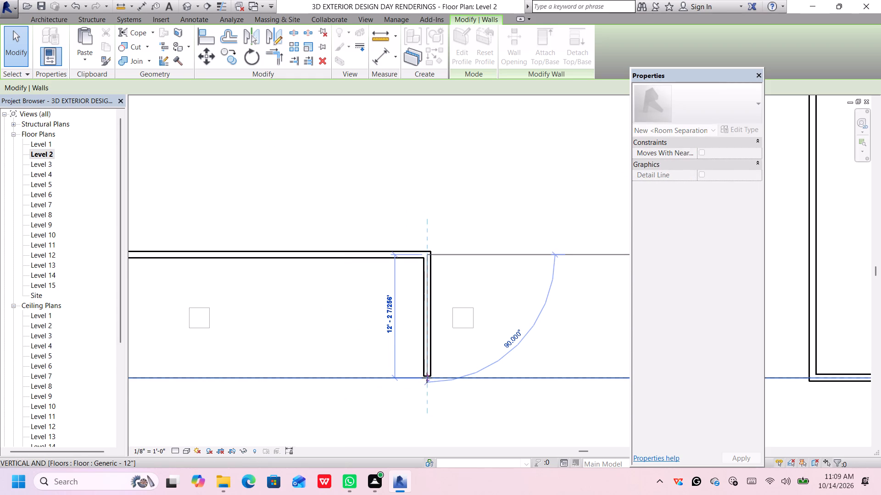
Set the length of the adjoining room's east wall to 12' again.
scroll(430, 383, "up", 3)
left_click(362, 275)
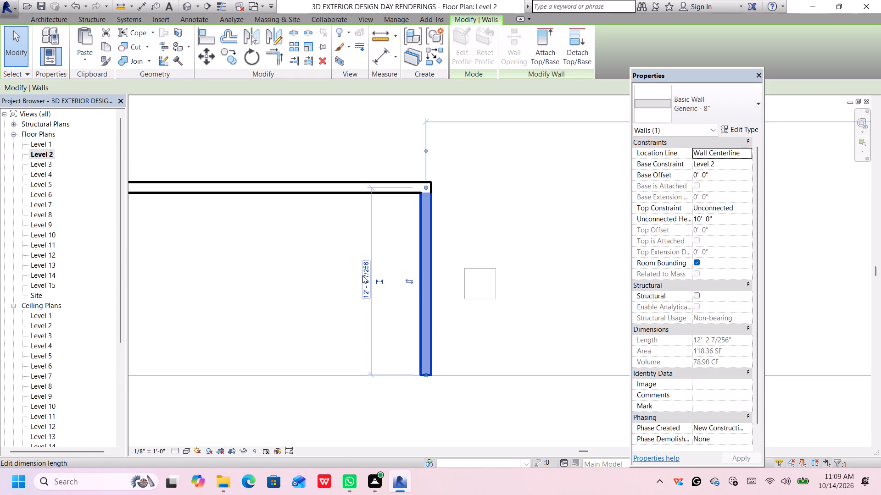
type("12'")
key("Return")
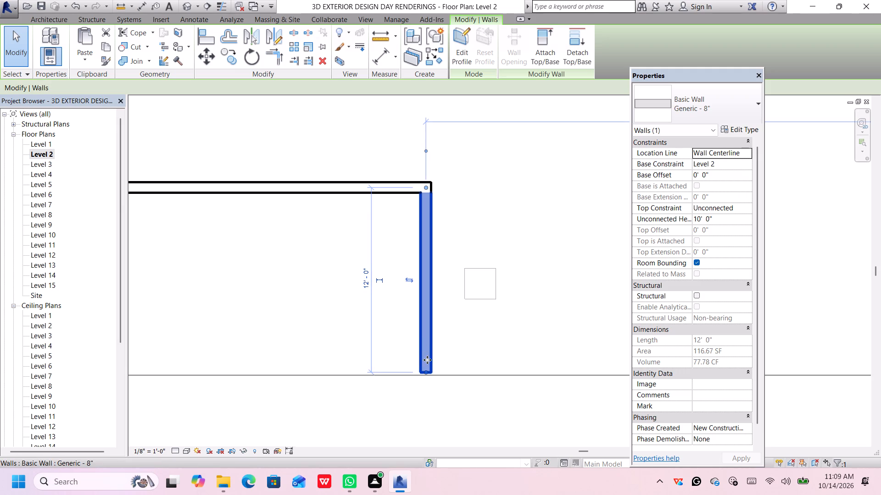
Close the gap between the adjoining room's east wall and the slab's south edge by setting it to 0'.
scroll(427, 355, "down", 6)
middle_click_drag(431, 360, 449, 355)
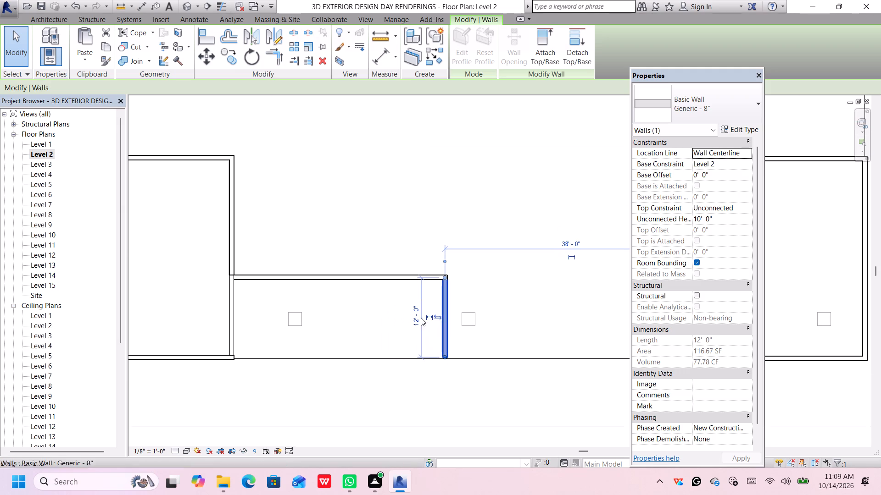
left_click(392, 277)
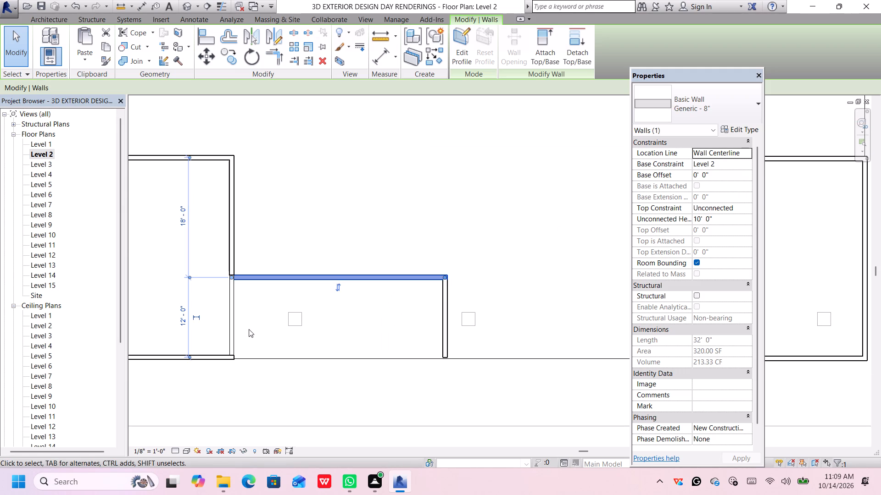
left_click(446, 322)
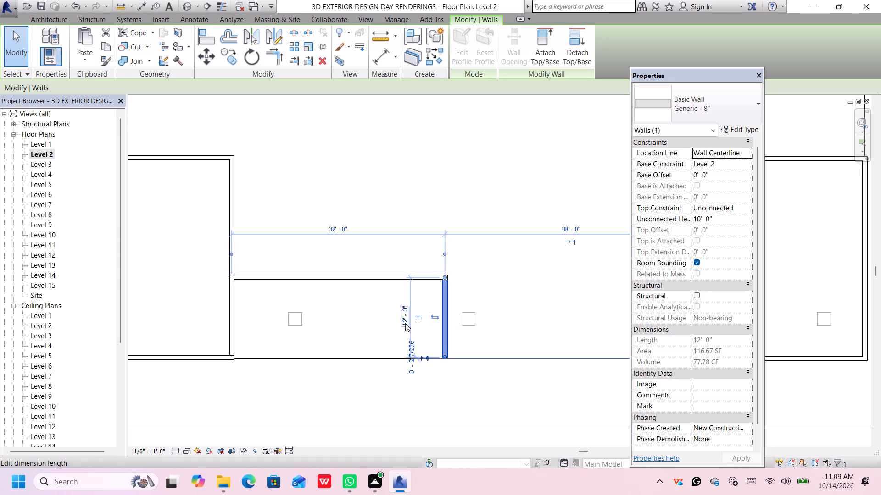
left_click(411, 356)
scroll(411, 355, "left", 1)
scroll(411, 355, "right", 1)
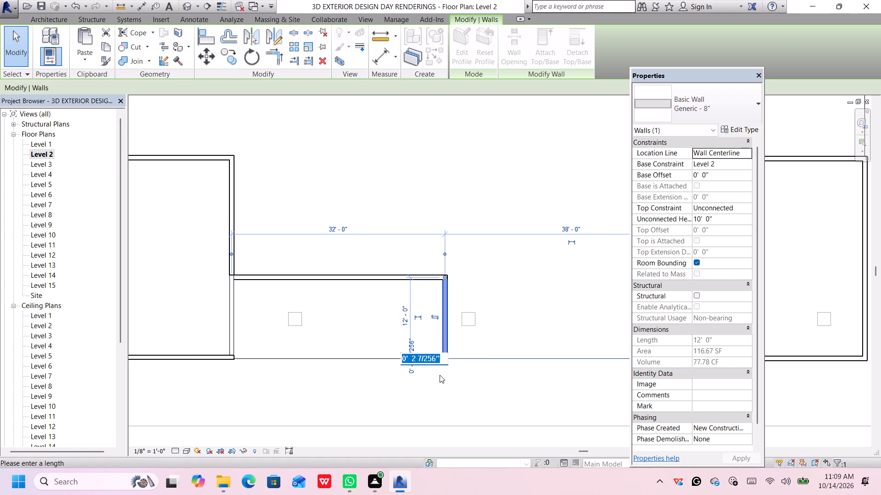
type("0'")
key("Return")
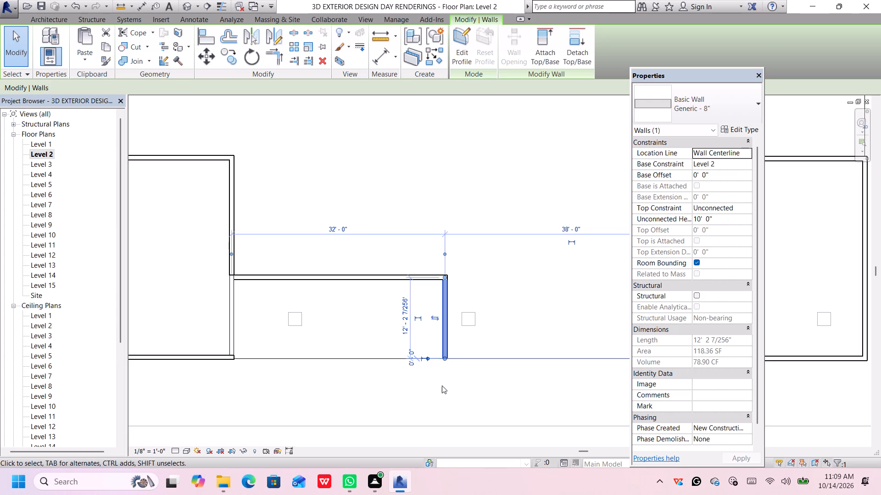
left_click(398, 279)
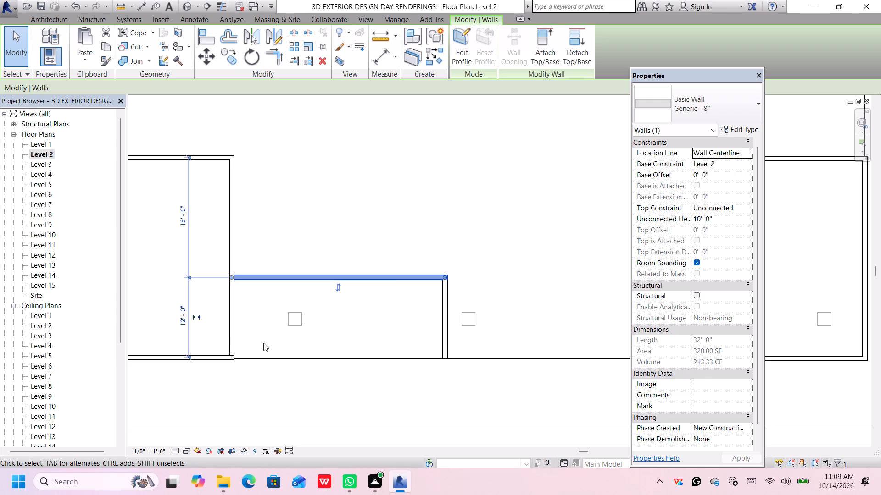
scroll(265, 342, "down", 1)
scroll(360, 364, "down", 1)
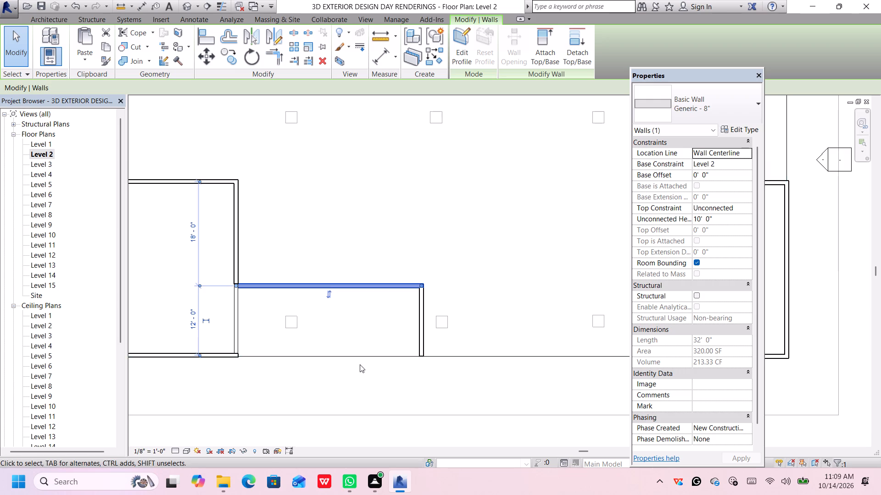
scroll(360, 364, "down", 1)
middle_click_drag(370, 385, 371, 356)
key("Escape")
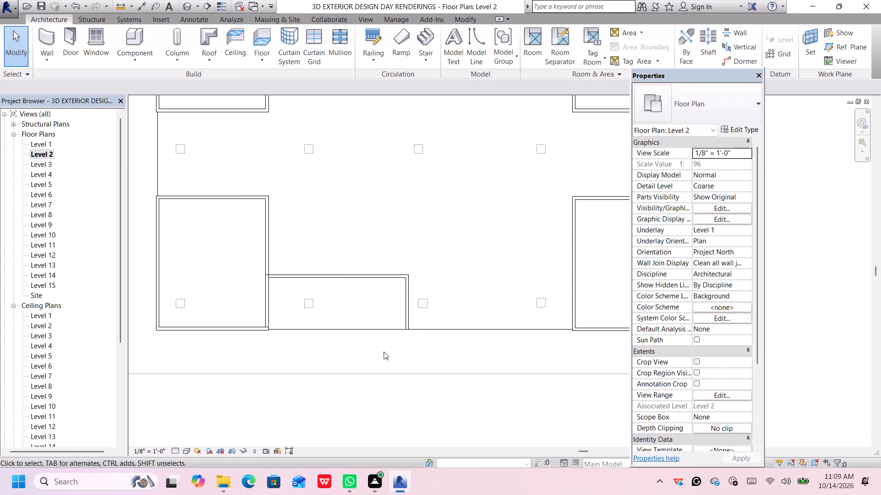
Nudge the southwest corner room's west wall 6" east, inward from the slab's west edge.
middle_click_drag(432, 335, 409, 334)
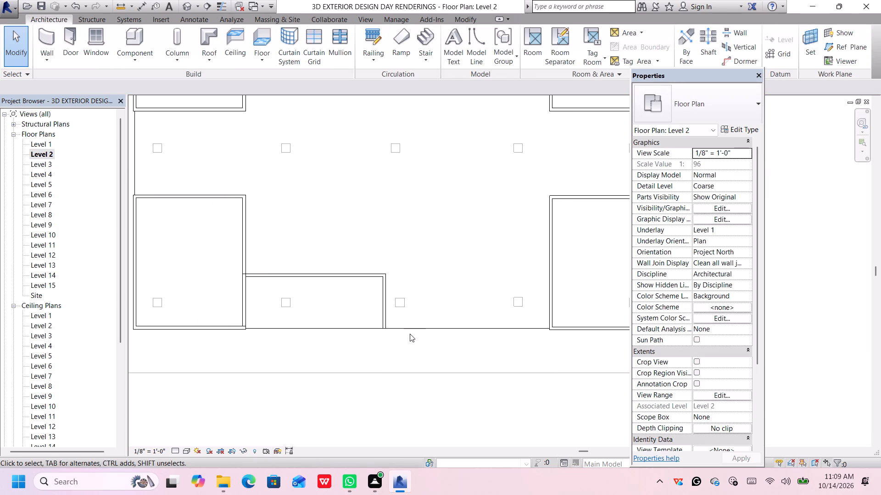
middle_click_drag(206, 346, 256, 347)
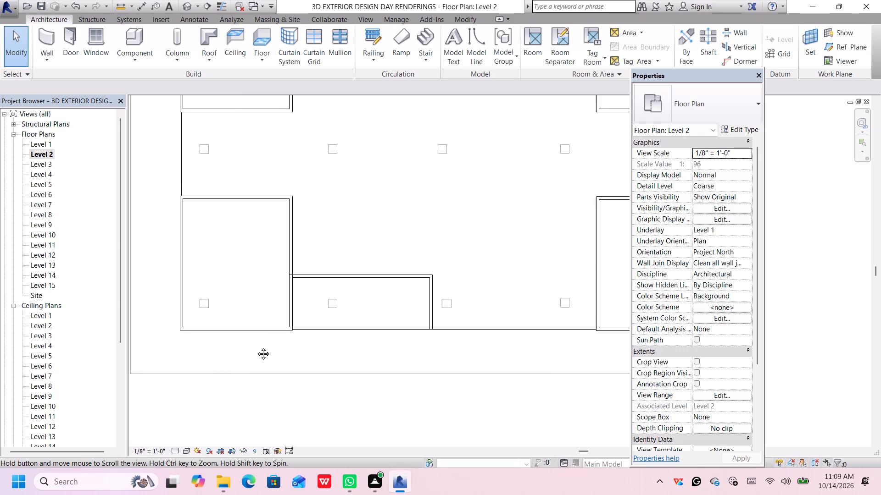
middle_click_drag(256, 347, 256, 348)
left_click(190, 282)
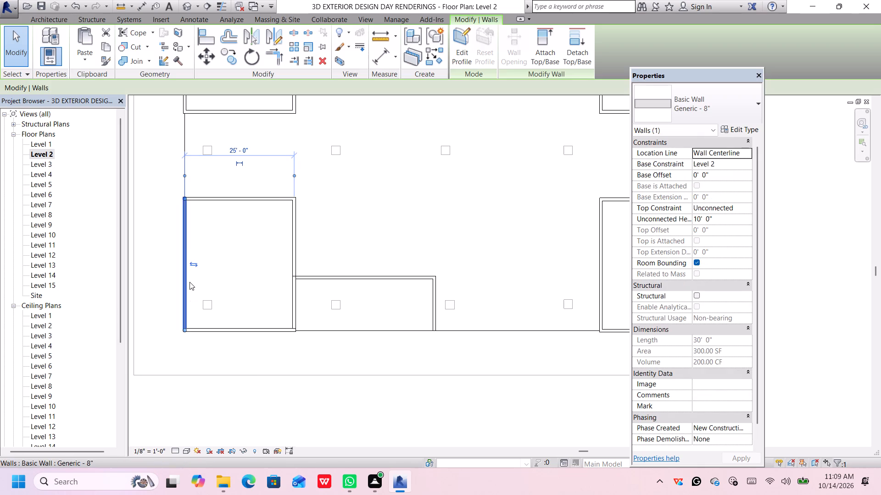
key("Right")
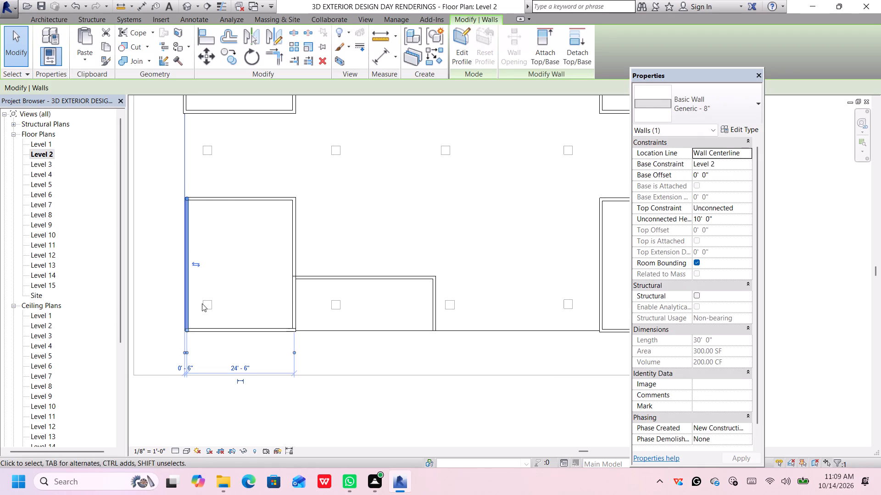
Nudge the southwest corner room's west wall slightly west so its outer face lines up with the slab's west edge.
scroll(176, 271, "up", 8)
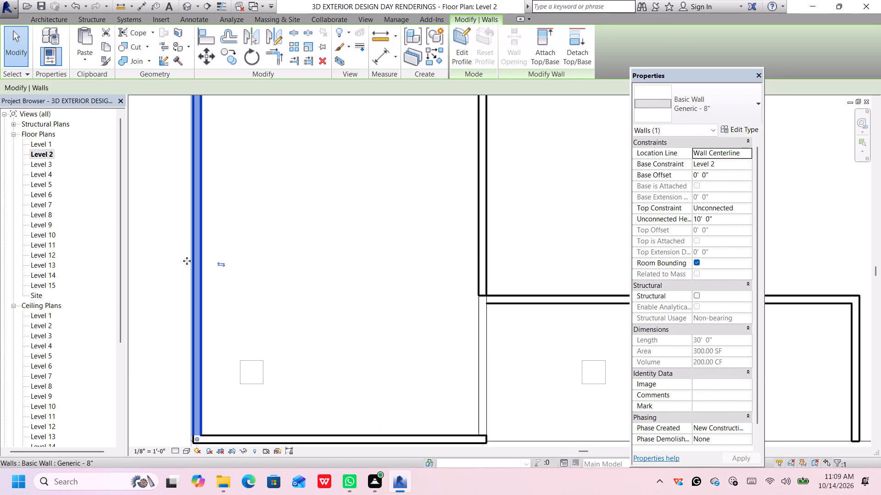
key("Left")
scroll(195, 269, "down", 5)
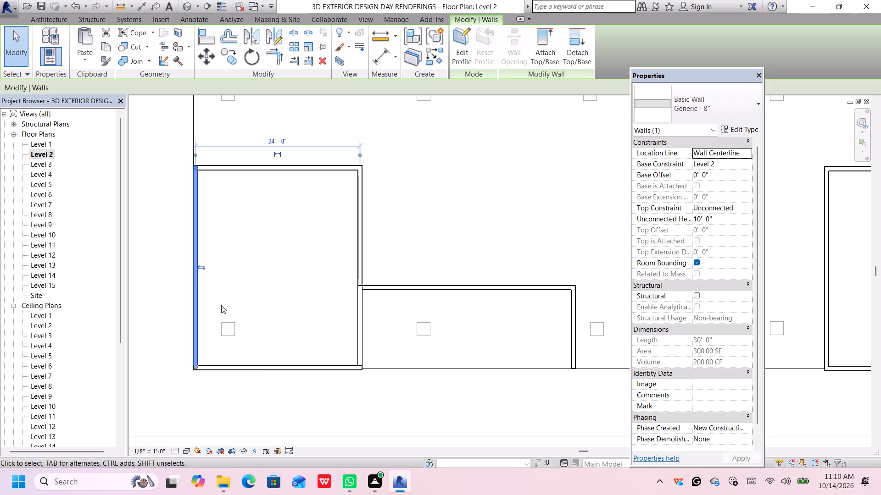
Nudge the southwest corner room's south wall north in fine increments to line its outer face up with the slab's south edge.
left_click(260, 366)
scroll(291, 347, "up", 1)
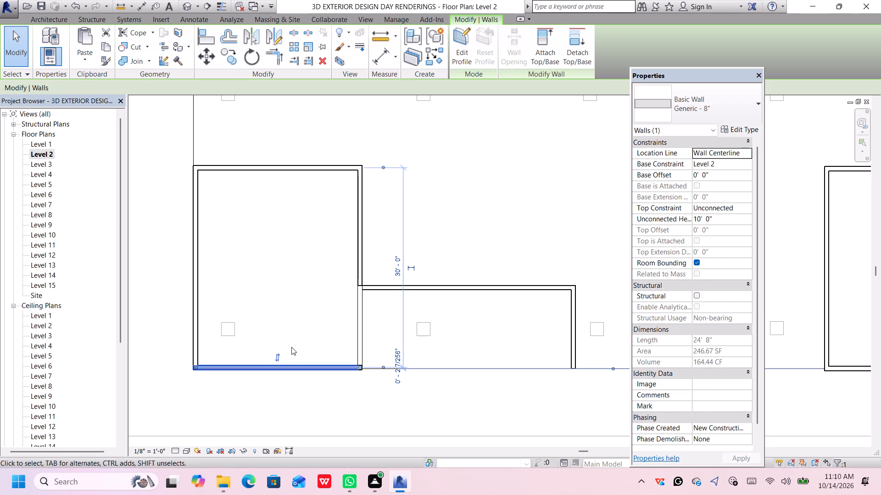
scroll(291, 347, "up", 1)
scroll(387, 391, "up", 5)
key("Up")
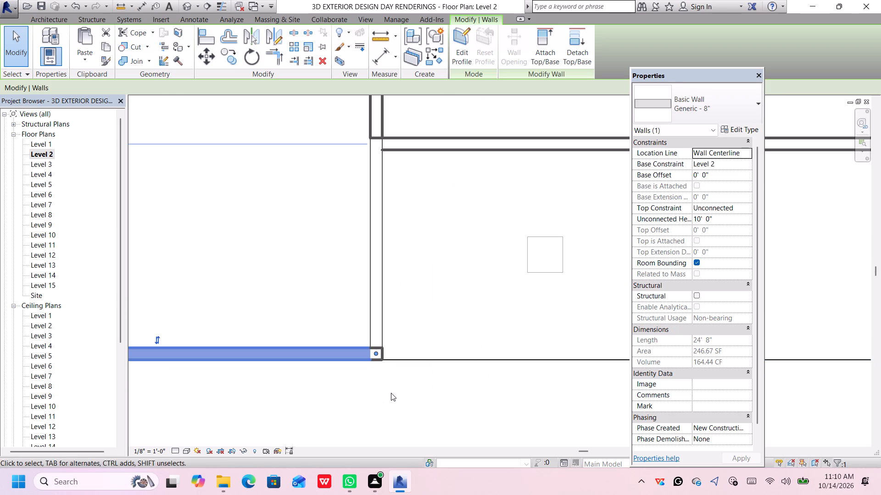
key("Up")
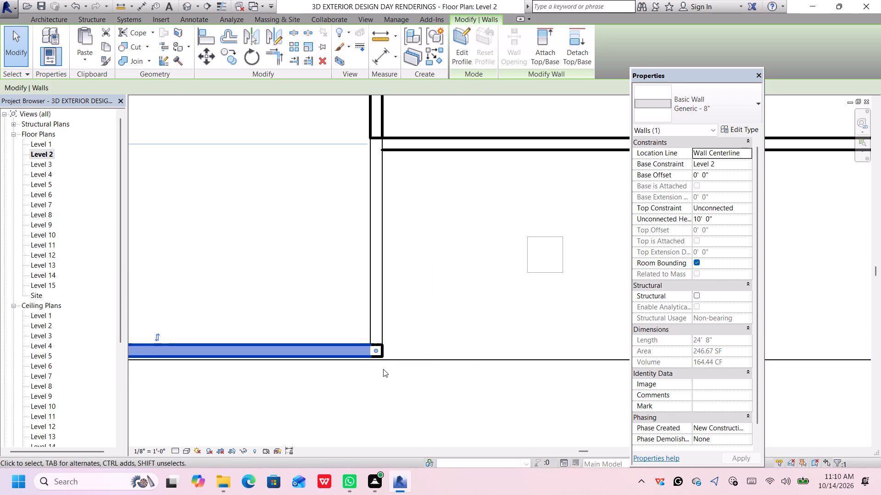
scroll(383, 369, "up", 10)
key("Down")
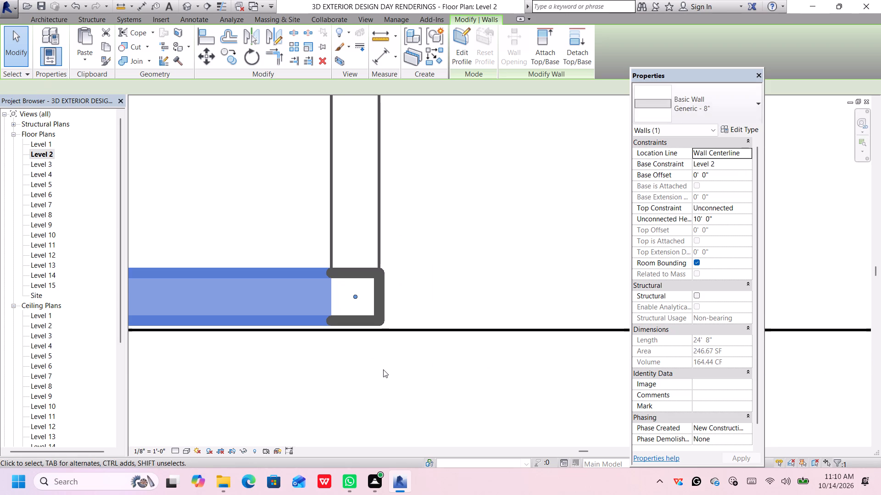
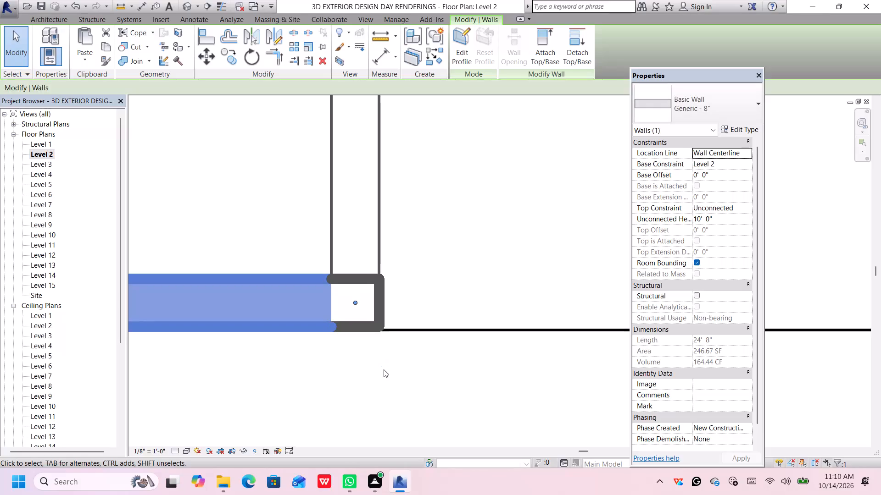
Set the length of the east wall of the room adjoining the southwest corner room to 12'.
scroll(384, 369, "down", 12)
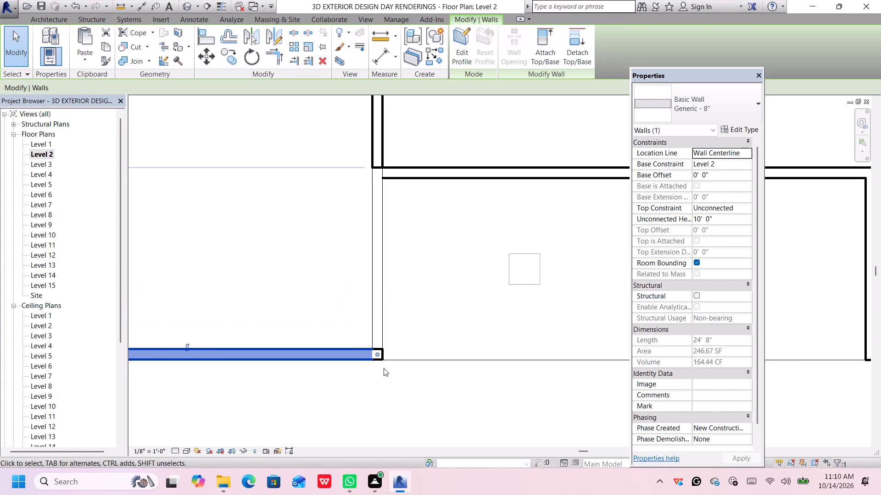
scroll(384, 368, "down", 11)
middle_click_drag(389, 392, 361, 365)
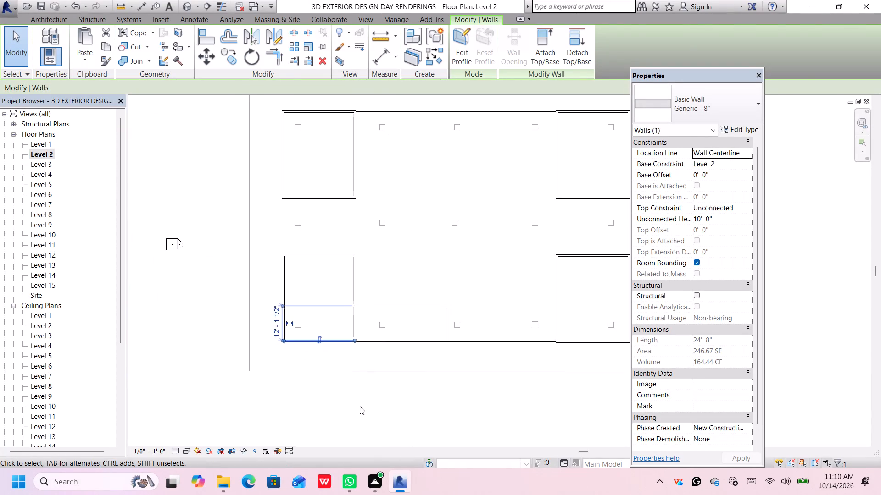
left_click(361, 407)
middle_click_drag(425, 377, 364, 376)
middle_click(363, 376)
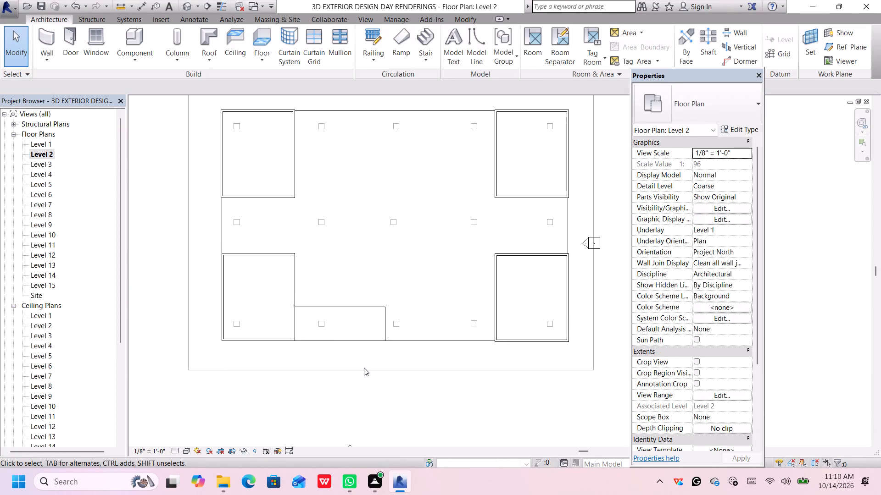
middle_click_drag(403, 341, 371, 339)
scroll(414, 349, "up", 3)
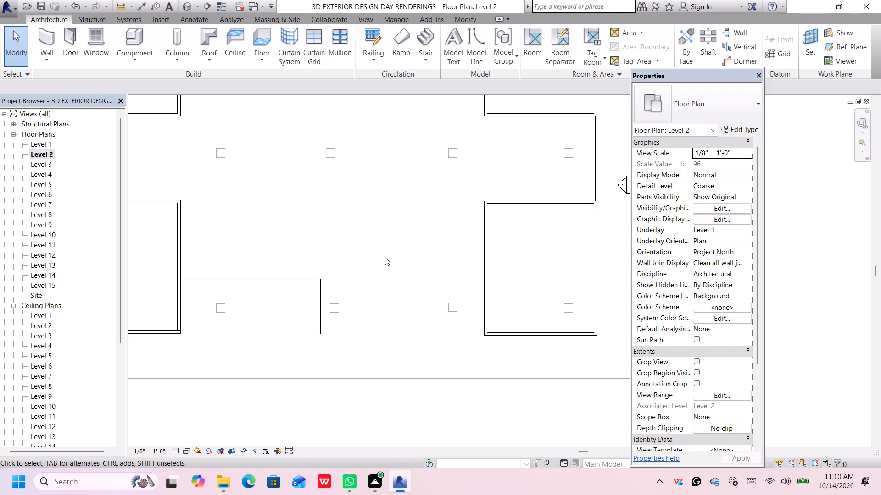
scroll(475, 334, "up", 2)
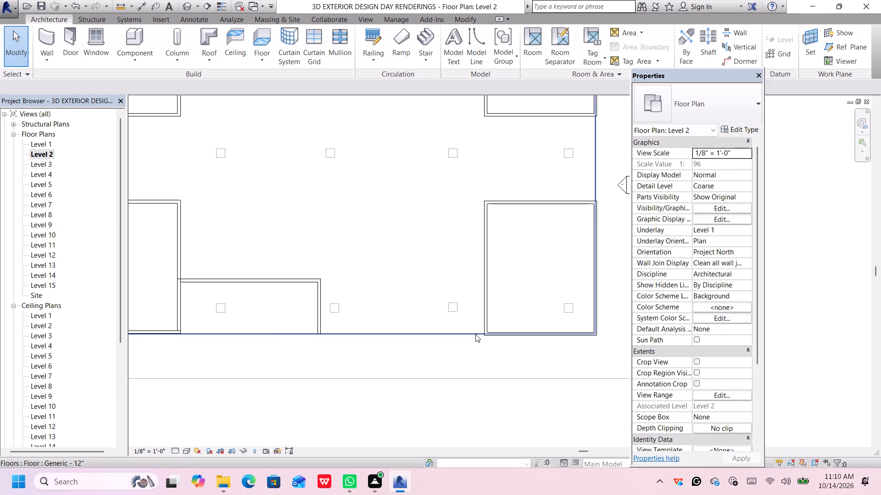
scroll(475, 334, "up", 2)
scroll(492, 337, "down", 4)
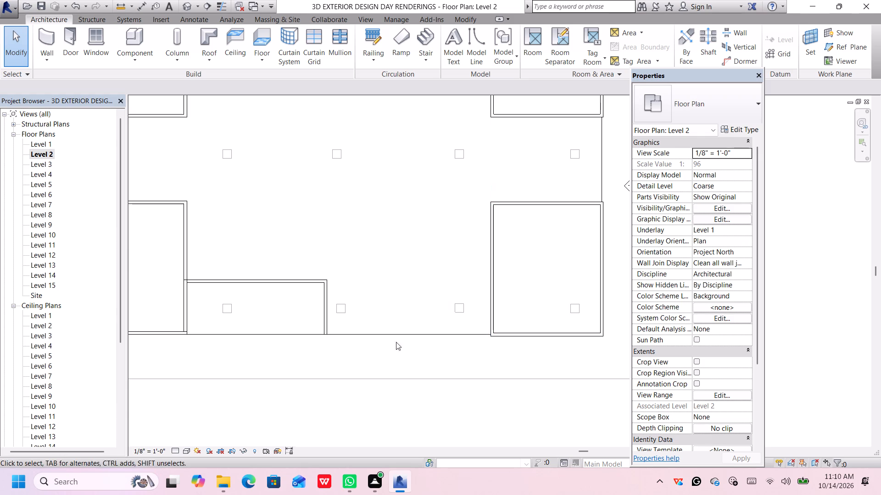
middle_click_drag(317, 306, 332, 317)
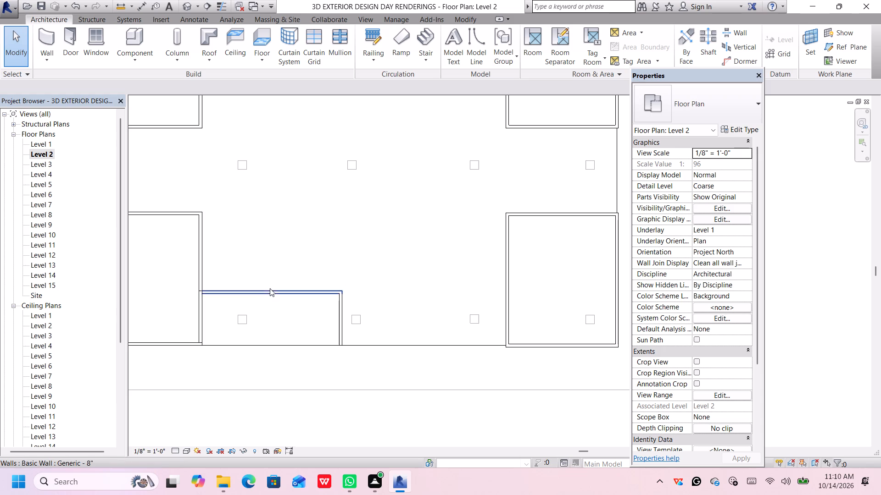
left_click(341, 309)
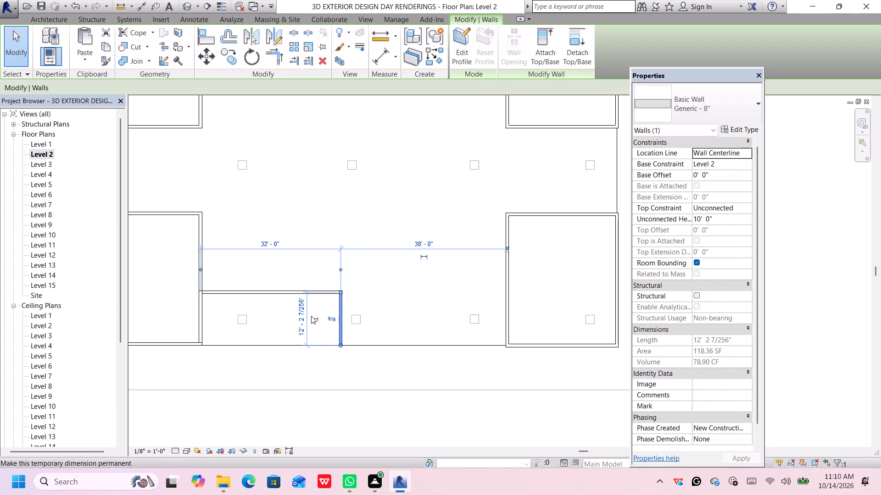
left_click(305, 319)
type("12'")
key("Return")
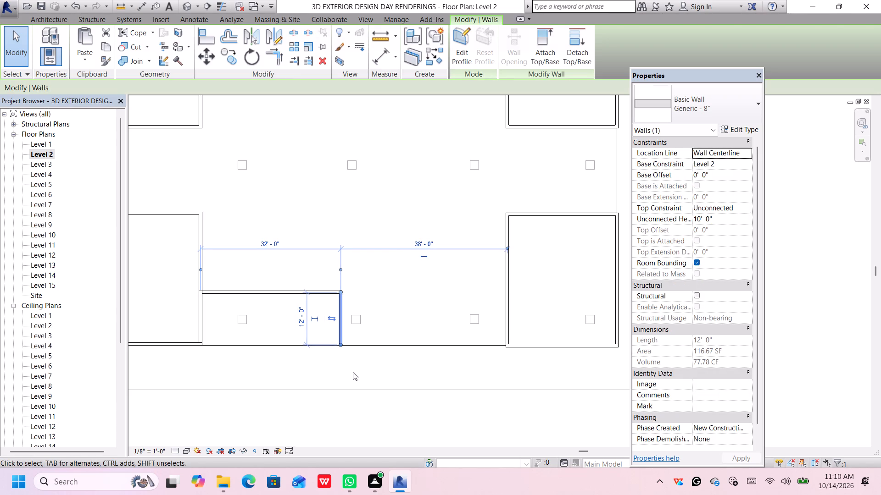
left_click(353, 372)
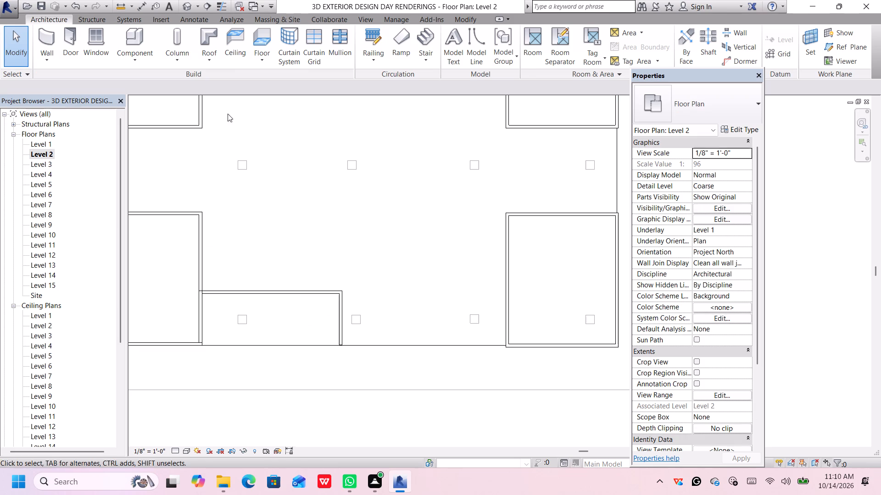
Draw a Generic - 8" wall 33' west along the slab's south edge from the southeast corner room's southwest corner.
left_click(50, 47)
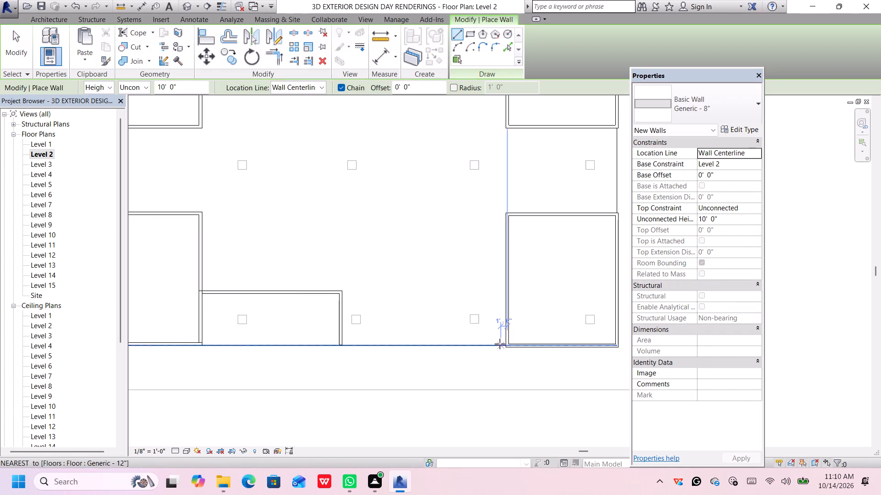
scroll(506, 343, "up", 5)
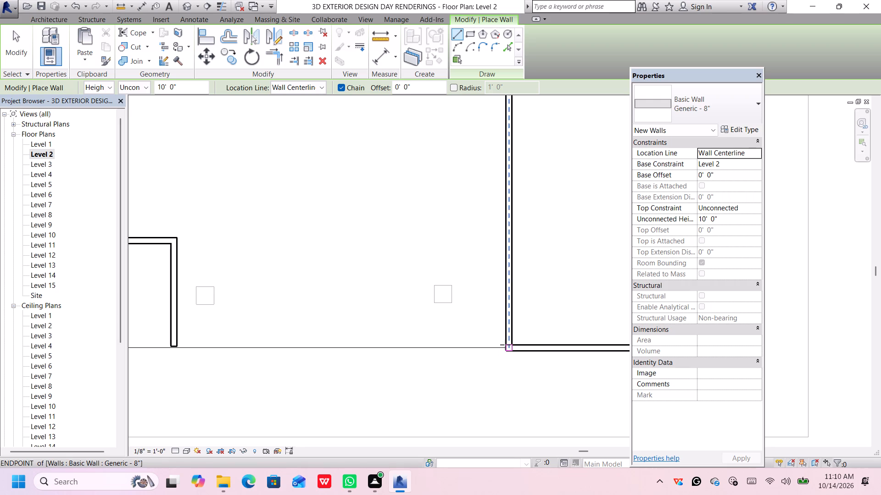
left_click(507, 344)
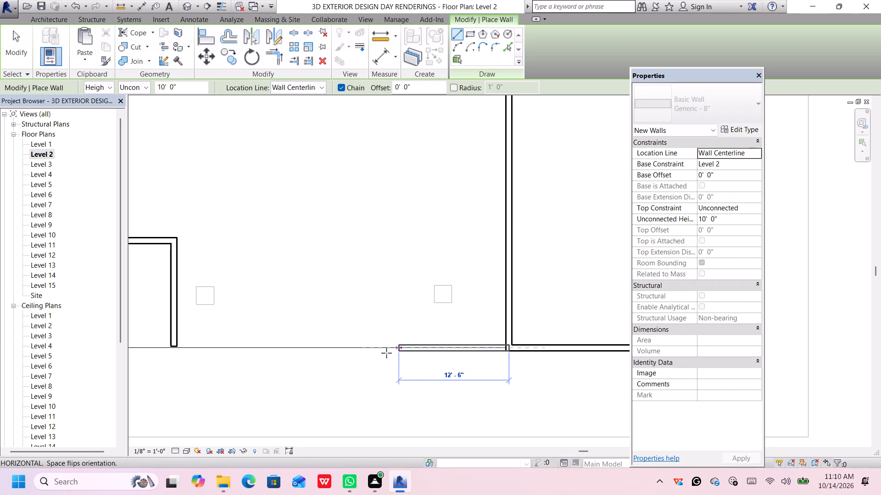
scroll(385, 352, "down", 7)
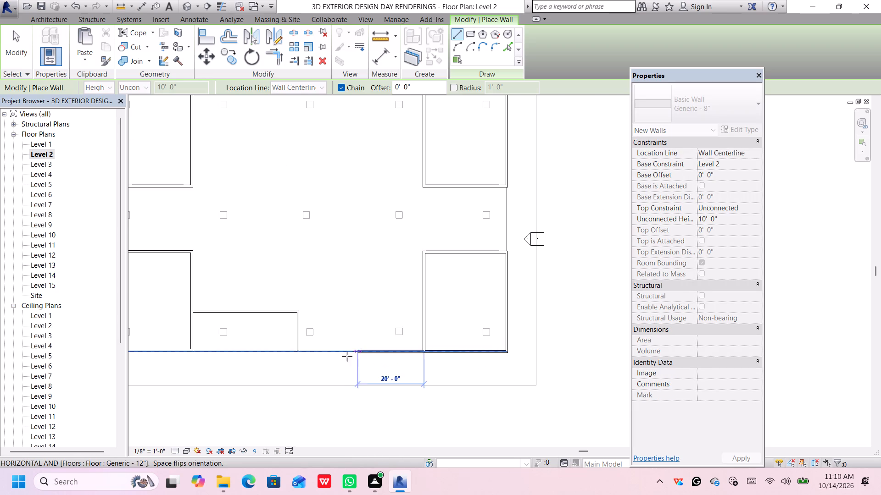
middle_click_drag(322, 355, 420, 375)
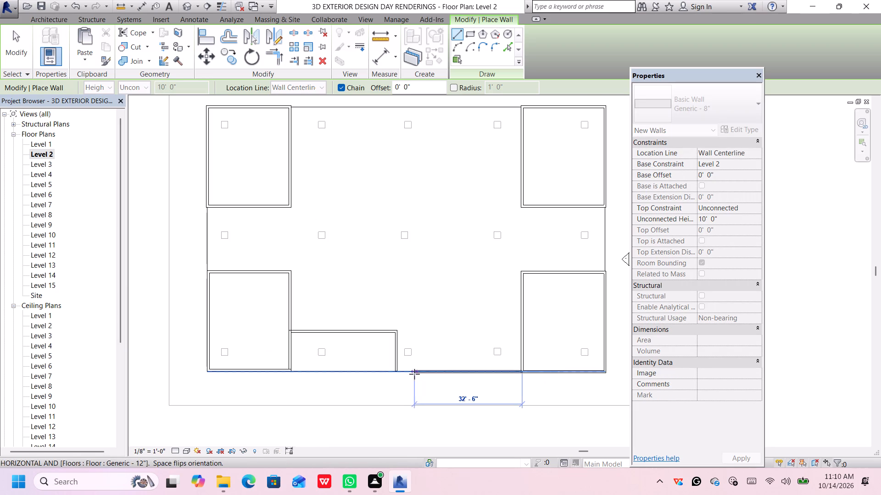
scroll(413, 371, "up", 1)
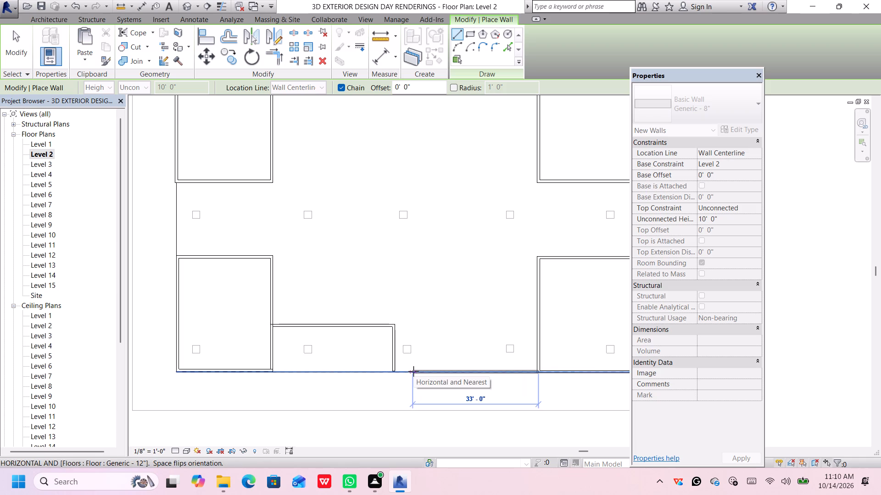
scroll(410, 371, "up", 2)
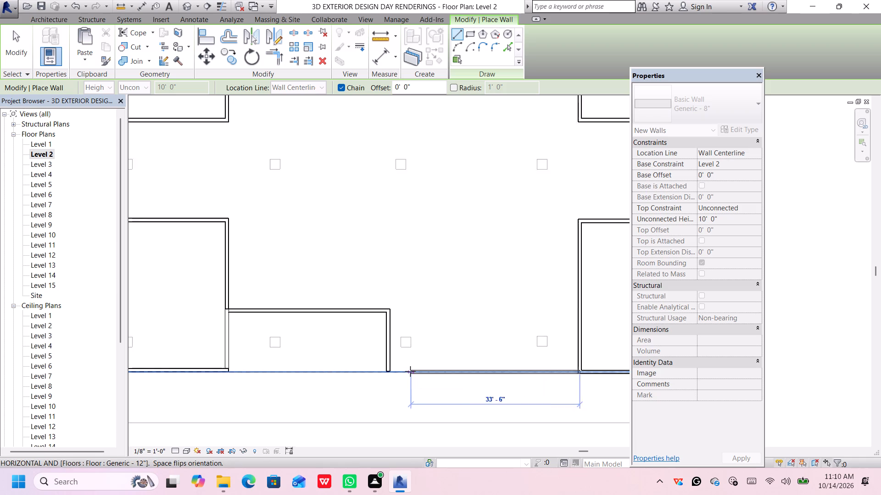
scroll(410, 371, "up", 1)
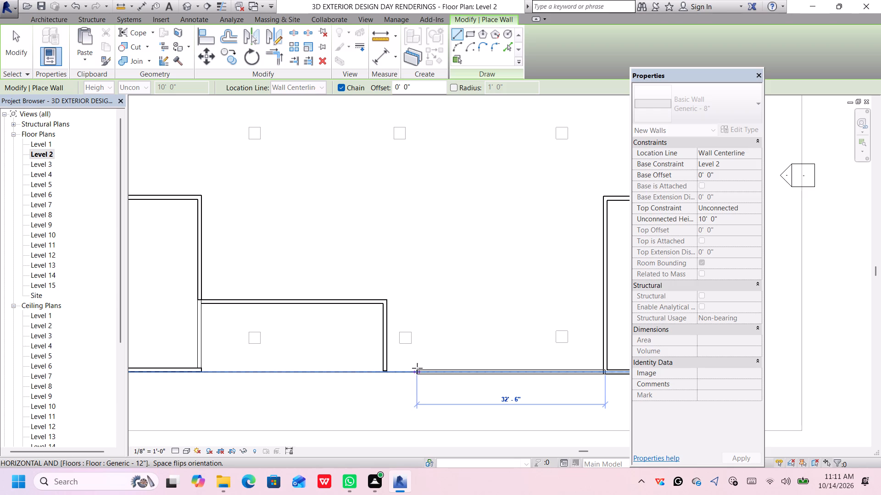
scroll(409, 371, "up", 1)
scroll(409, 371, "down", 4)
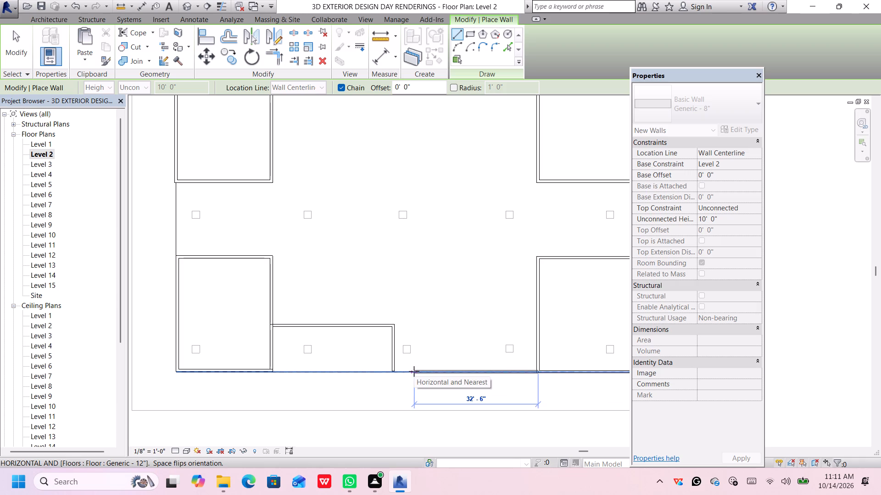
type("33")
key("apostrophe")
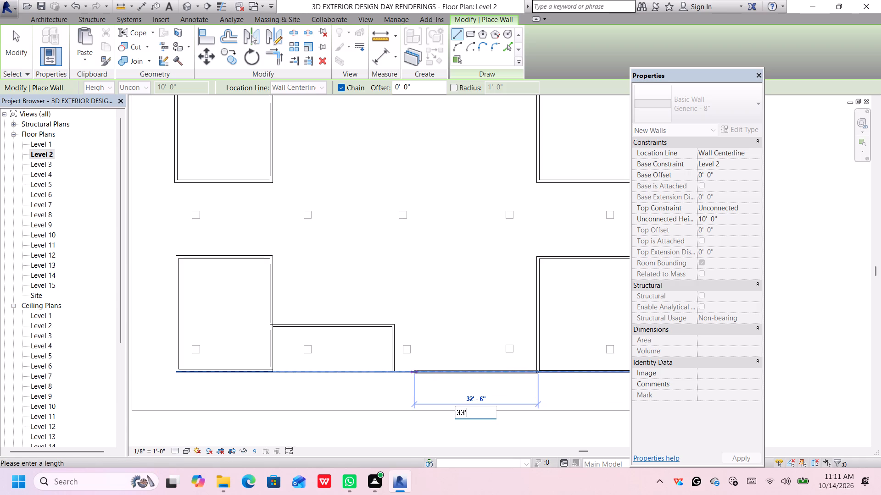
key("Return")
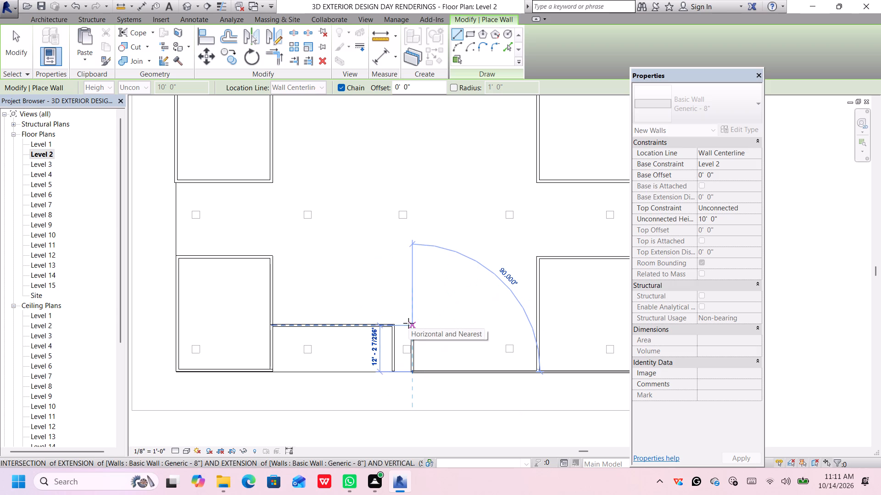
Continue the wall chain 12' north and back east to the southeast corner room's west wall, enclosing the new room.
type("12")
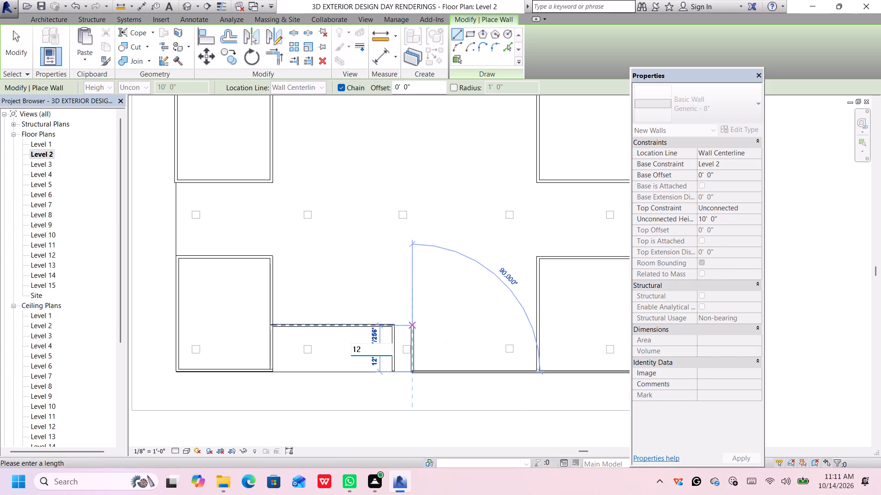
key("apostrophe")
key("Return")
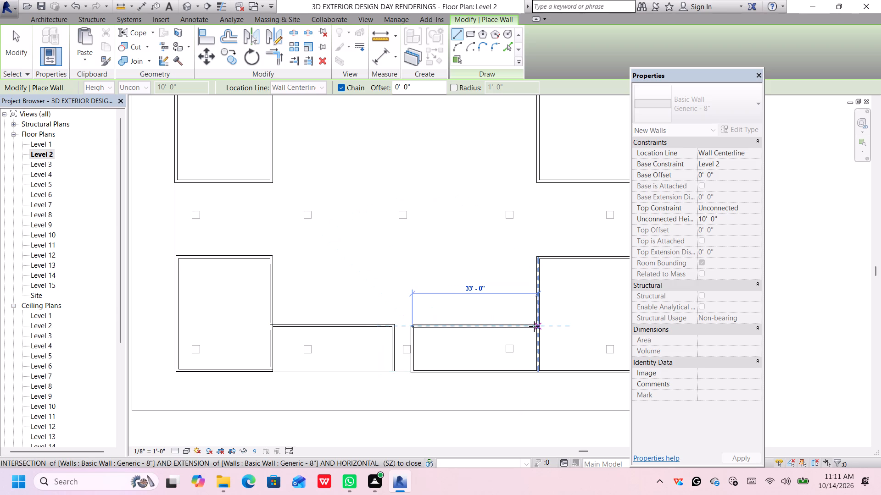
left_click(535, 326)
key("space")
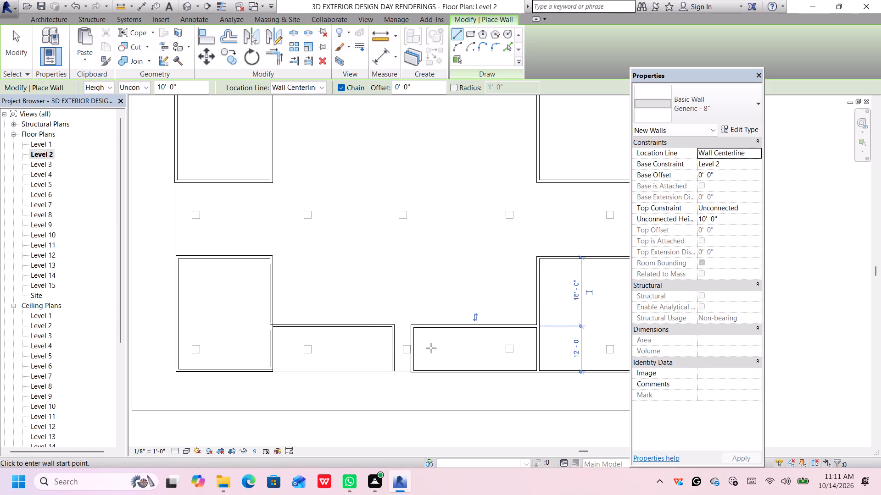
key("Escape")
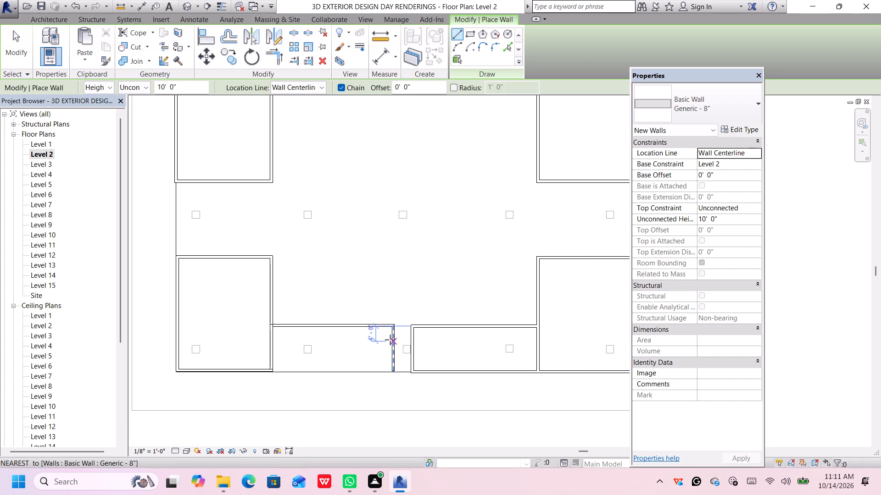
key("Escape")
Set the western adjoining room's east wall 33' from the southwest corner room's east wall.
left_click(377, 324)
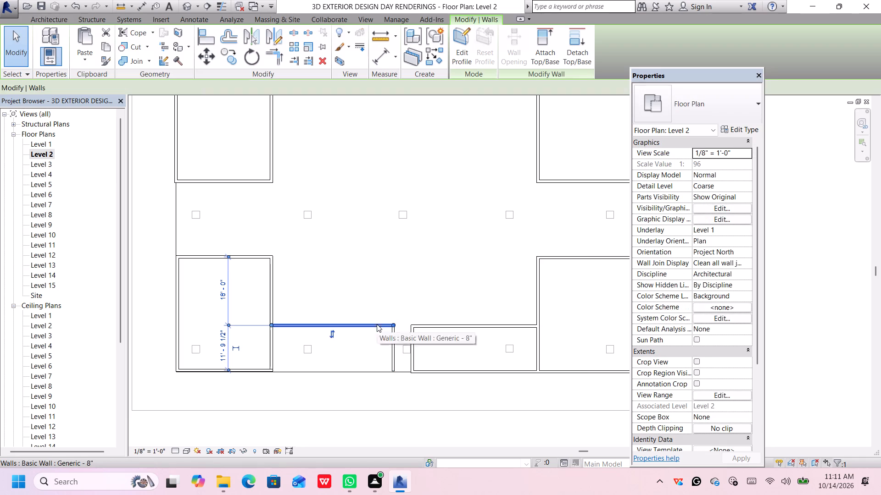
left_click(392, 346)
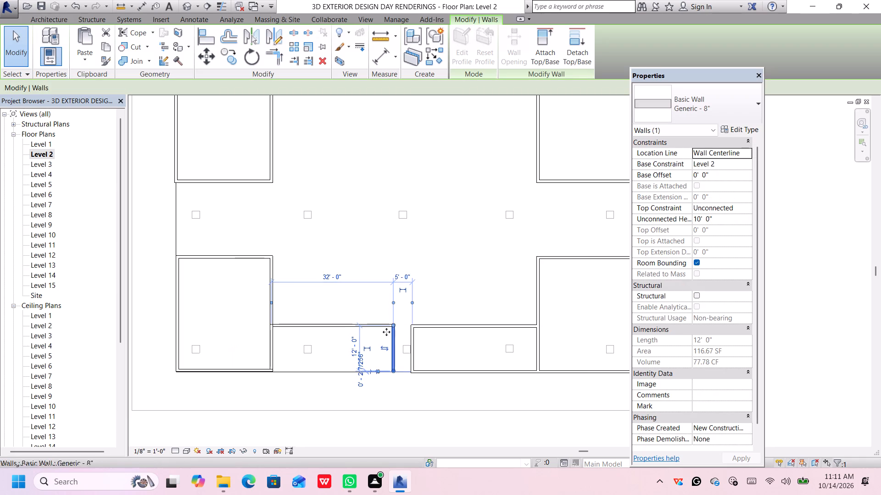
left_click(335, 275)
type("33'")
key("Return")
scroll(436, 407, "down", 1)
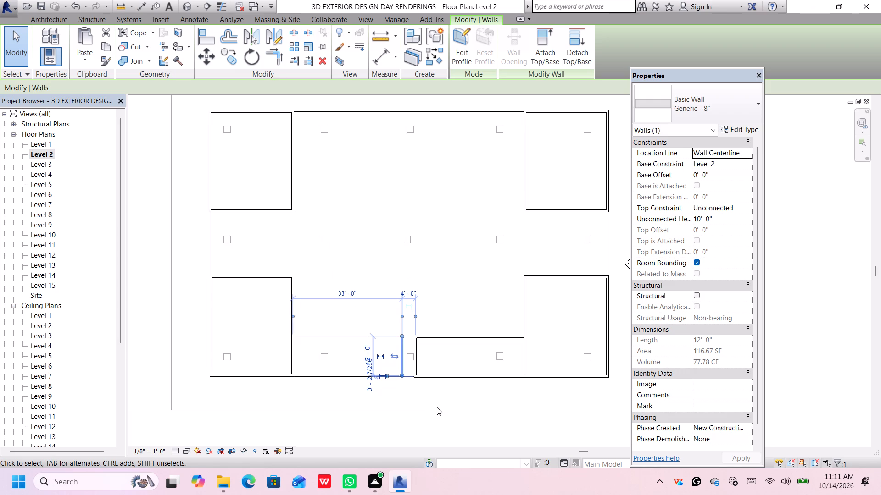
Delete the continuous south wall running along the new adjoining room and the southeast corner room.
scroll(450, 337, "up", 1)
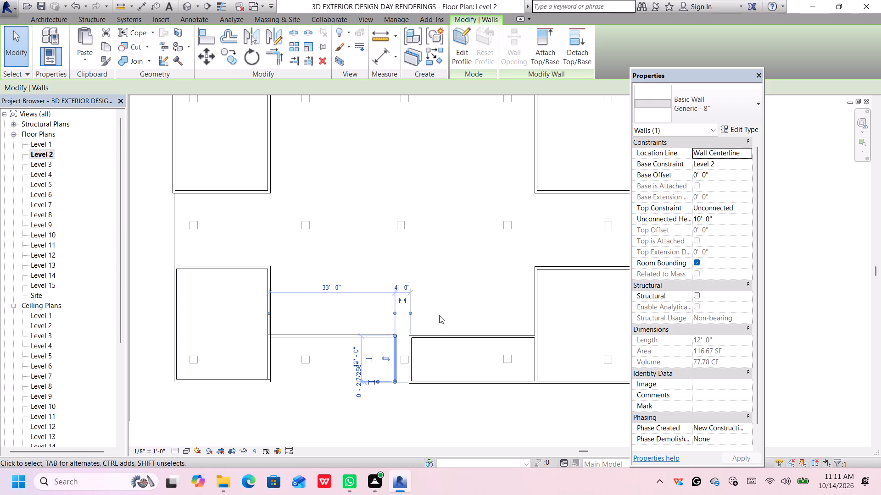
scroll(426, 313, "up", 3)
scroll(429, 326, "down", 3)
middle_click_drag(457, 398, 435, 340)
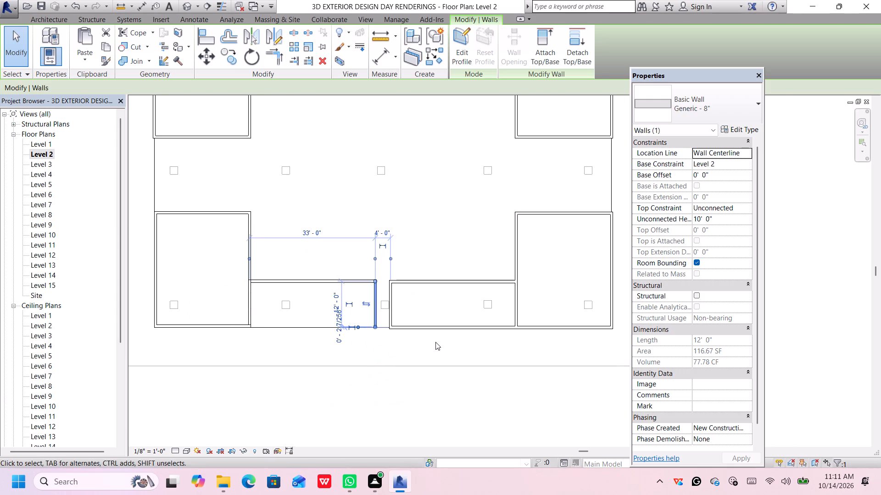
scroll(496, 333, "up", 3)
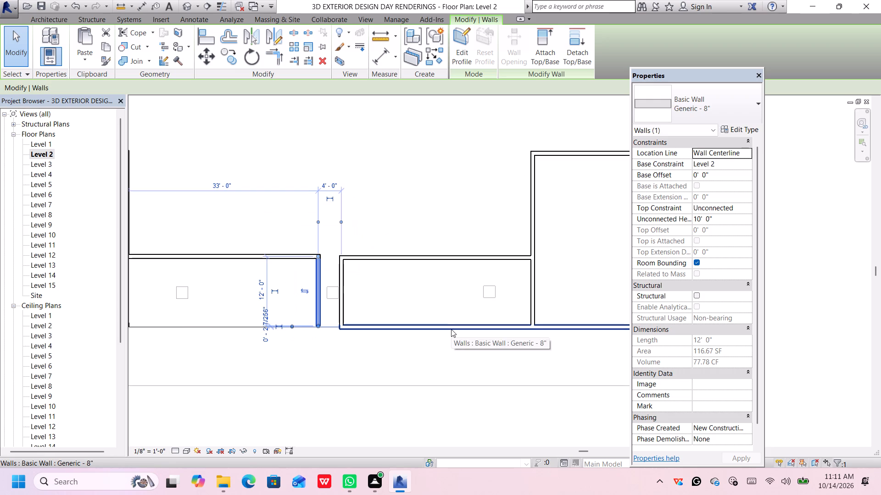
left_click(451, 329)
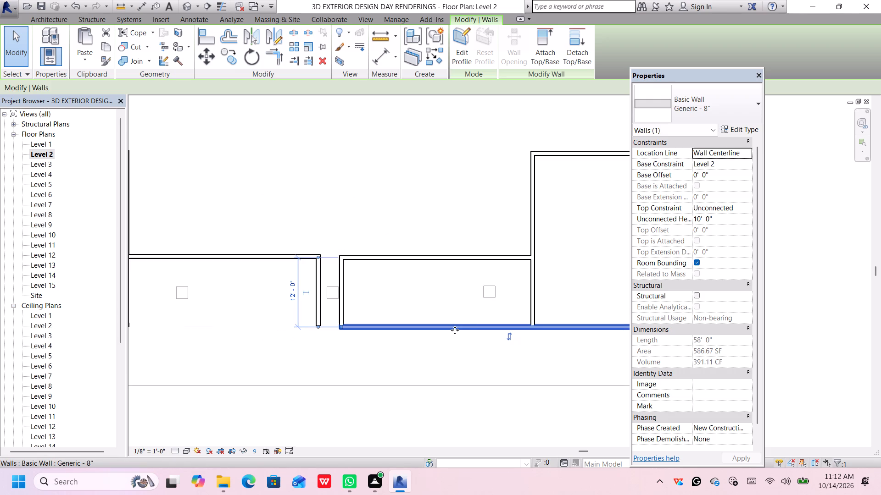
scroll(455, 330, "down", 1)
middle_click_drag(444, 325, 457, 344)
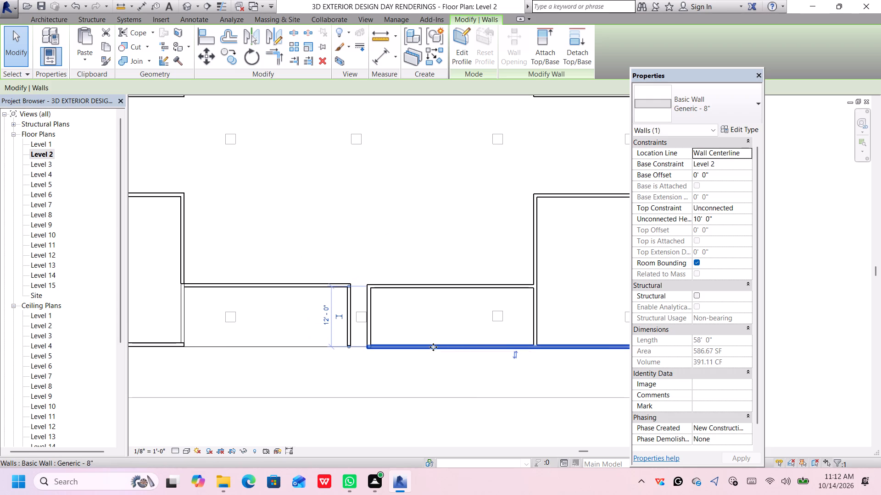
key("Delete")
middle_click_drag(527, 352, 400, 326)
middle_click(400, 326)
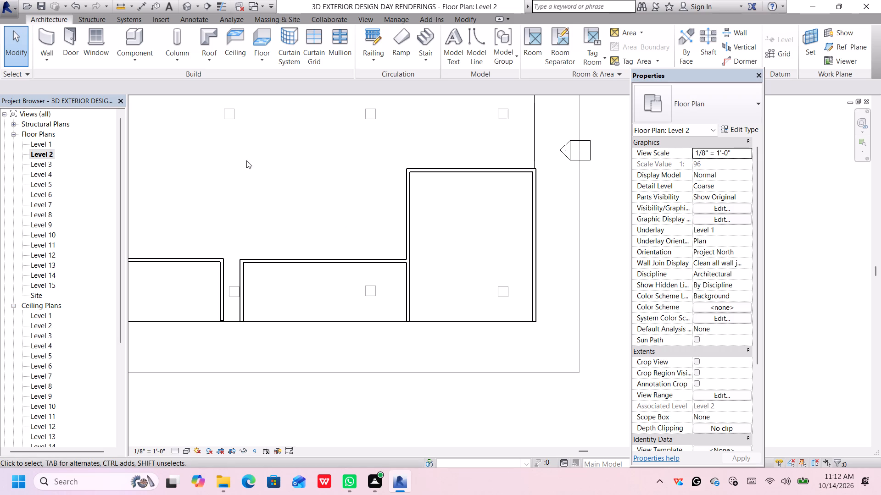
Draw a Generic - 8" wall 25' west along the slab's south edge, closing the southeast corner room's south side.
left_click(41, 35)
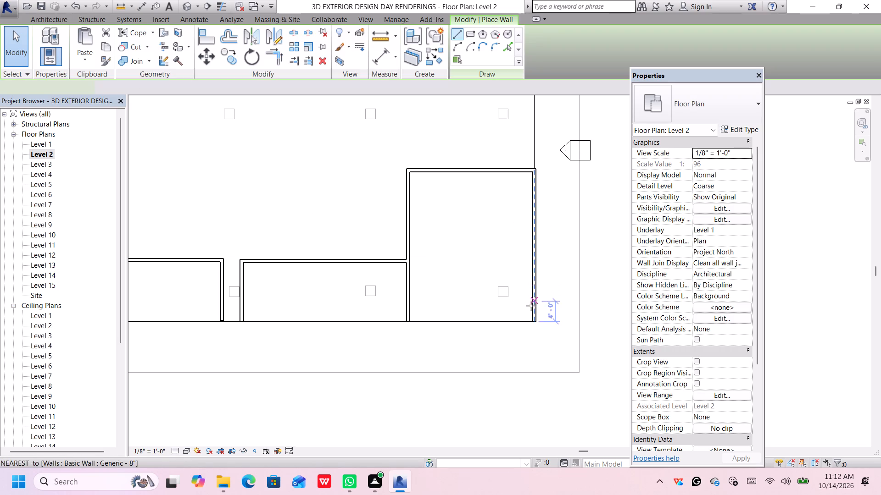
left_click(534, 319)
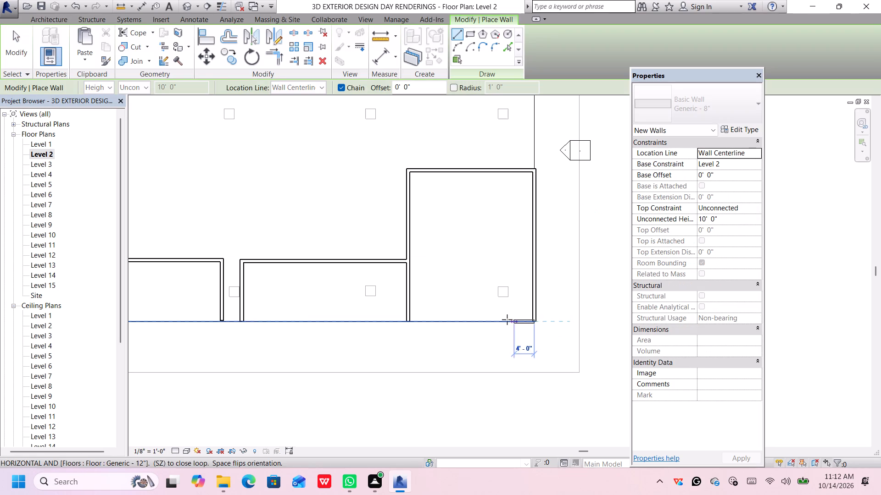
left_click(408, 320)
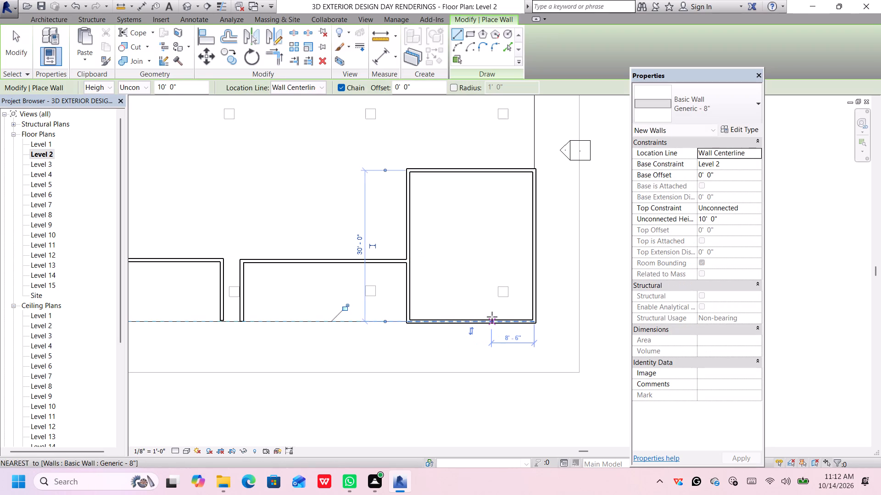
key("space")
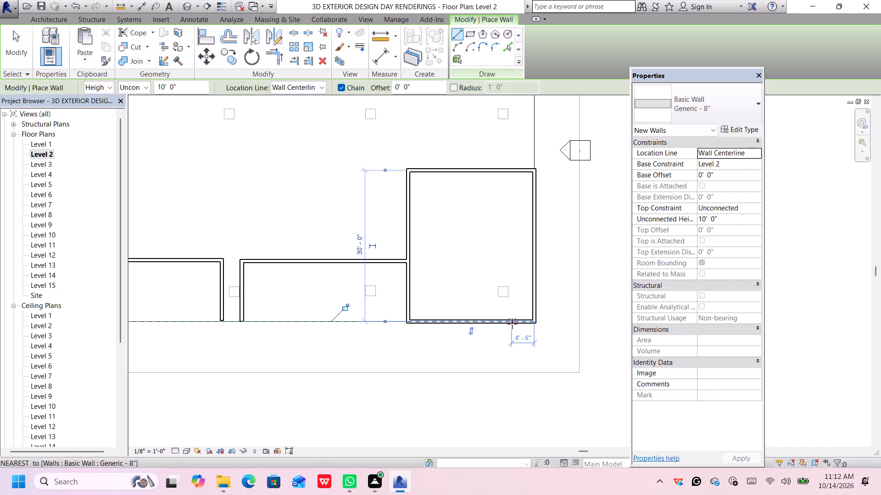
key("Escape")
key("Escape")
Nudge the southeast corner room's south wall north until its outer face lines up with the slab's south edge.
left_click(517, 323)
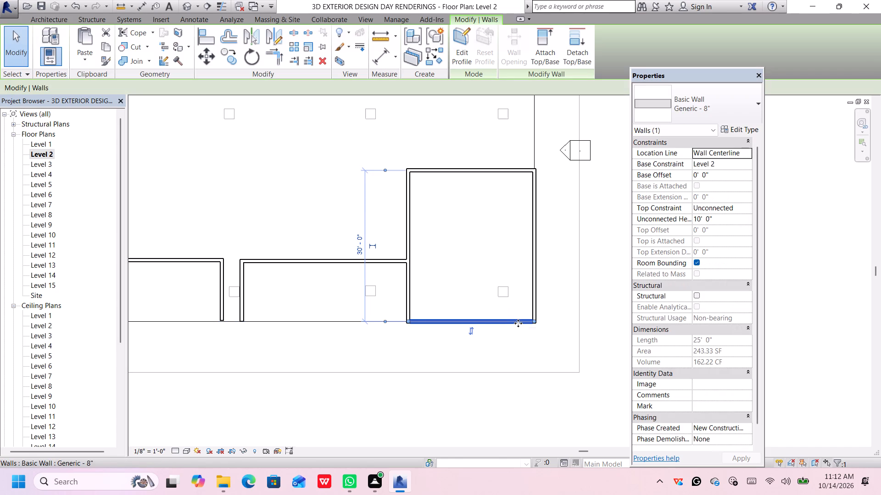
scroll(477, 331, "up", 5)
scroll(383, 312, "up", 1)
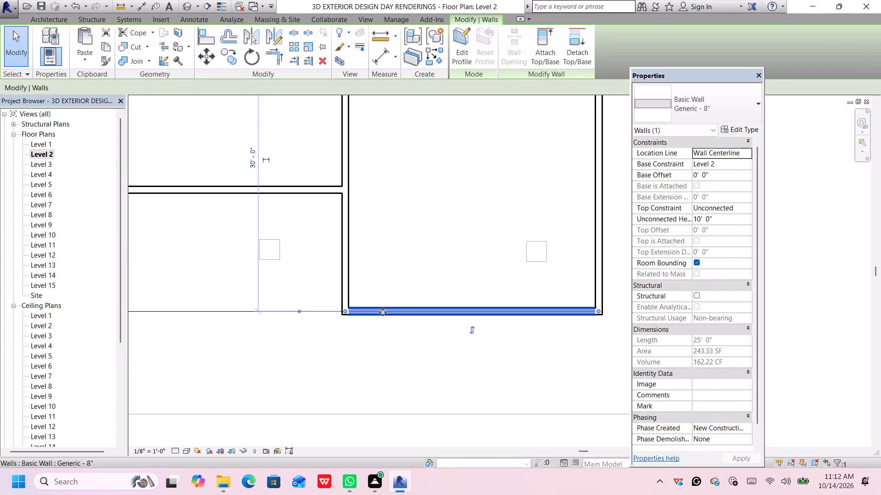
key("Up")
scroll(315, 321, "up", 4)
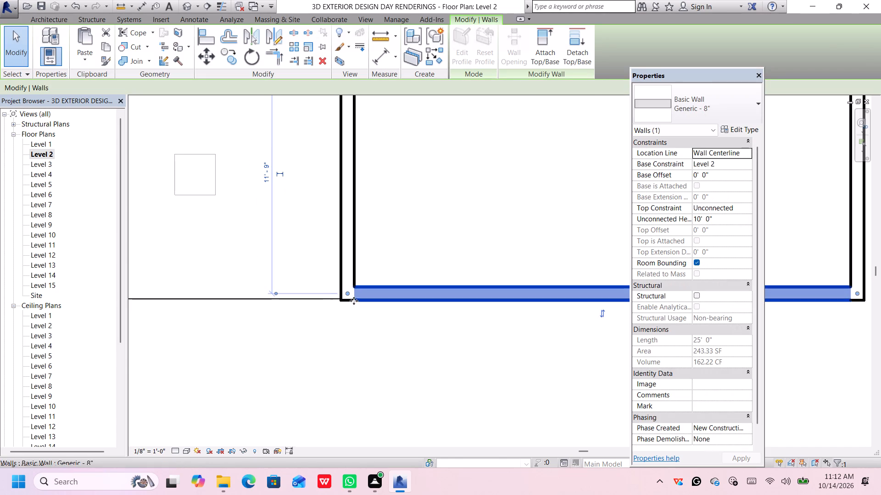
scroll(354, 301, "up", 10)
key("Up")
key("Up")
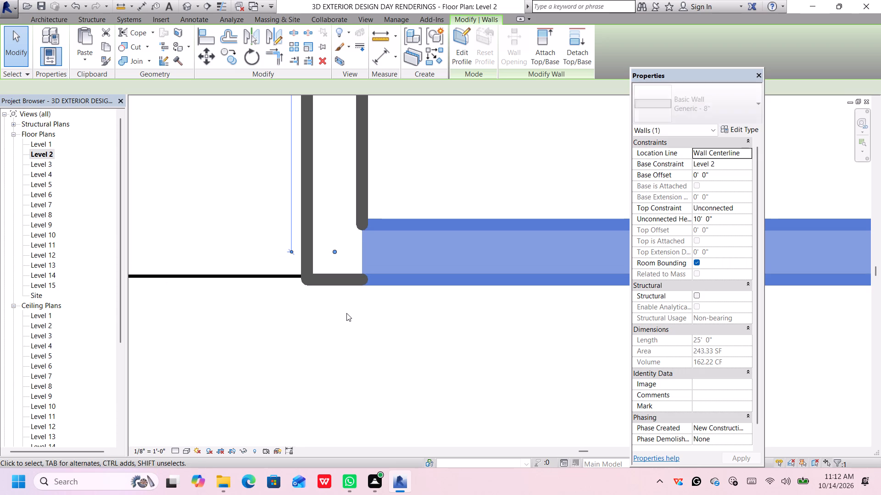
key("Up")
key("Up")
key("Up")
key("Up")
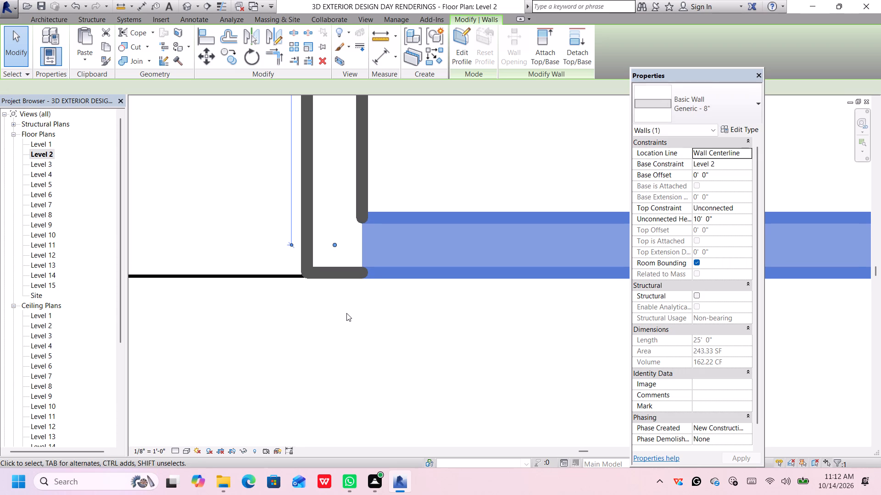
key("Up")
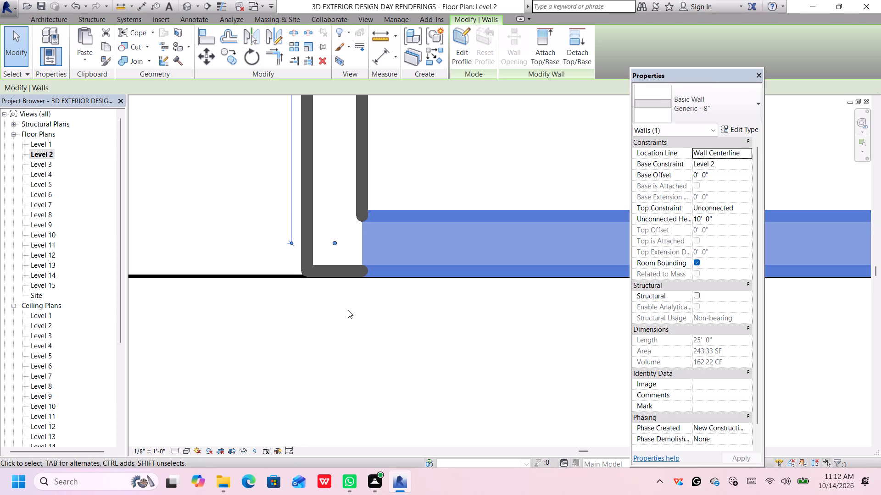
key("Down")
scroll(348, 308, "down", 3)
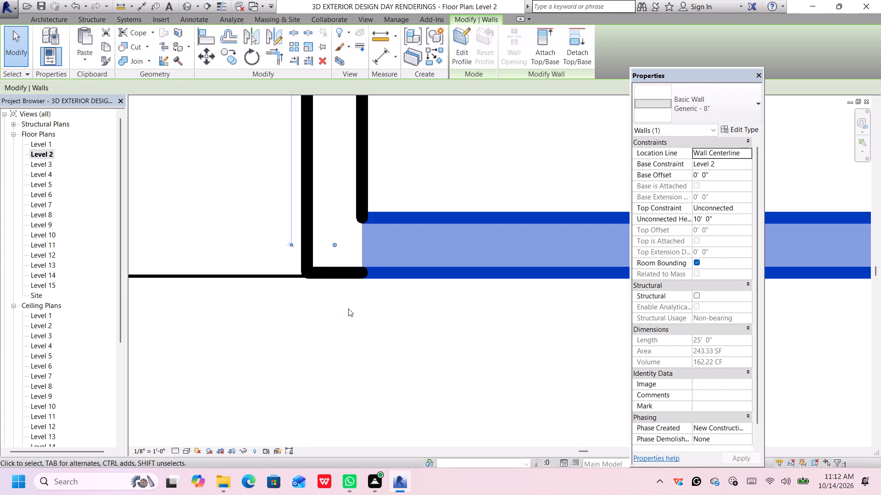
scroll(348, 308, "down", 19)
left_click(520, 236)
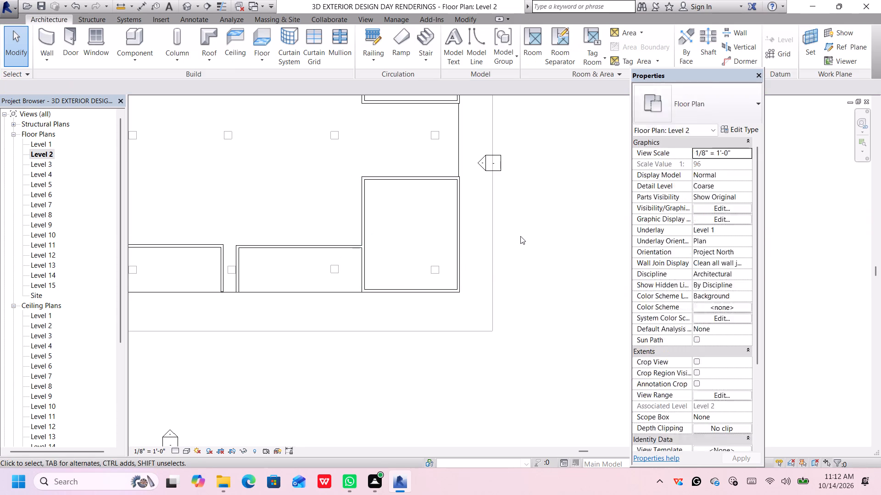
Nudge the southeast corner room's east wall so its outer face sits at the slab's east edge.
scroll(513, 235, "down", 4)
middle_click_drag(514, 237, 532, 260)
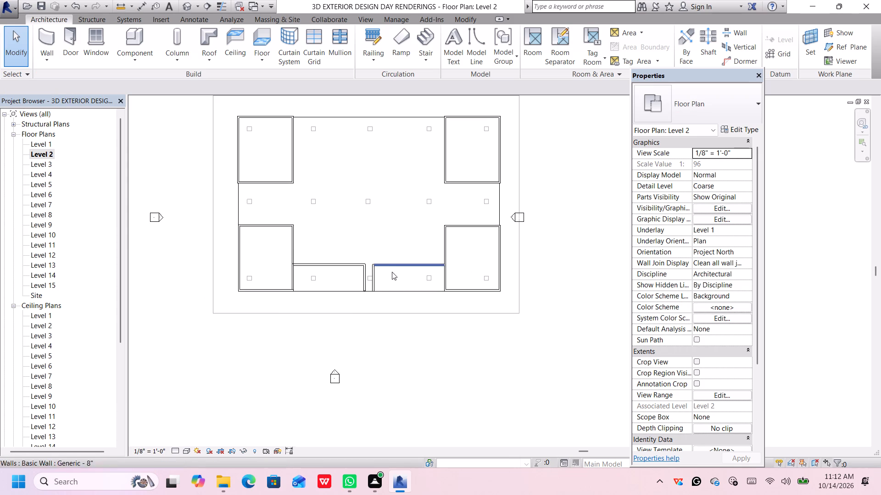
scroll(485, 296, "up", 1)
middle_click_drag(507, 279, 495, 300)
scroll(495, 299, "up", 7)
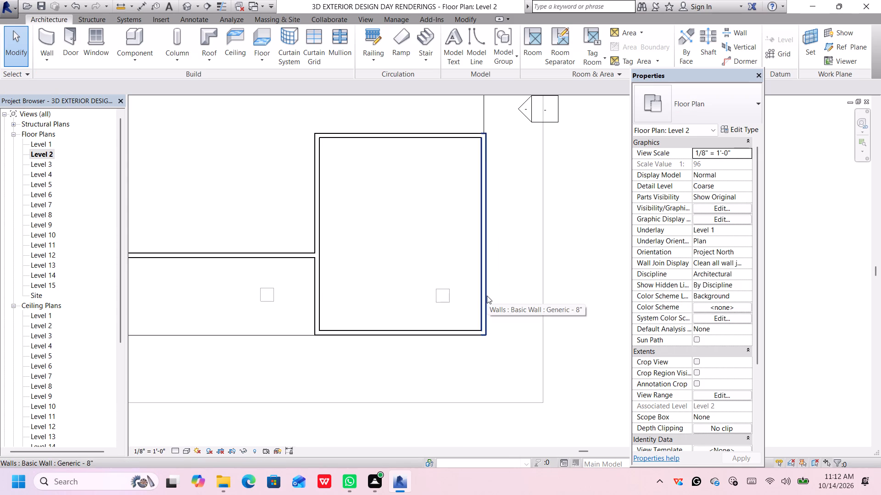
left_click(486, 293)
middle_click_drag(500, 222, 502, 227)
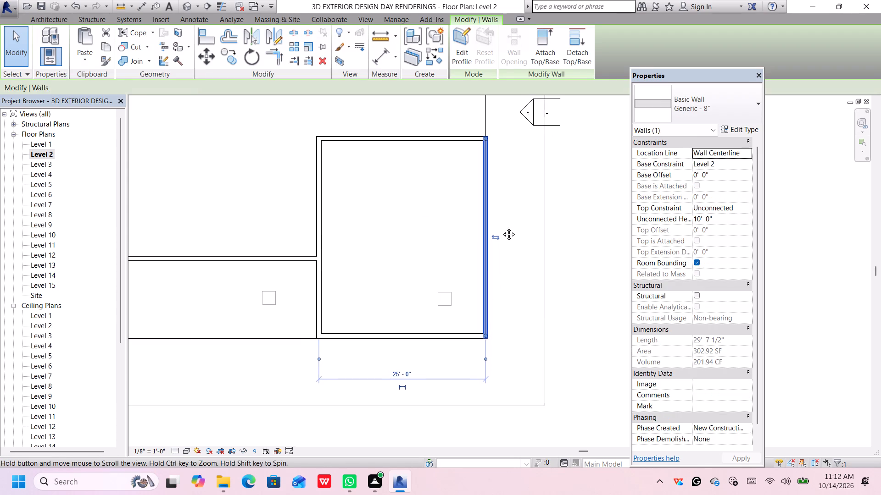
middle_click_drag(502, 227, 508, 270)
middle_click_drag(502, 235, 504, 265)
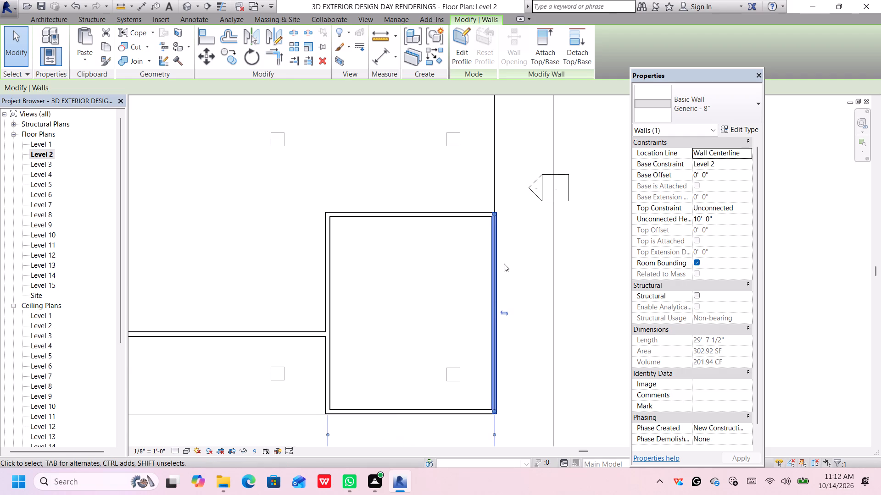
key("Left")
scroll(496, 225, "up", 10)
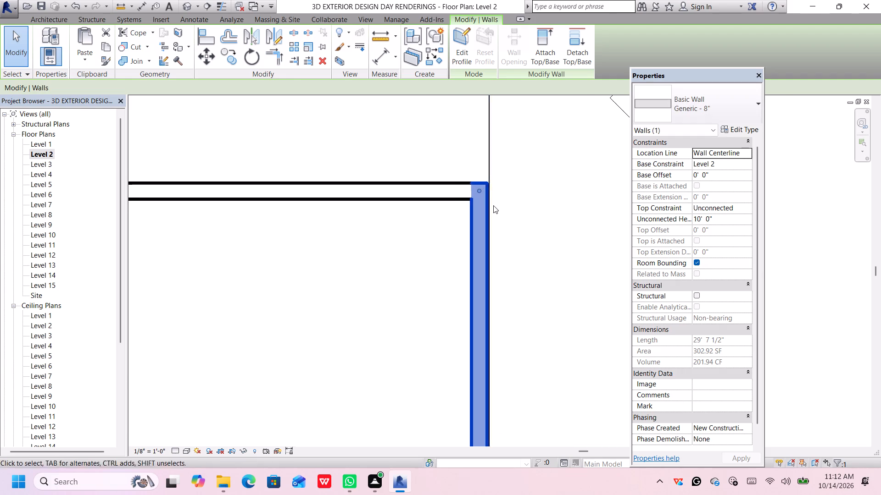
scroll(493, 205, "up", 6)
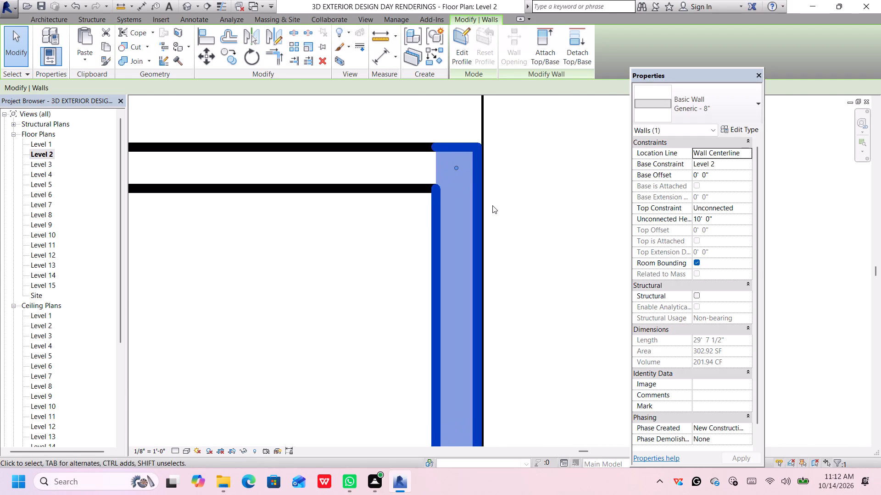
key("Right")
scroll(492, 205, "down", 11)
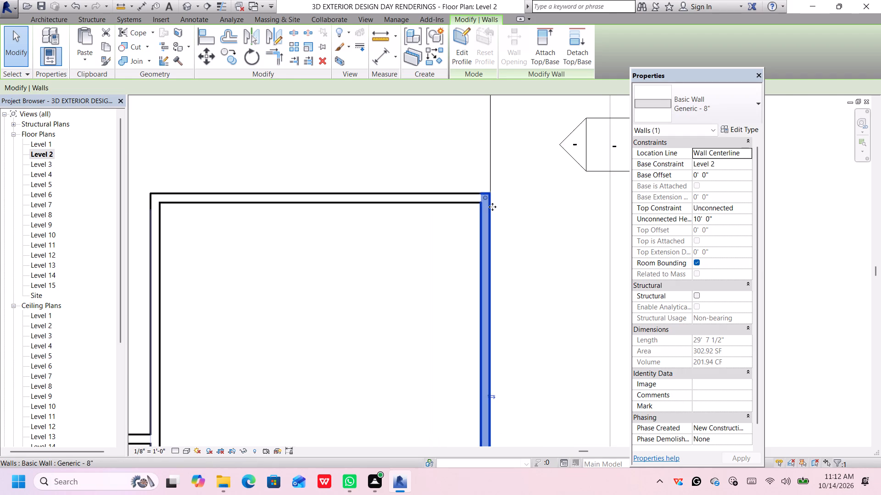
scroll(492, 207, "down", 7)
left_click(580, 279)
Draw Generic - 8" walls 13' east from the northwest corner room's southwest corner and south to the southwest corner room's north wall.
scroll(569, 232, "down", 2)
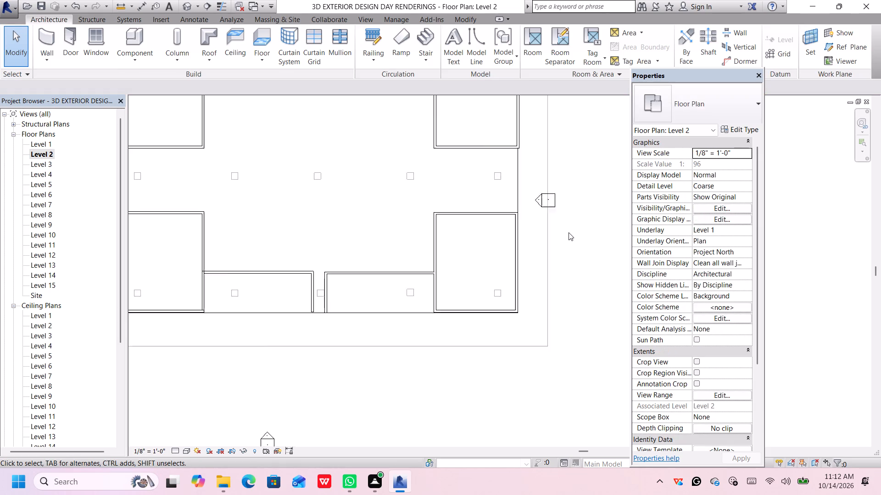
scroll(569, 232, "down", 3)
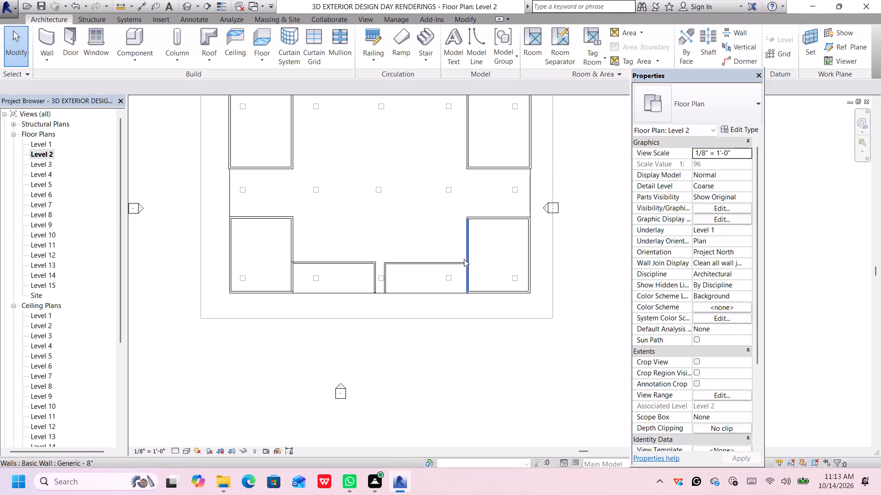
scroll(422, 230, "down", 3)
middle_click_drag(426, 216, 447, 300)
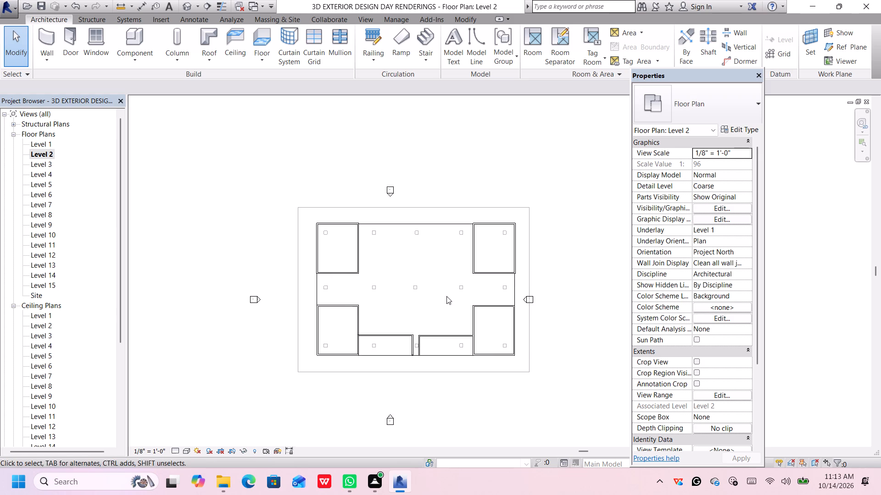
scroll(334, 275, "up", 10)
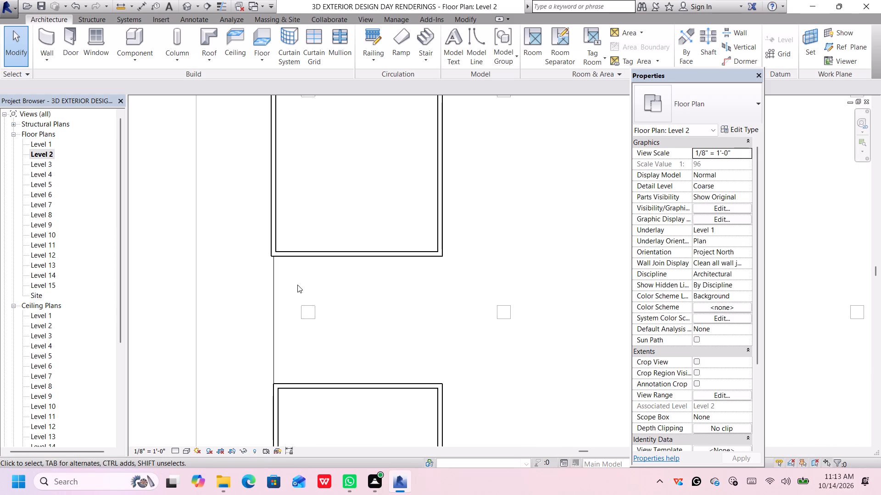
scroll(297, 285, "up", 2)
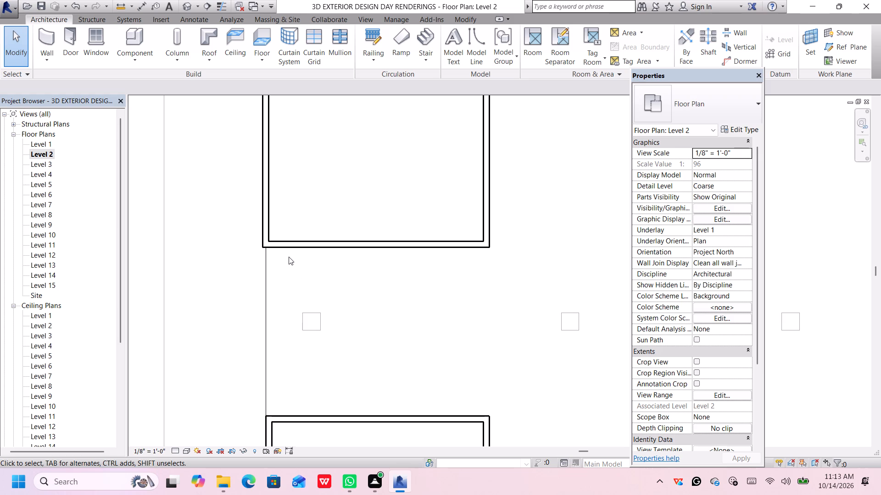
key("l")
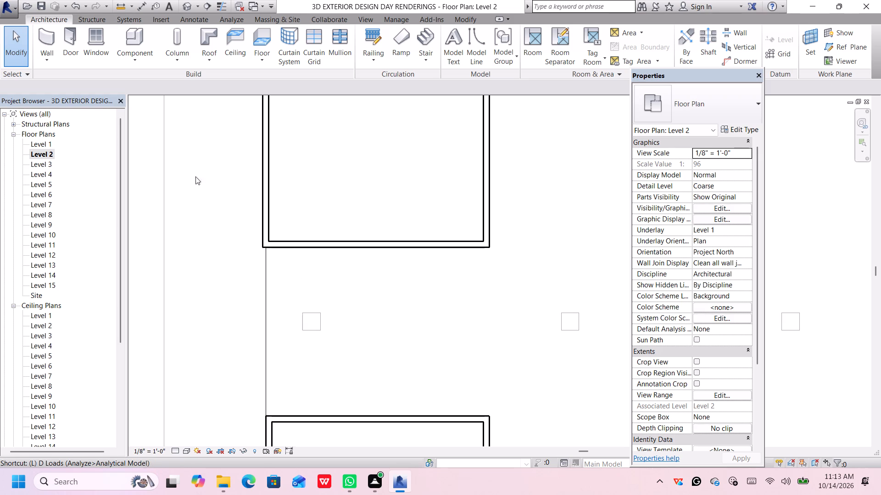
left_click(49, 35)
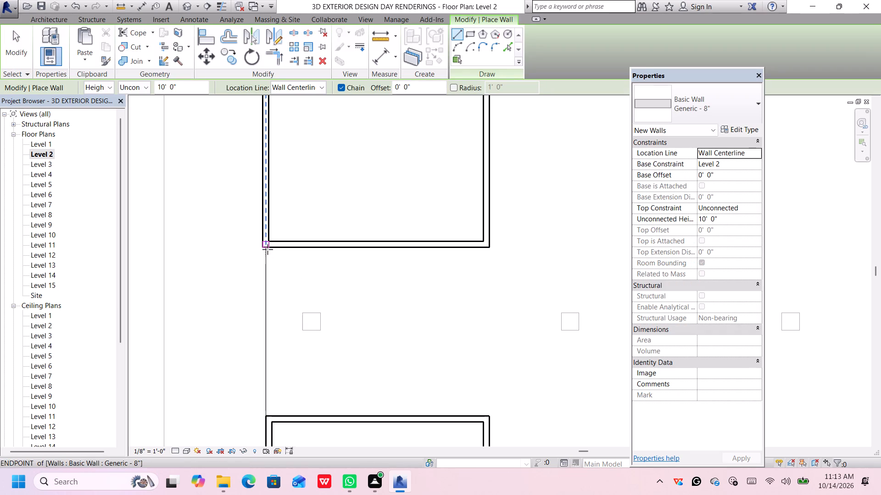
scroll(268, 249, "up", 5)
left_click(265, 247)
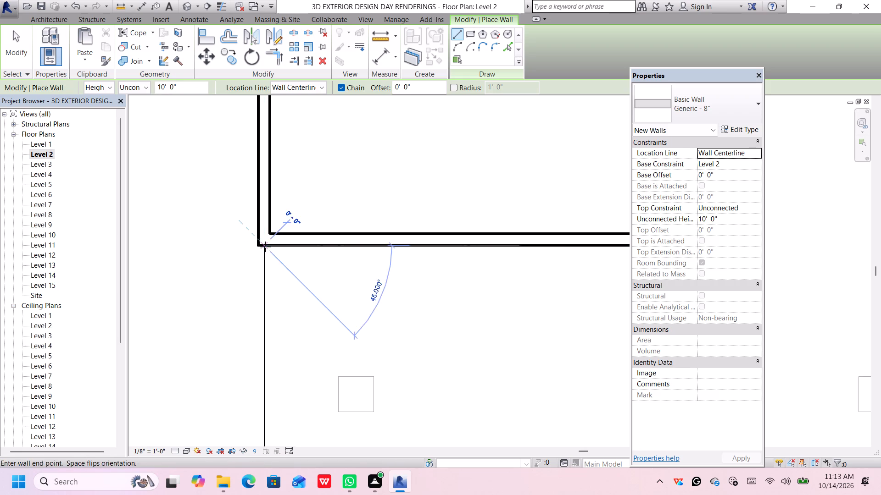
scroll(485, 245, "down", 5)
middle_click_drag(485, 245, 451, 234)
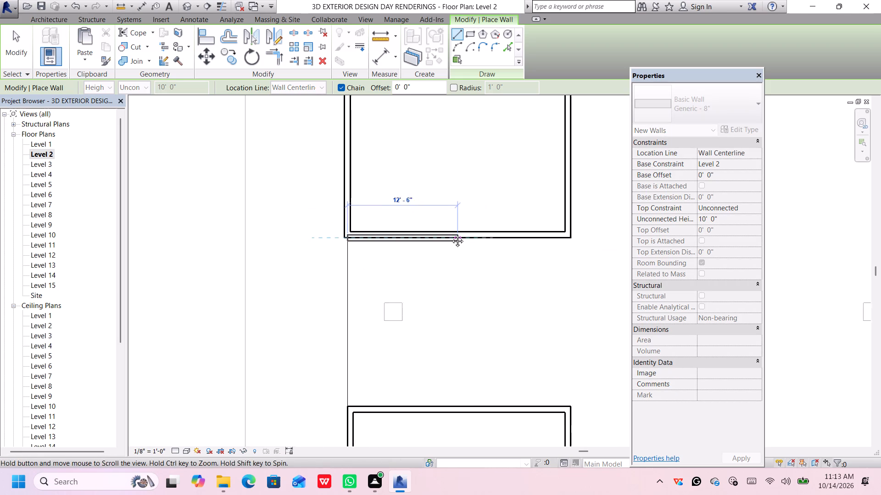
middle_click_drag(451, 234, 441, 232)
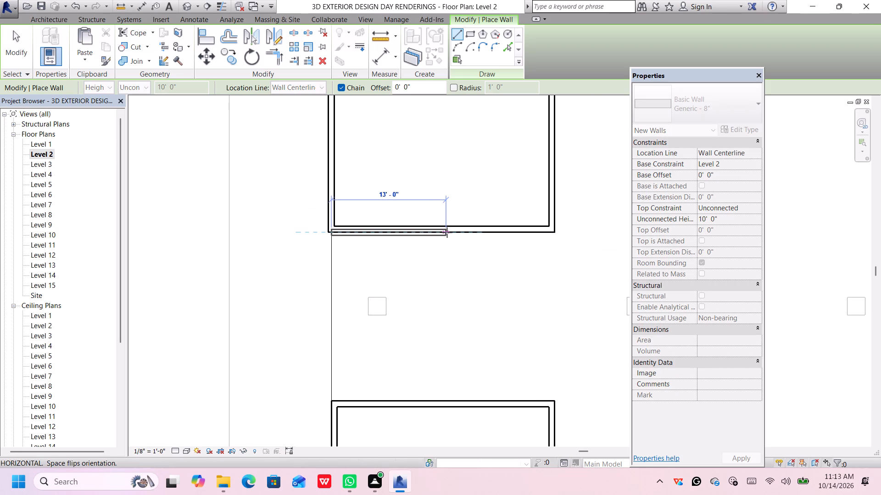
left_click(447, 233)
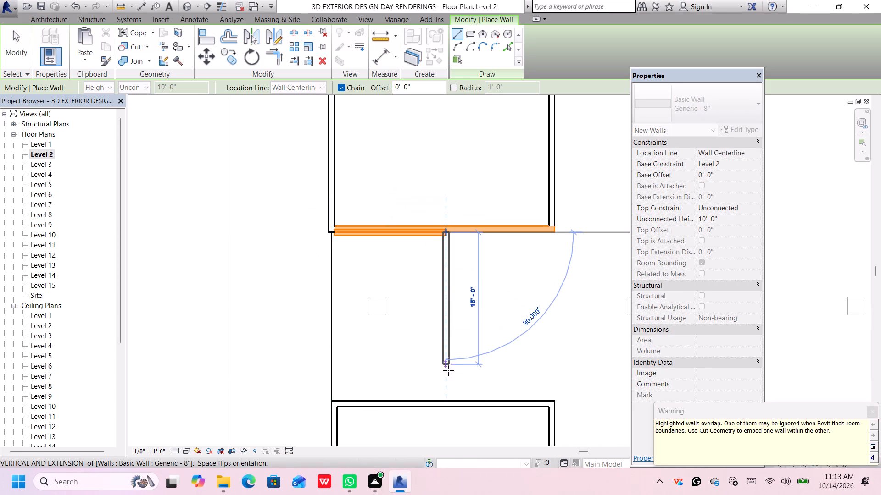
left_click(446, 401)
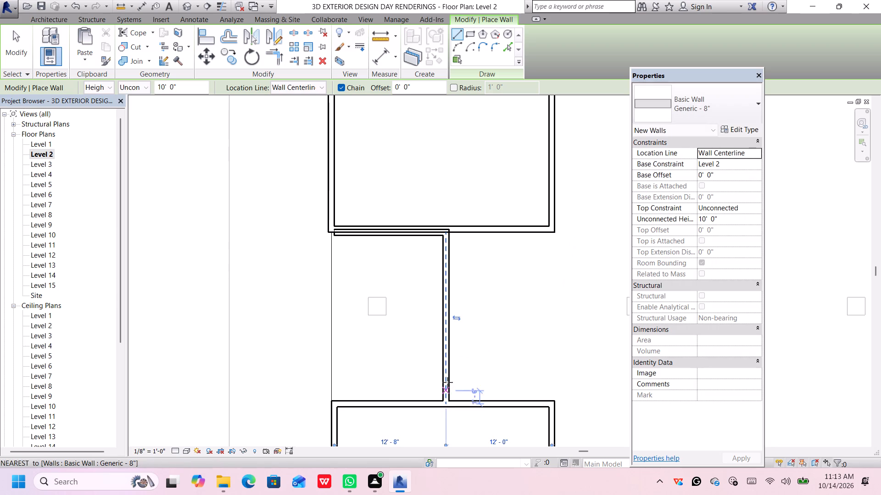
key("space")
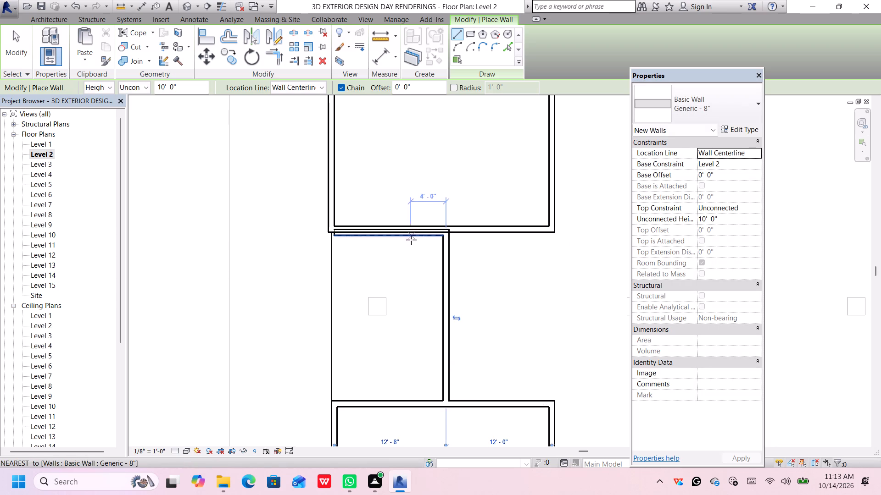
key("Escape")
key("Escape")
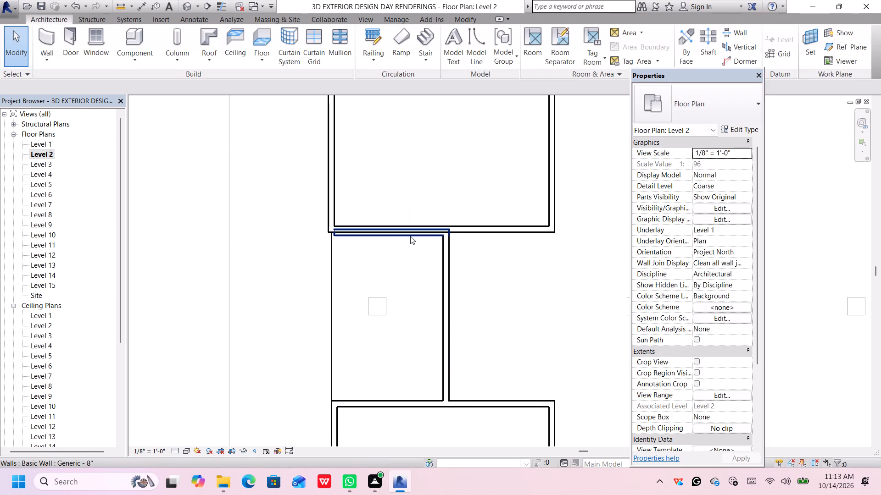
Delete the 13' wall segment overlapping the northwest corner room's south wall.
left_click(411, 235)
key("Delete")
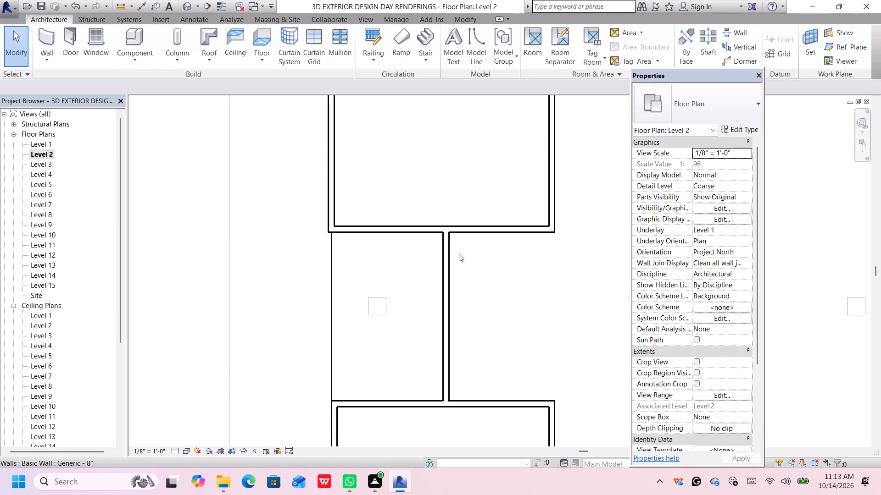
scroll(472, 293, "down", 9)
middle_click_drag(517, 320, 385, 277)
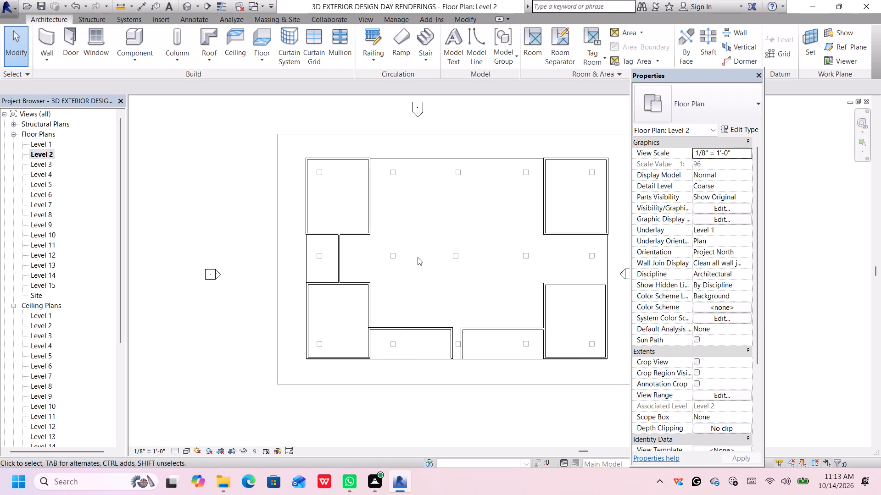
Extend the east wall of the western south connecting room south to the slab edge, making it about 12' 2" long.
scroll(463, 367, "up", 5)
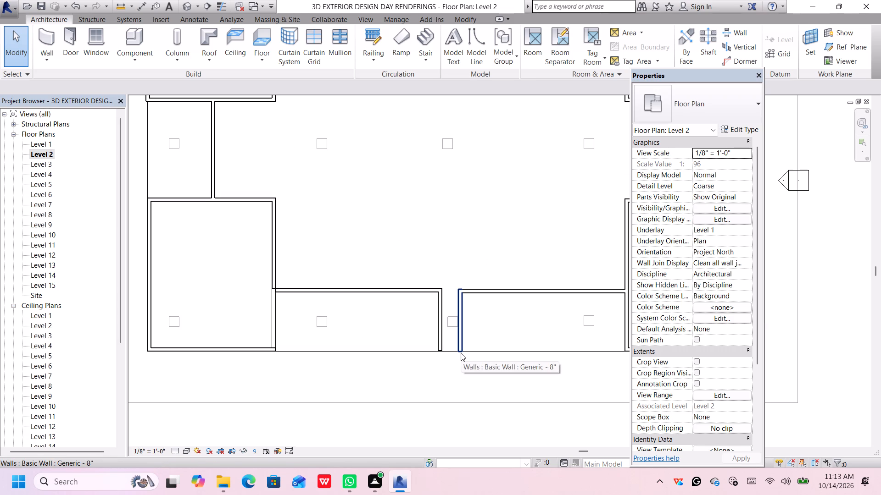
middle_click_drag(462, 350, 463, 387)
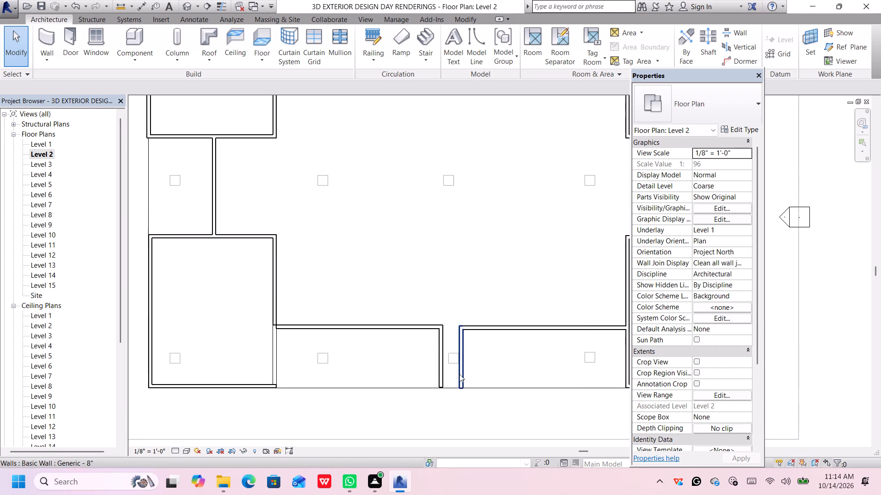
scroll(457, 370, "up", 1)
scroll(446, 323, "up", 3)
scroll(433, 417, "up", 4)
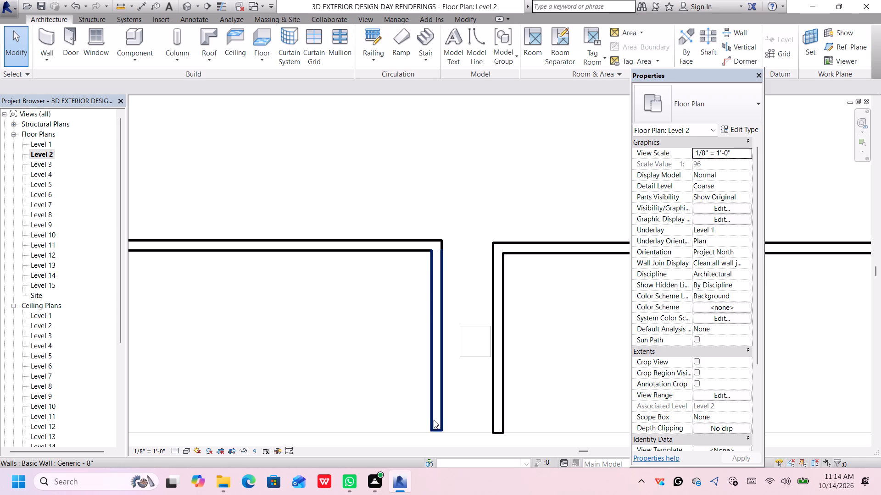
left_click(437, 429)
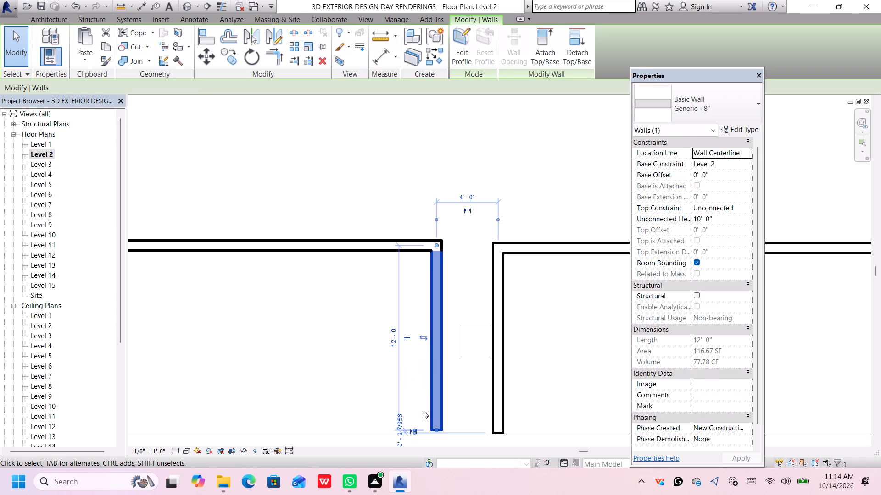
left_click_drag(436, 429, 437, 435)
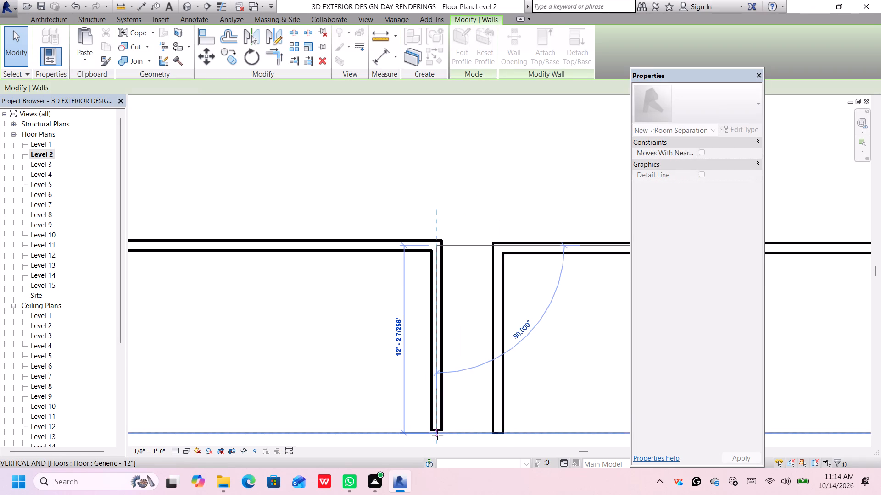
left_click_drag(437, 435, 437, 435)
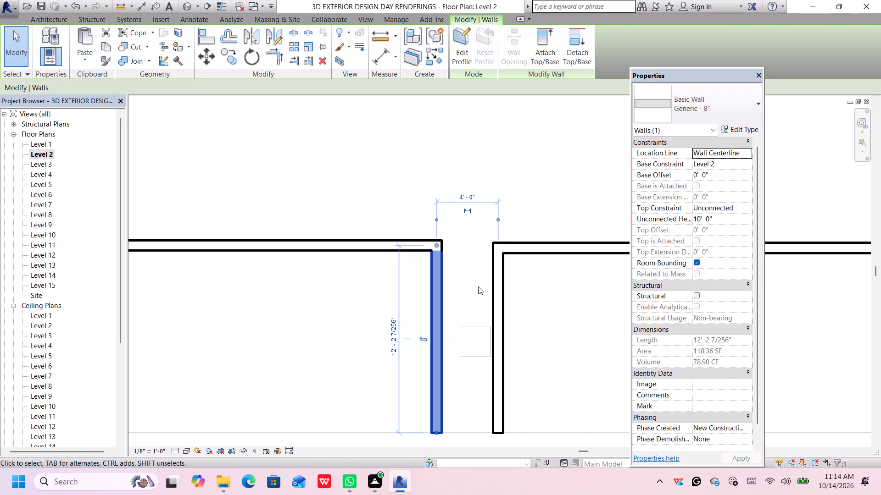
left_click(478, 286)
Draw a Generic - 8" wall about 11' 9 1/2" long from the western connecting room's northwest corner south to the southwest corner room's south wall.
scroll(491, 275, "down", 2)
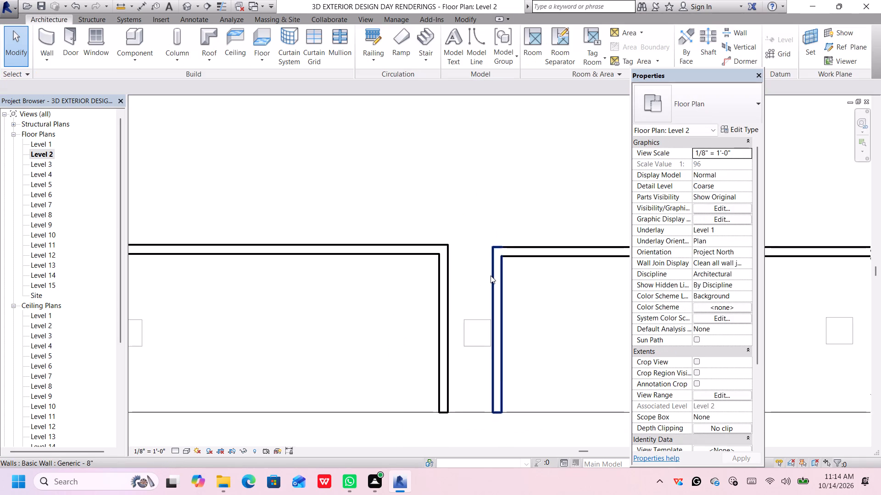
scroll(491, 275, "down", 4)
scroll(505, 272, "up", 1)
scroll(506, 273, "down", 3)
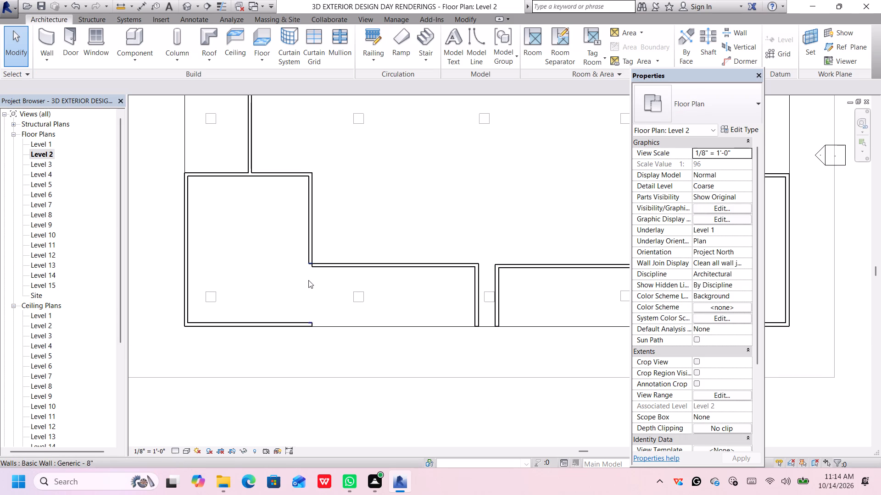
middle_click_drag(309, 280, 329, 302)
scroll(324, 296, "up", 1)
left_click(329, 279)
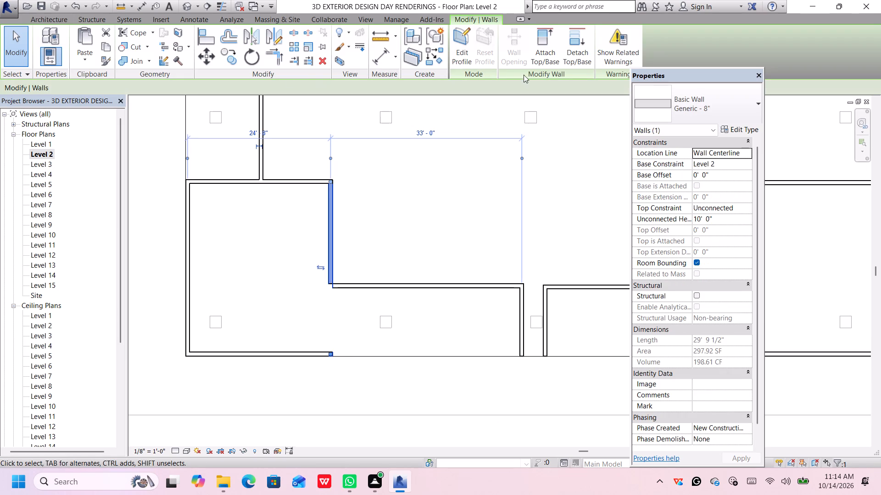
left_click(36, 16)
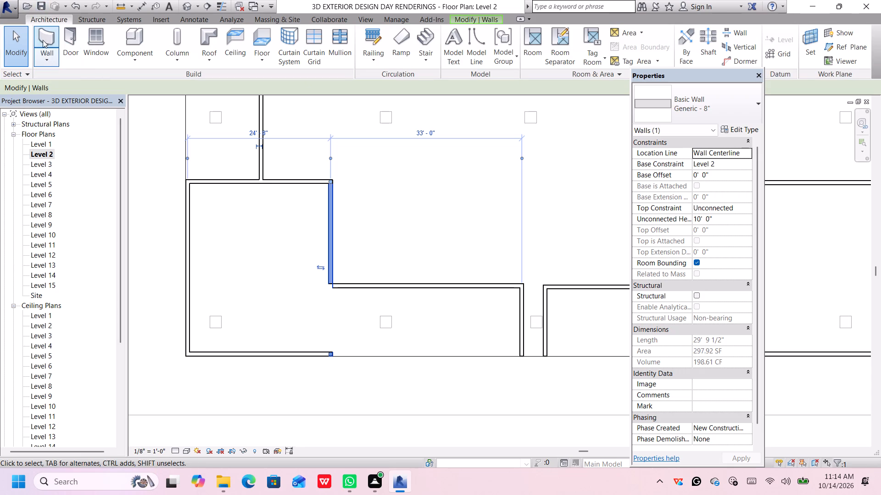
left_click(39, 38)
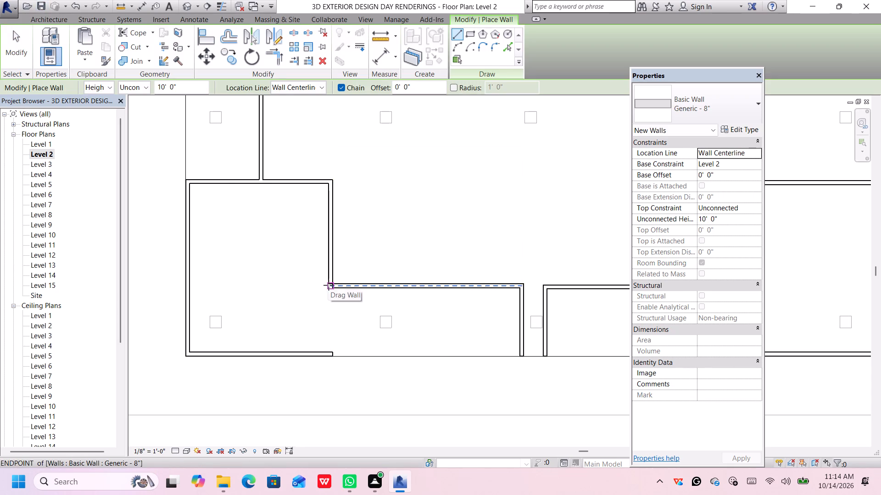
left_click(331, 285)
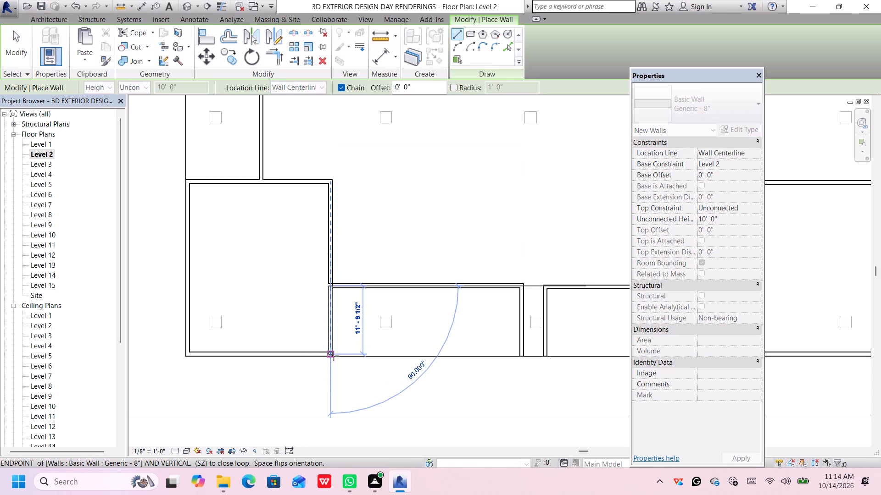
left_click(333, 355)
key("Escape")
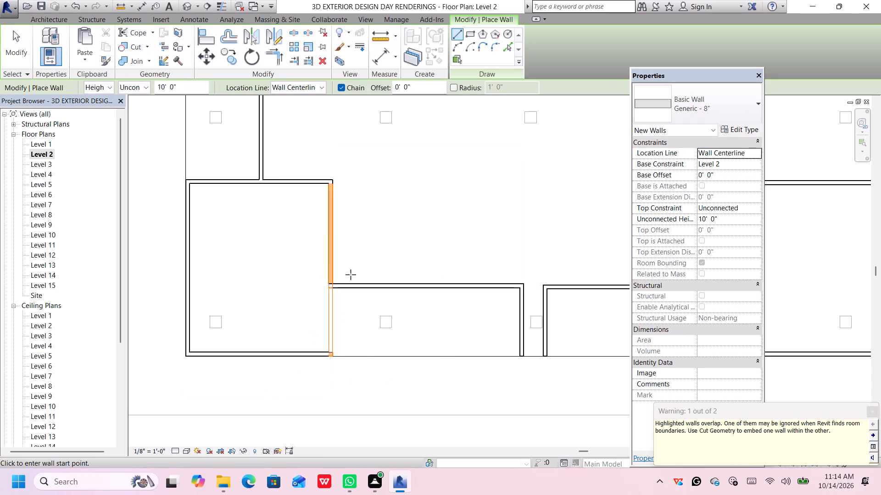
key("Escape")
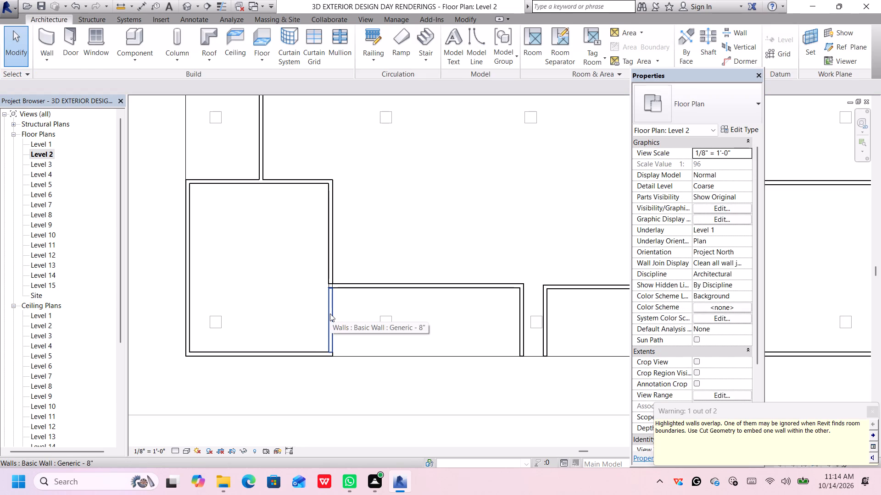
Delete an overlapping short wall and the overlapping full-length wall along the southwest corner room's east side, keeping one short segment.
left_click(330, 314)
key("Delete")
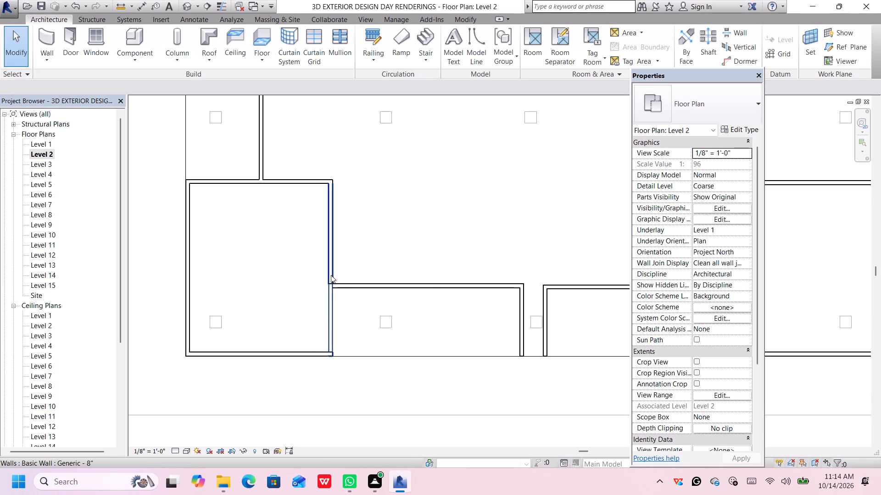
left_click(331, 275)
key("Delete")
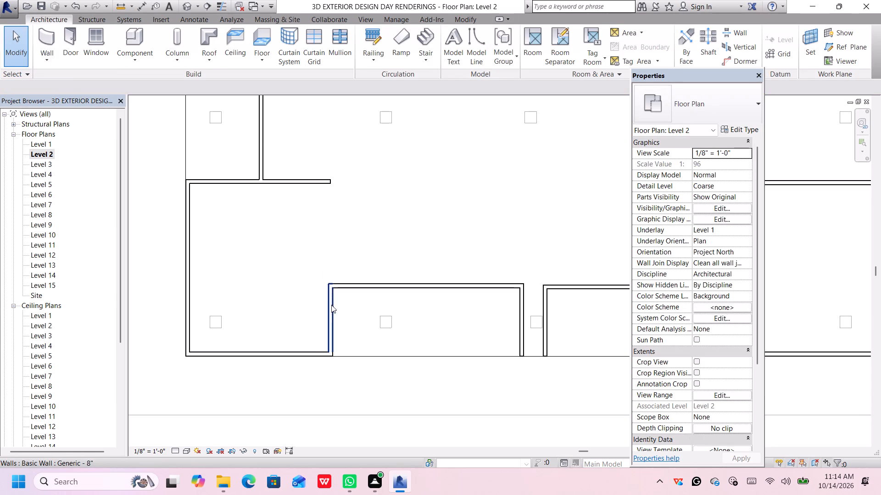
Extend the remaining short east wall segment of the southwest corner room north to meet the room's north wall.
left_click(329, 295)
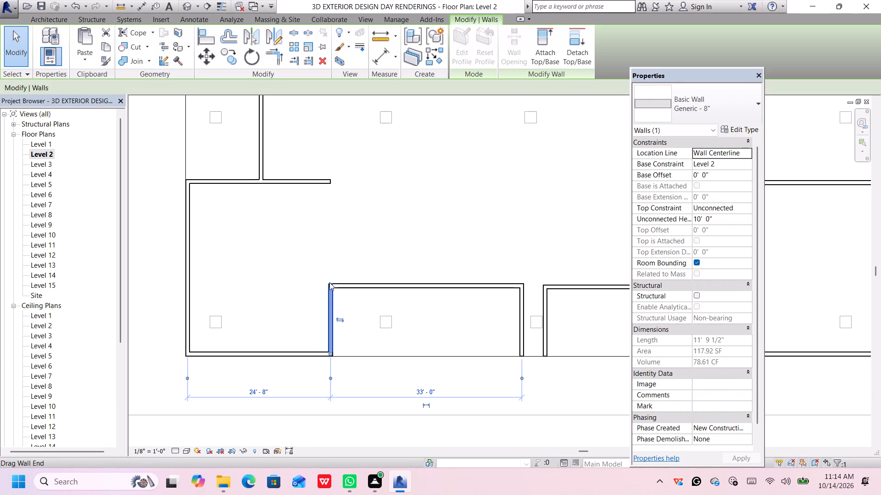
left_click_drag(329, 284, 326, 181)
scroll(329, 328, "down", 4)
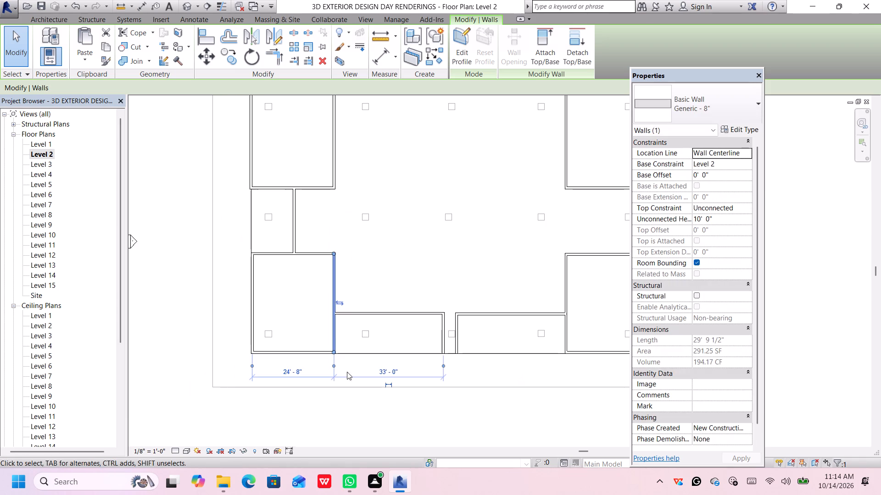
middle_click_drag(363, 417, 364, 400)
left_click(365, 402)
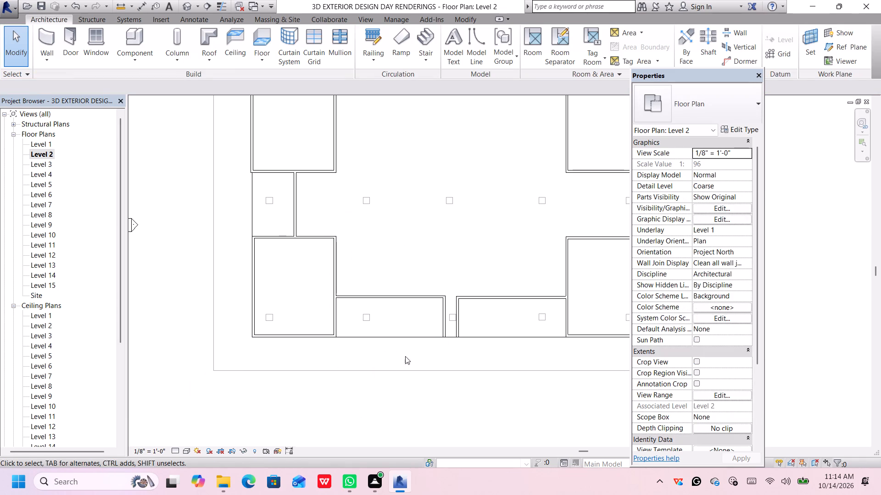
Nudge the northeast corner room's east wall west until its outer face lines up with the slab's east edge.
scroll(457, 263, "down", 3)
middle_click_drag(477, 243, 395, 279)
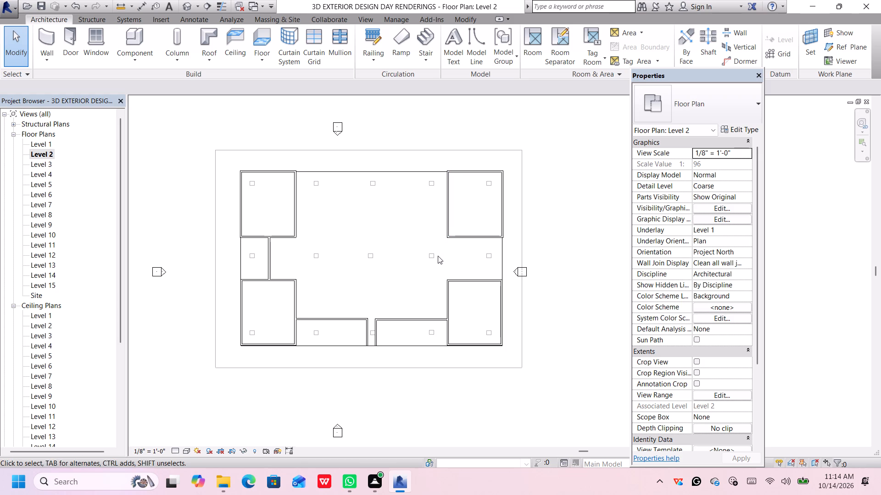
middle_click_drag(402, 245, 407, 264)
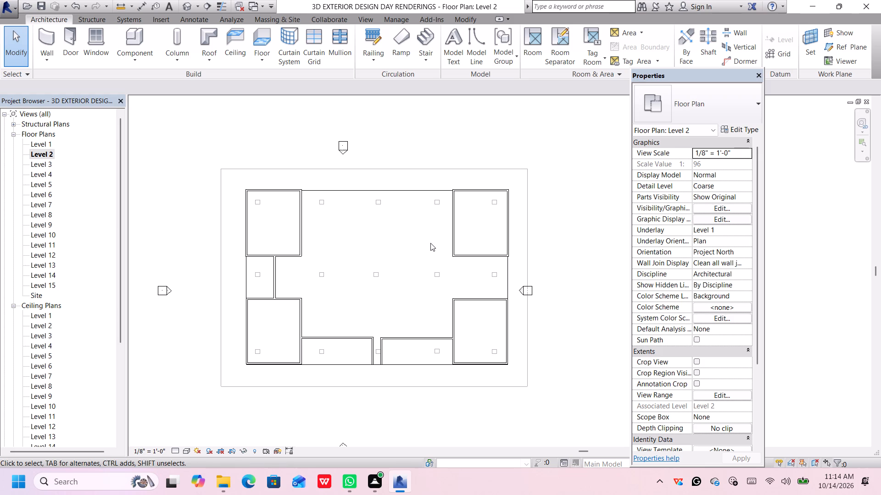
middle_click_drag(475, 275, 477, 293)
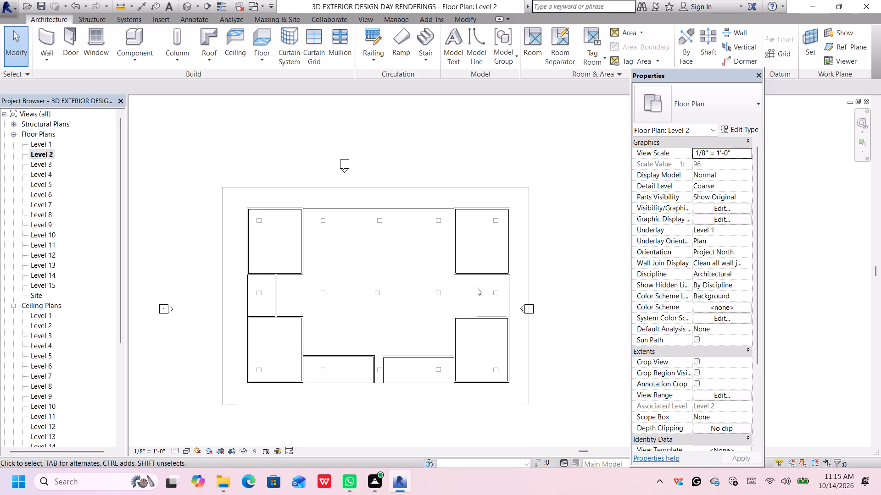
scroll(478, 283, "up", 4)
scroll(528, 290, "up", 5)
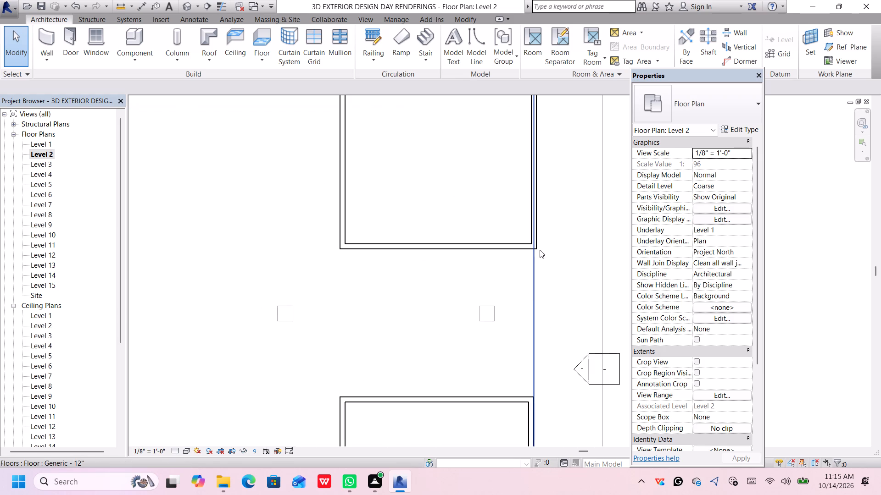
left_click(537, 241)
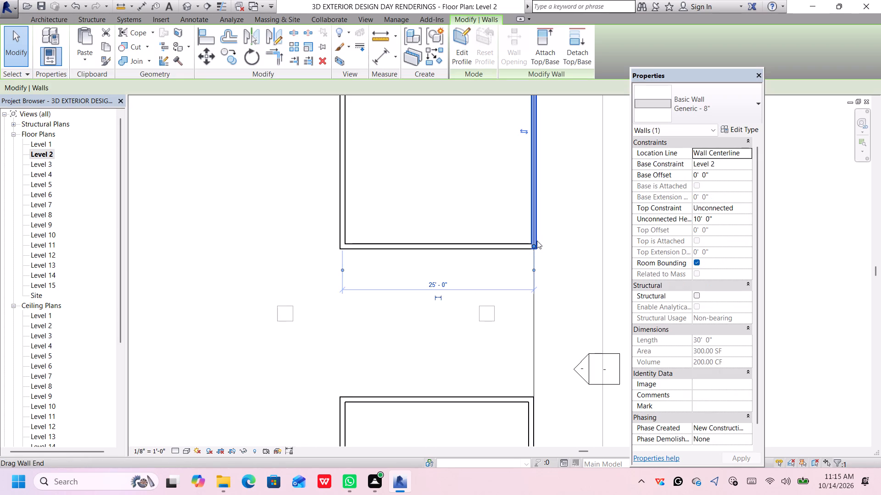
scroll(537, 238, "up", 17)
key("Left")
key("Left")
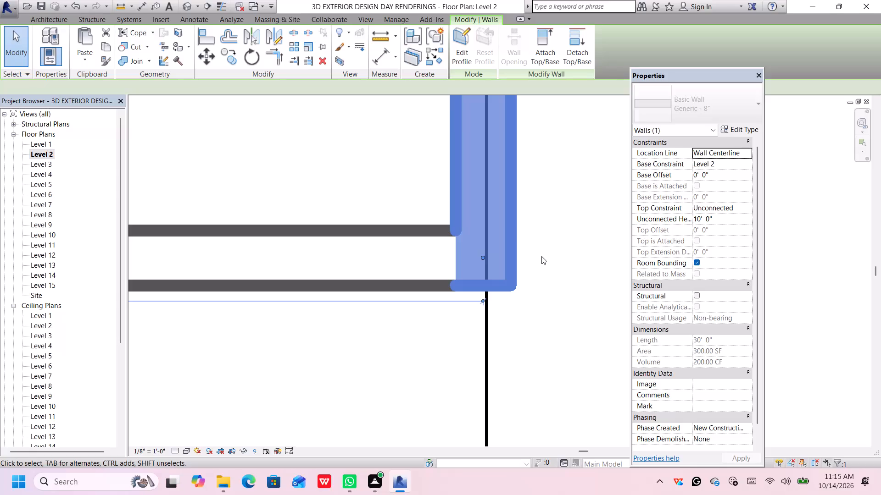
key("Left")
key("Left")
key("Left")
key("Left")
key("Left")
key("Left")
key("Left")
key("Left")
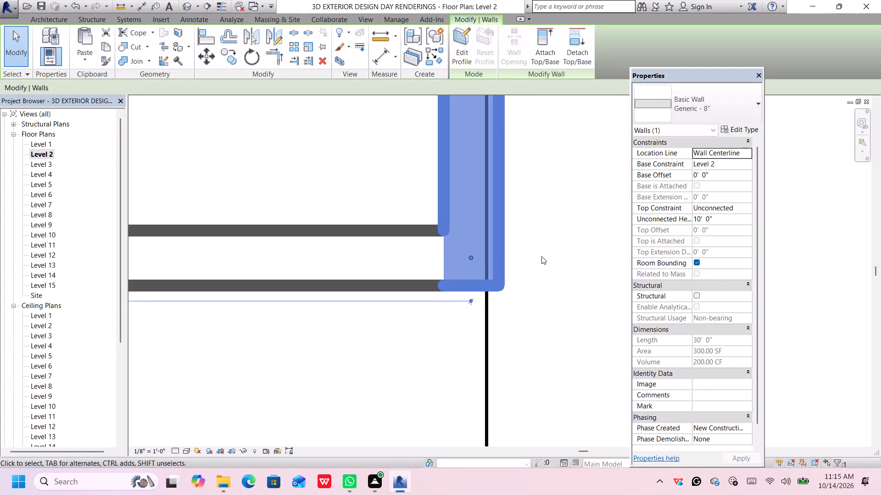
key("Left")
key("Left")
key("Left")
key("Left")
key("Left")
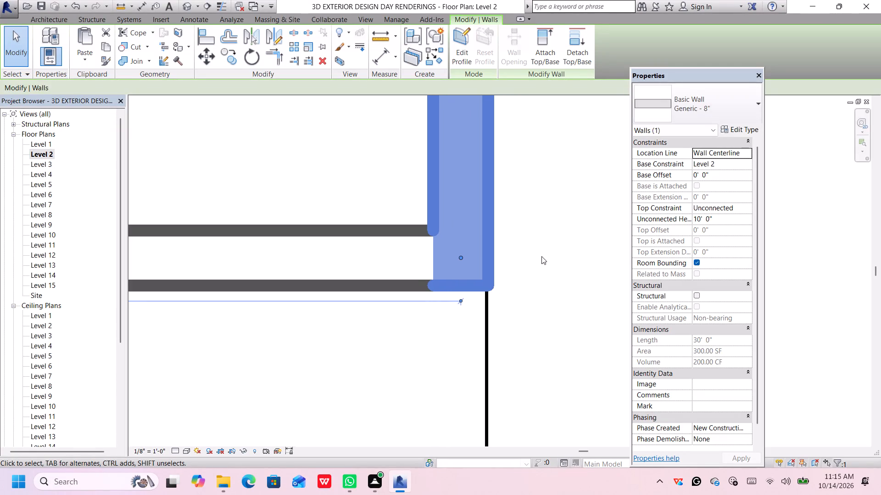
key("Left")
key("Left")
key("Left")
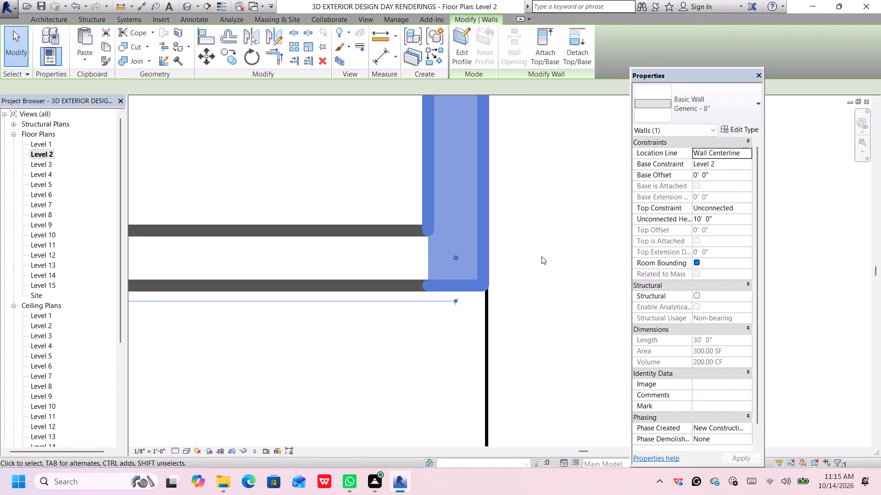
left_click(541, 257)
Nudge the northeast corner room's north wall south until its outer face lines up with the slab's north edge.
scroll(539, 259, "down", 16)
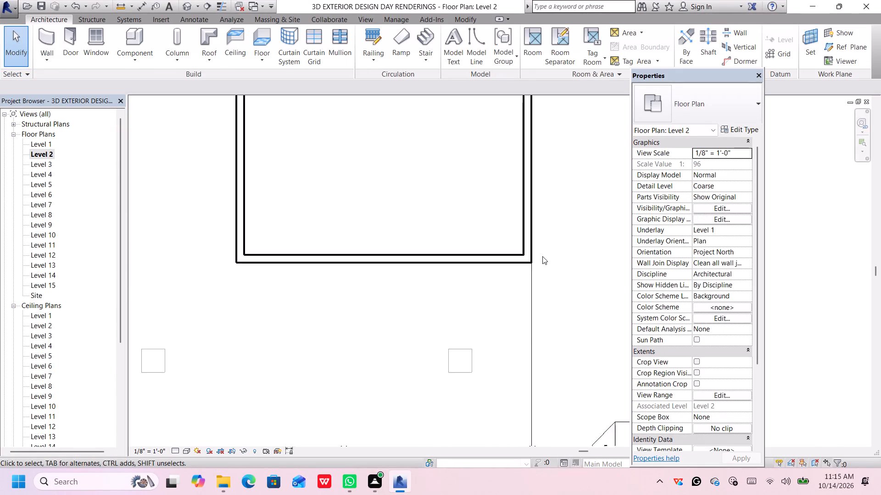
scroll(542, 256, "down", 4)
scroll(554, 164, "down", 1)
middle_click_drag(554, 166, 572, 321)
scroll(504, 275, "up", 4)
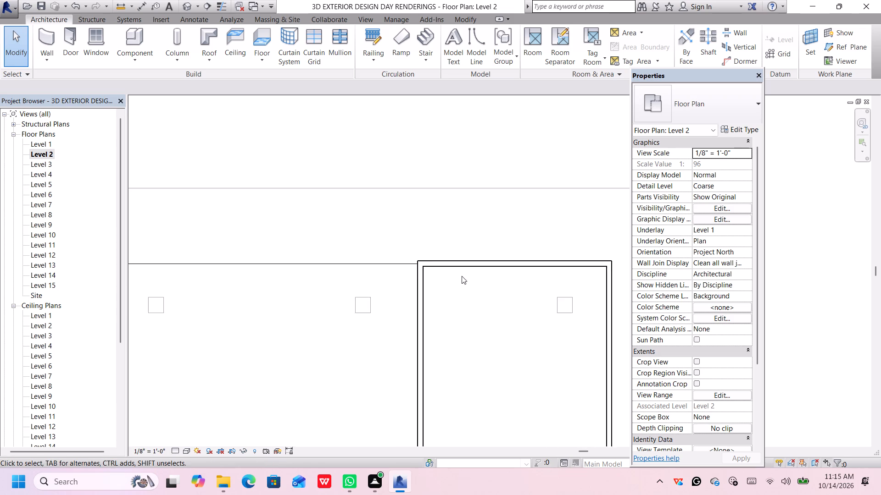
scroll(462, 276, "up", 6)
left_click(474, 257)
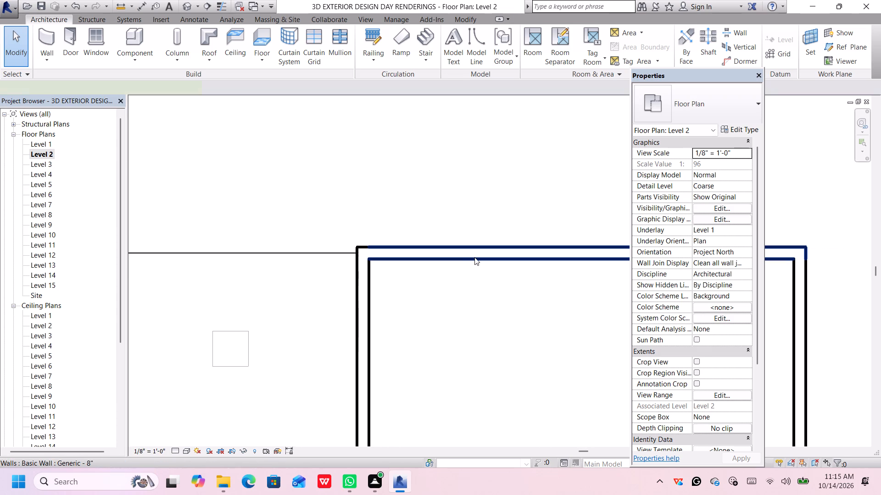
scroll(331, 239, "up", 6)
scroll(374, 258, "up", 4)
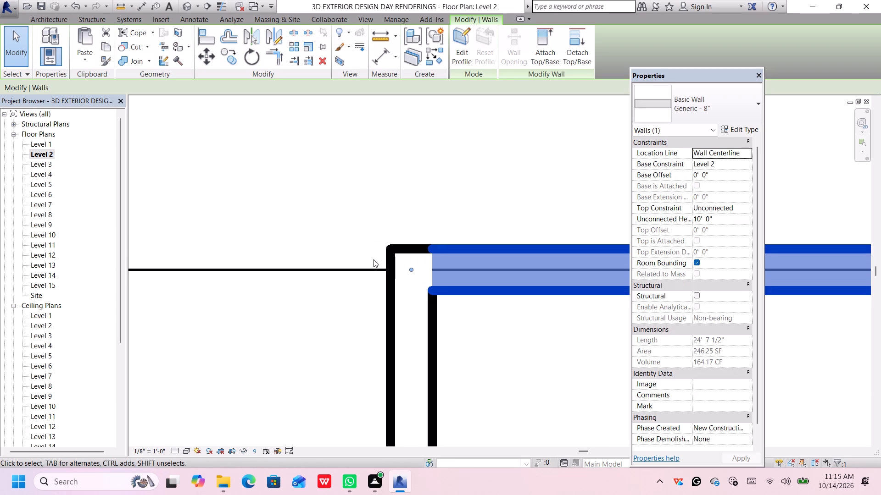
key("Down")
key("Down")
key("Down")
key("Down")
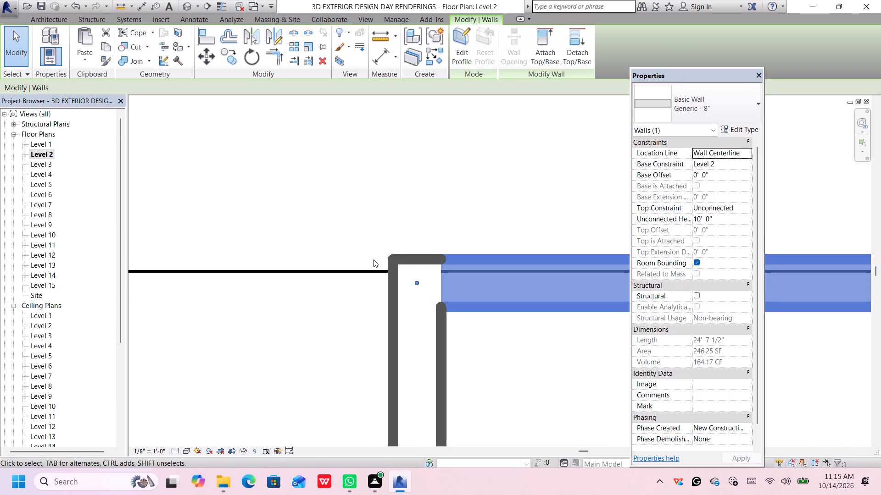
key("Down")
key("Down")
key("Down")
key("Down")
key("Down")
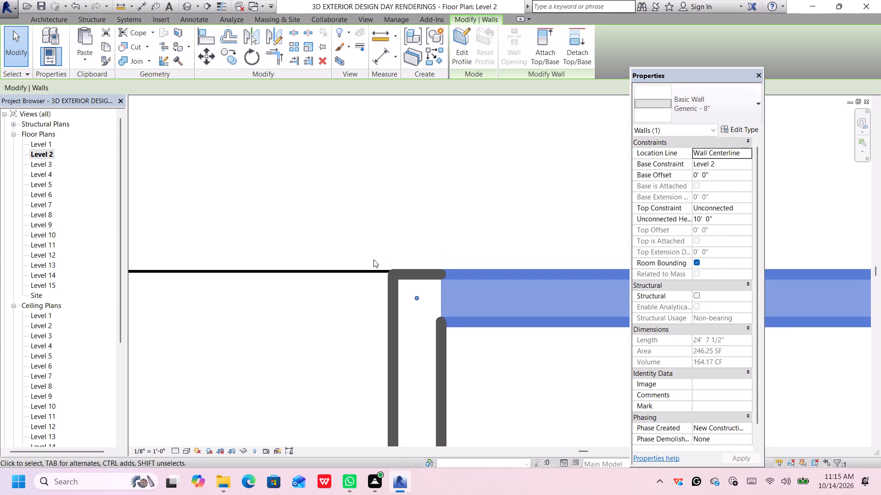
scroll(374, 259, "down", 18)
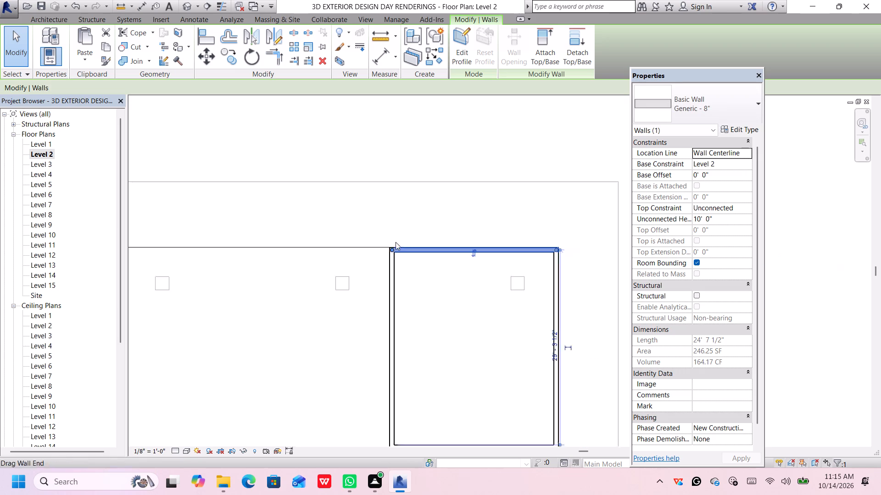
scroll(465, 242, "down", 3)
left_click(567, 218)
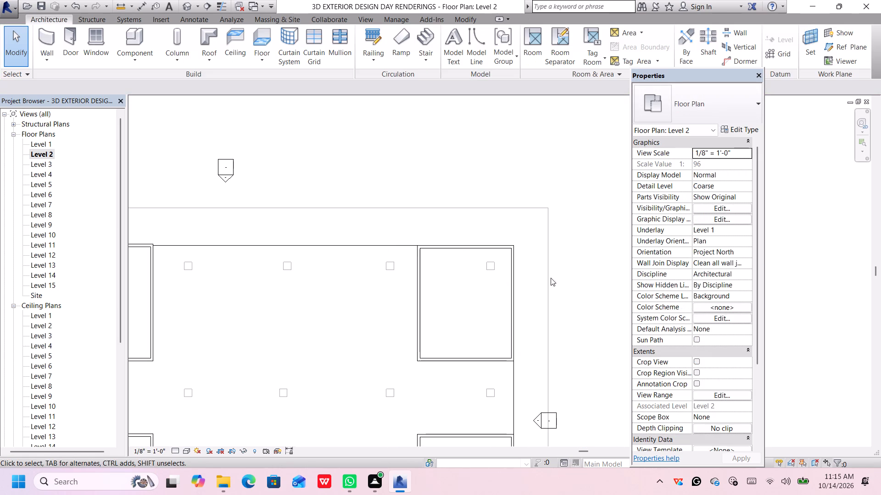
Start placing a new wall on Level 2 near the northeast corner room.
middle_click_drag(473, 368, 515, 293)
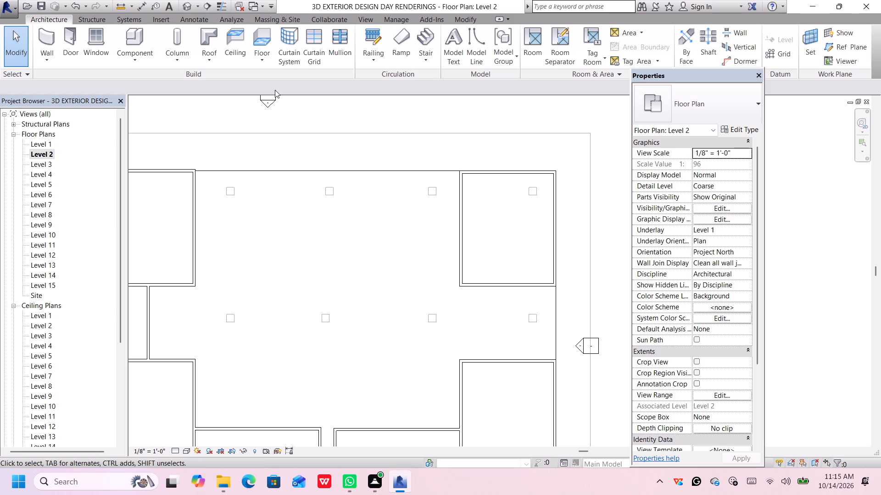
left_click(44, 35)
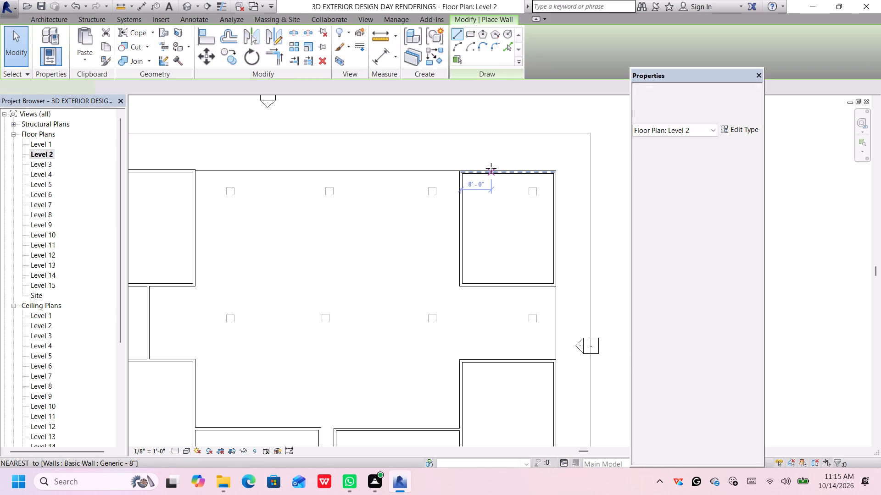
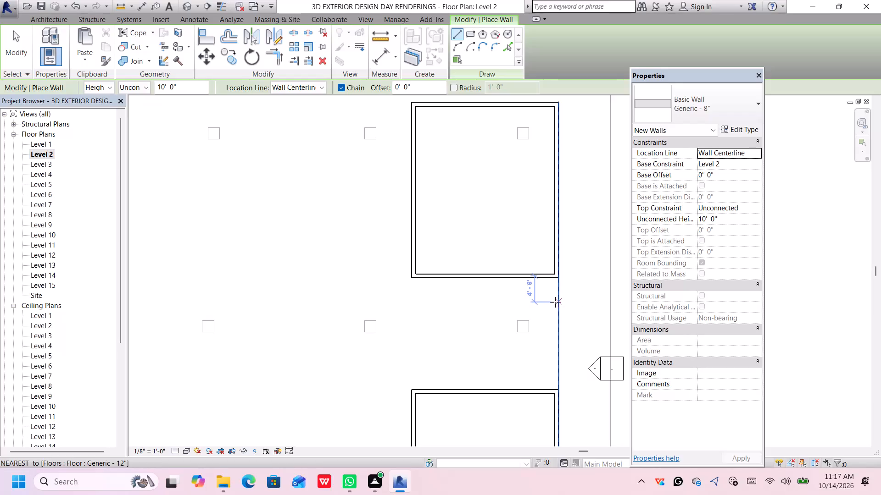
Draw a guide wall about 13 ft long westward along the northeast corner room's south wall, starting at its southeast corner.
scroll(558, 278, "up", 4)
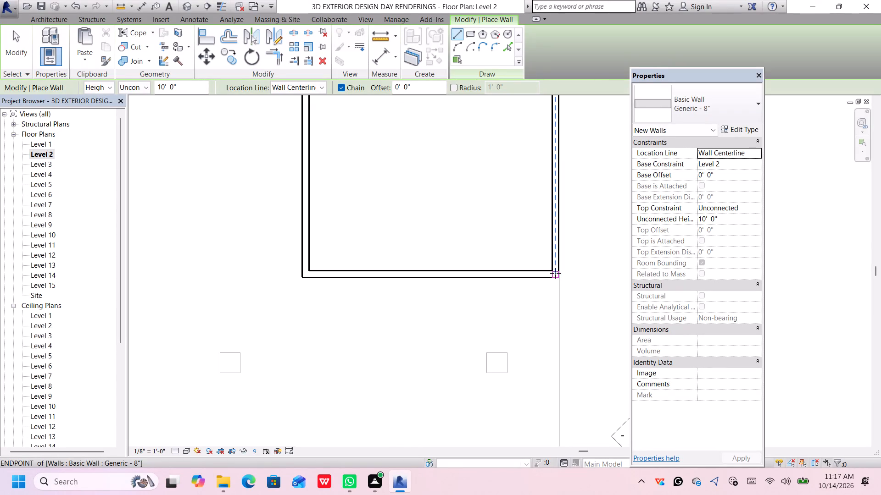
left_click(557, 273)
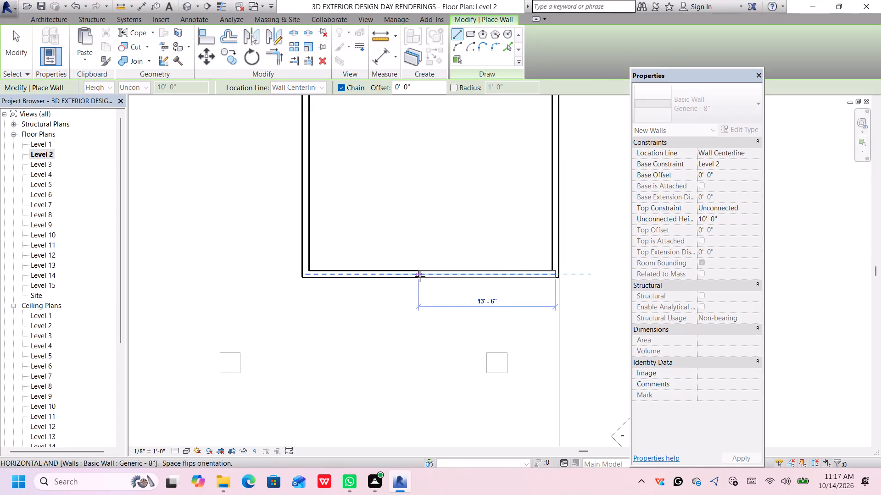
left_click(424, 276)
Draw a 20 ft wall south from the guide wall's west end to the north wall of the southeast corner room.
scroll(435, 335, "down", 6)
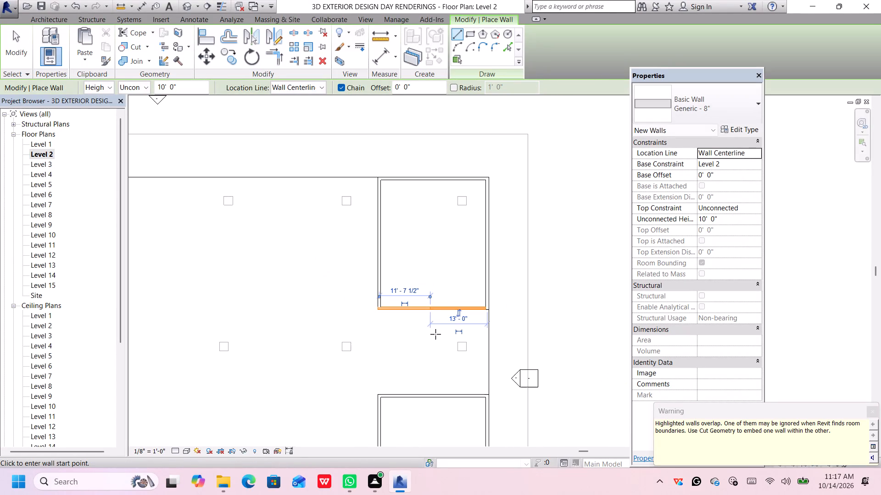
left_click(429, 307)
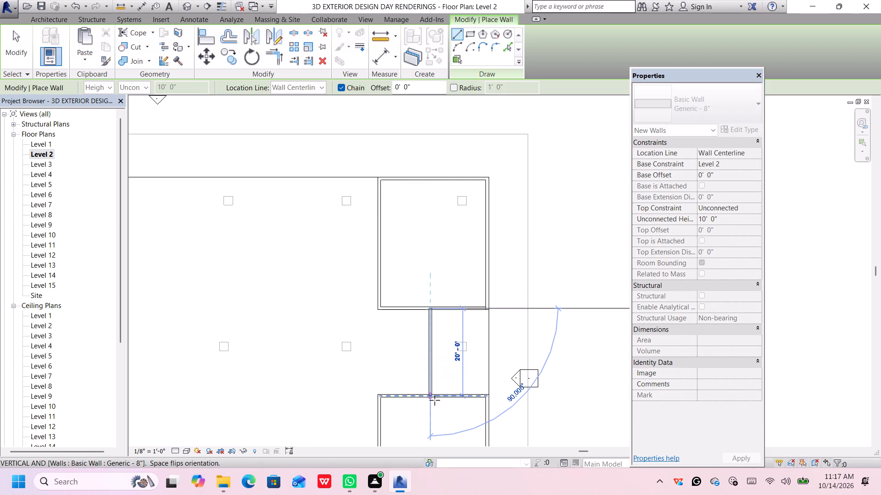
left_click(432, 397)
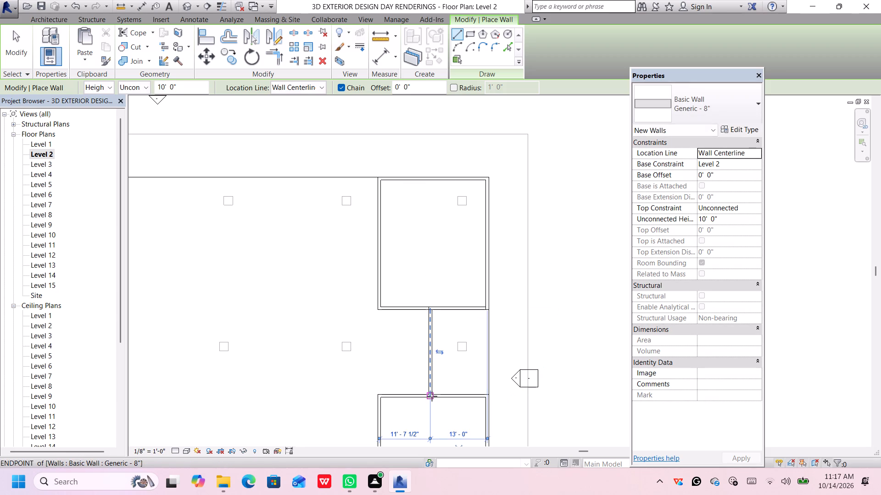
key("space")
scroll(454, 318, "up", 4)
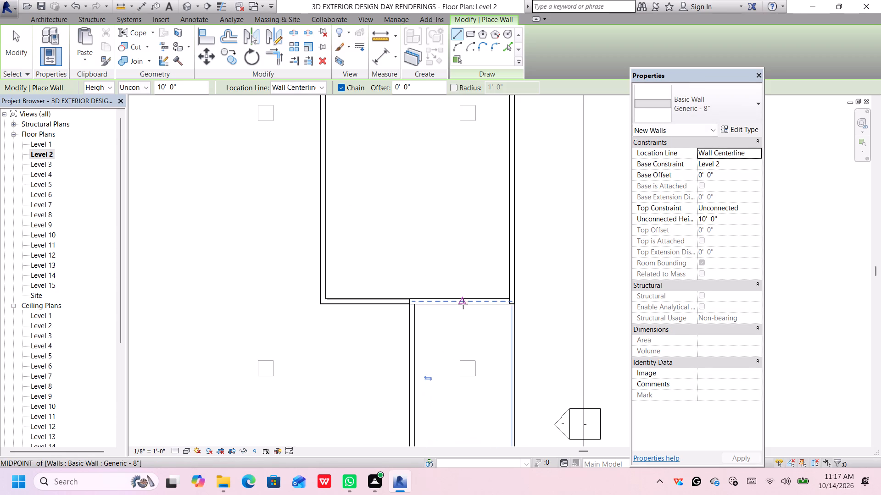
key("Escape")
key("Escape")
Delete the guide wall overlapping the northeast corner room's south wall.
left_click(456, 304)
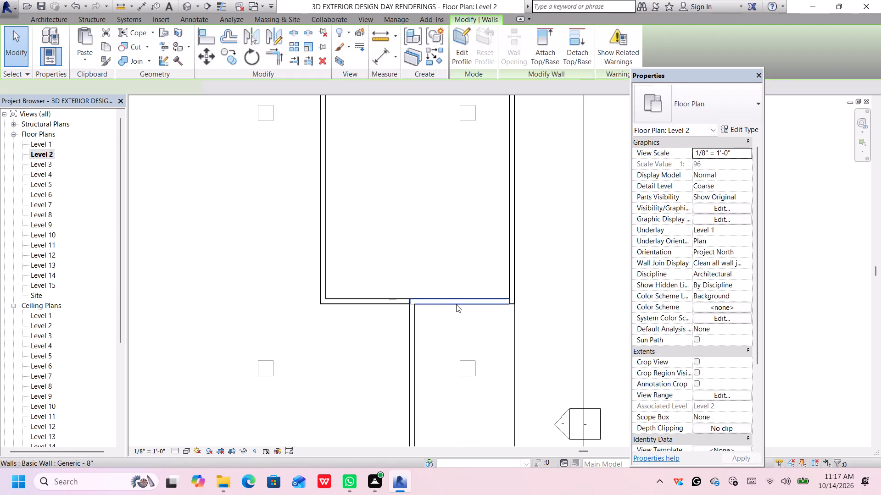
key("Delete")
Draw a 33 ft wall east from the northwest corner room's east wall, starting 13 ft south of its north wall.
scroll(452, 309, "down", 6)
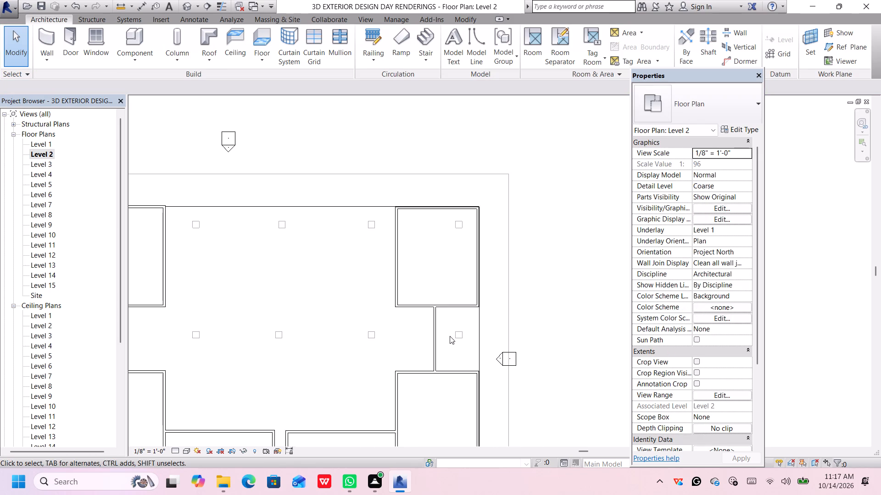
scroll(451, 337, "up", 1)
middle_click_drag(451, 337, 489, 336)
scroll(503, 337, "down", 2)
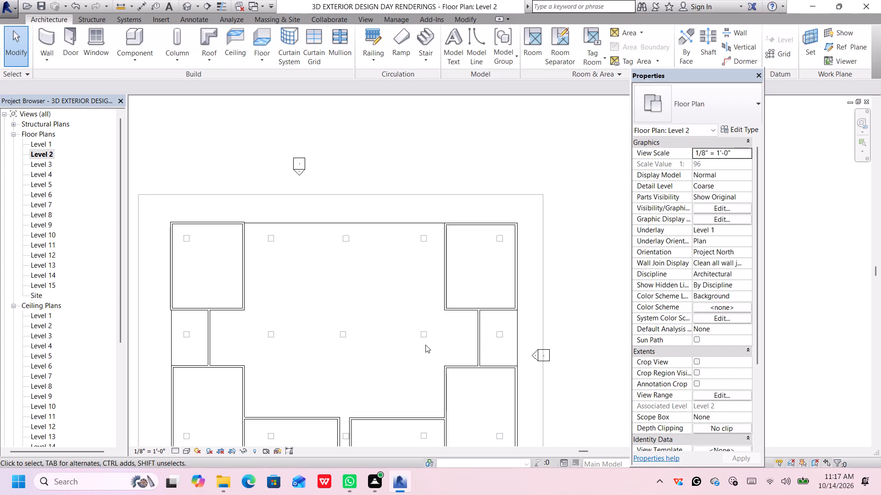
middle_click_drag(357, 273, 427, 239)
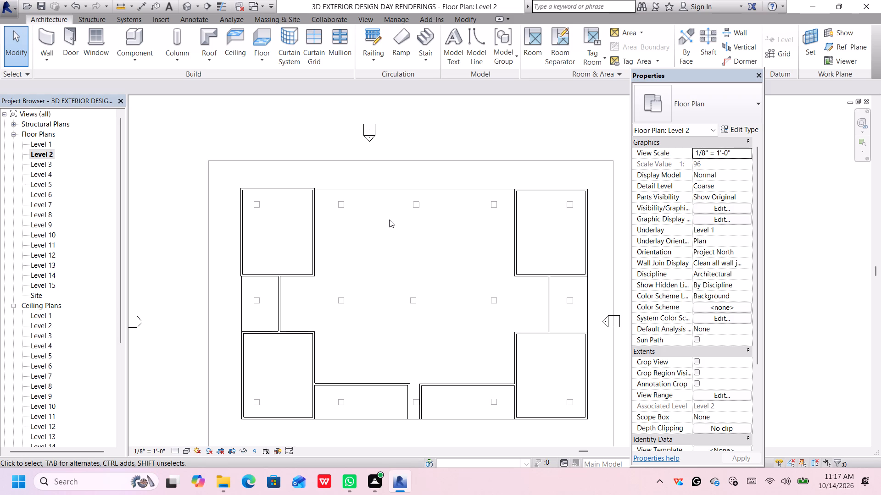
middle_click_drag(352, 239, 365, 258)
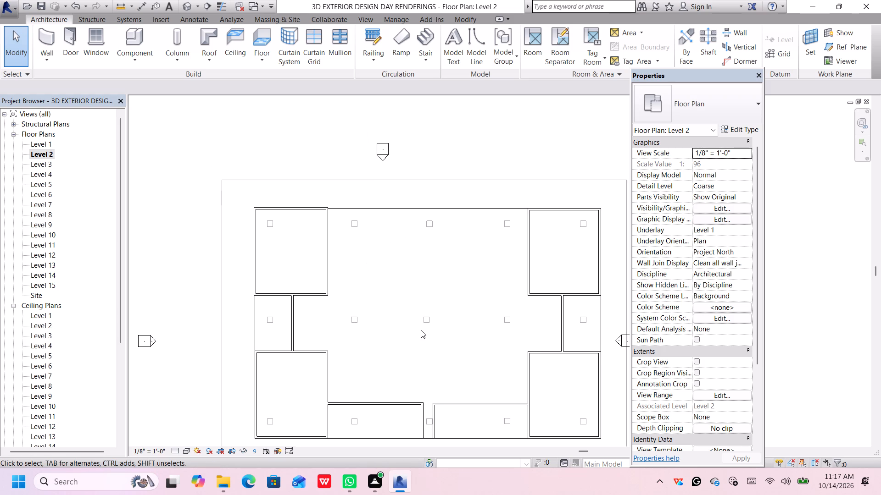
middle_click_drag(367, 268, 373, 286)
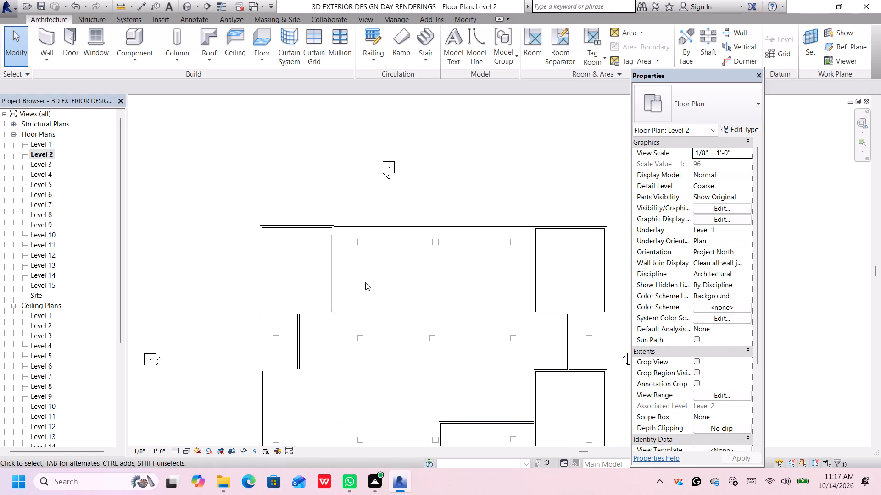
key("l")
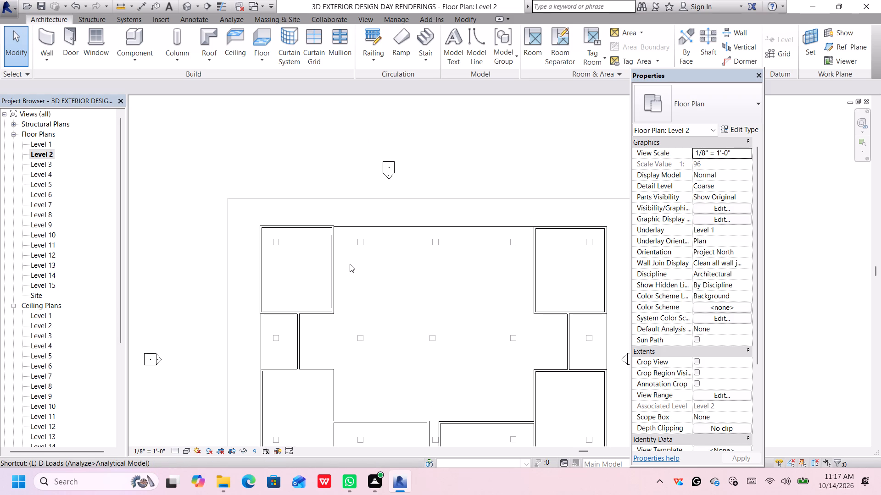
left_click(39, 33)
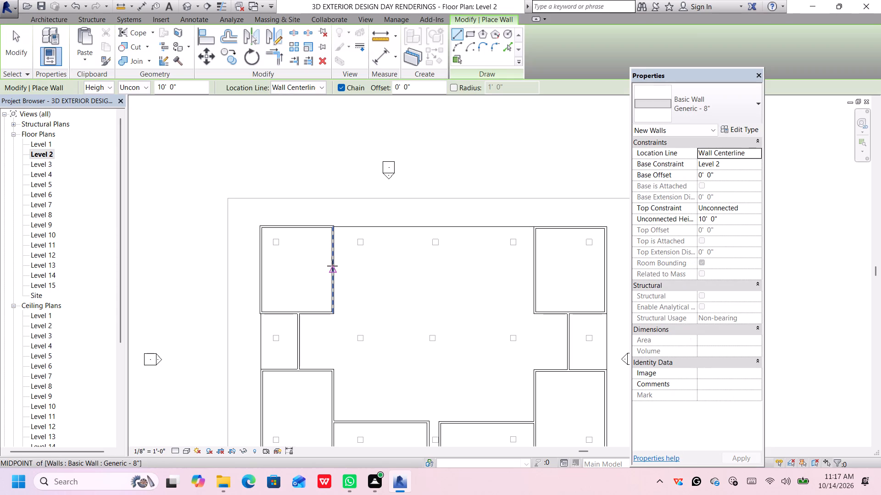
scroll(332, 265, "up", 5)
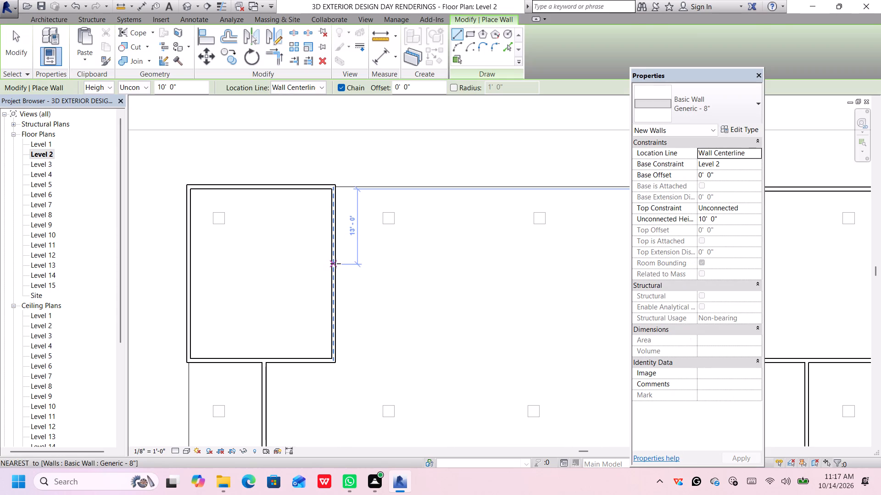
left_click(334, 263)
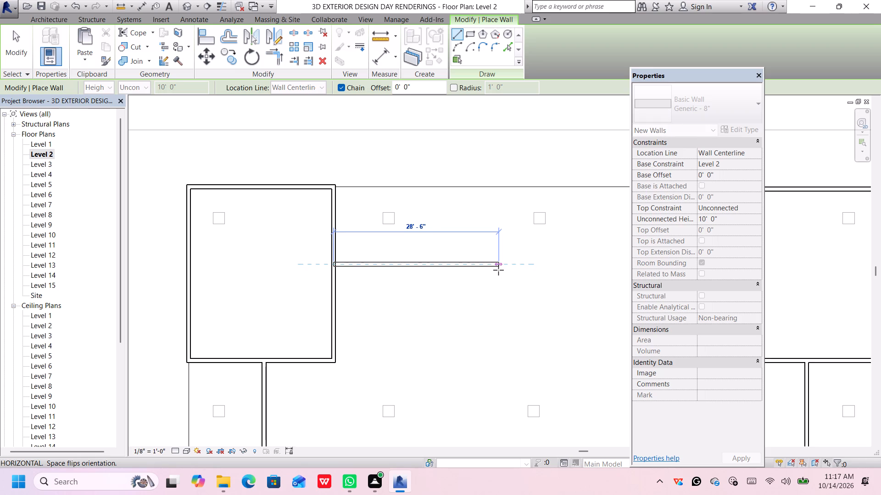
scroll(498, 270, "down", 5)
middle_click_drag(506, 270, 408, 243)
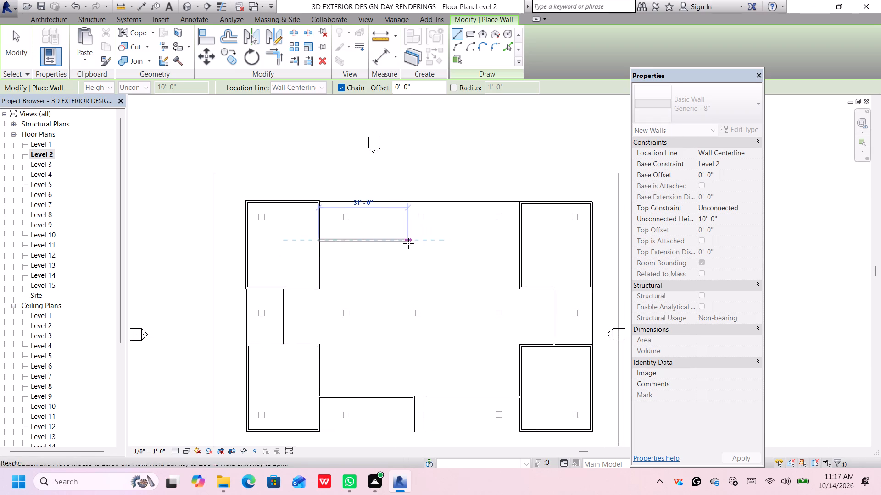
scroll(408, 242, "up", 1)
scroll(406, 238, "down", 1)
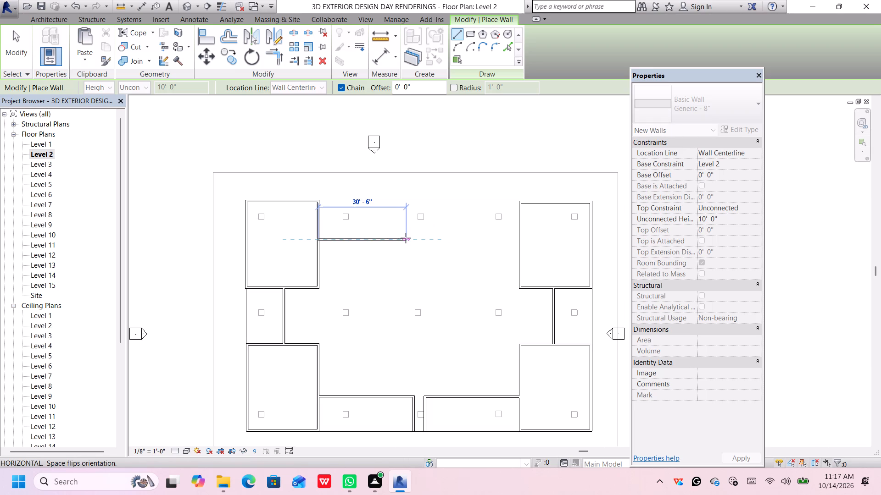
middle_click_drag(406, 238, 403, 226)
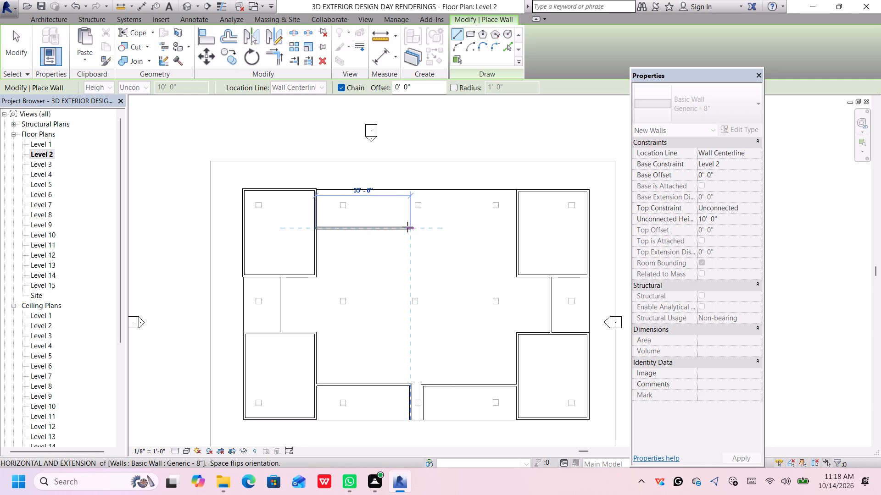
left_click(408, 227)
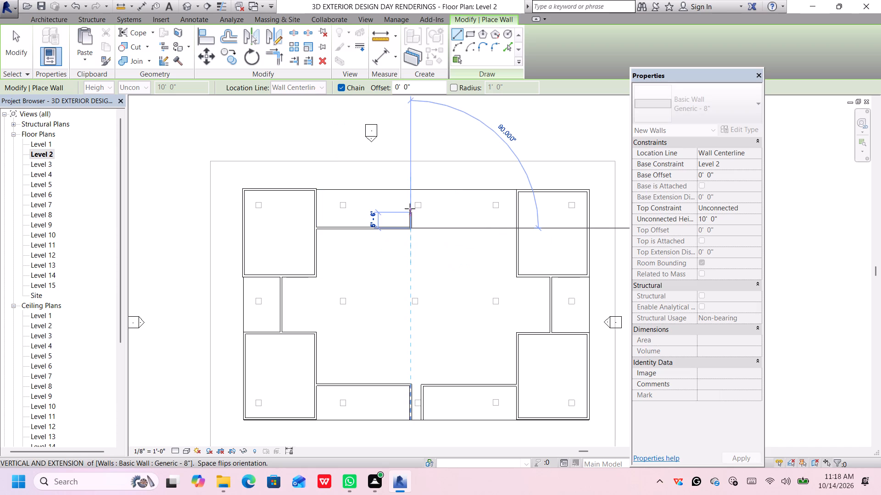
Continue the wall north from the 33 ft wall's east end to the slab's north edge, about 13' 4 1/2" long.
middle_click_drag(412, 199, 414, 245)
scroll(408, 225, "up", 3)
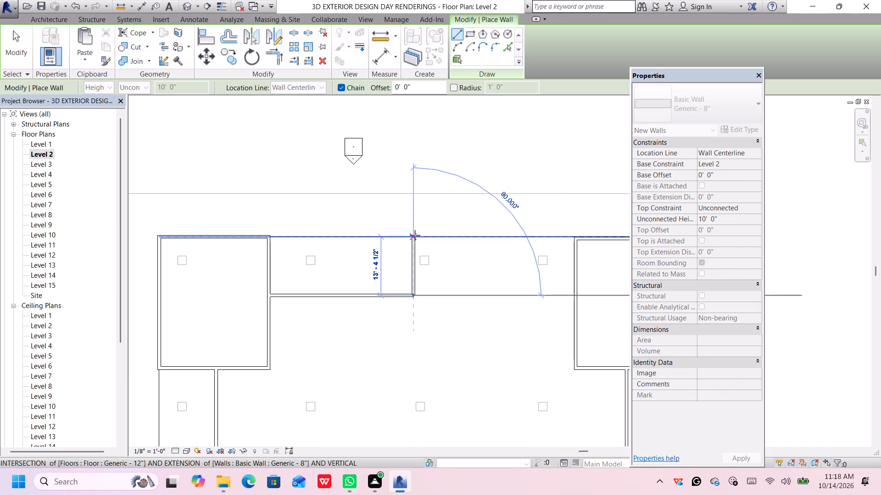
left_click(415, 235)
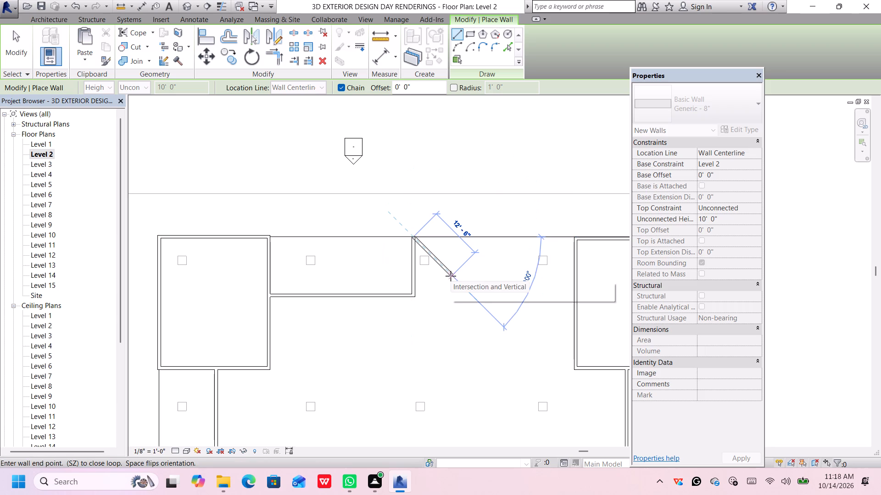
key("Escape")
Draw a matching 33 ft wall west from the northeast corner room's west wall, then north to the slab's north edge.
scroll(458, 262, "down", 4)
middle_click_drag(461, 281, 415, 215)
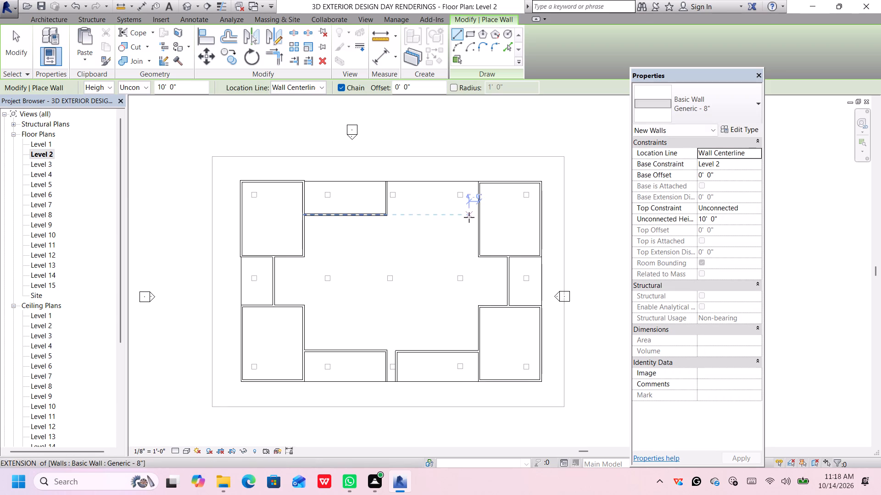
scroll(476, 210, "up", 3)
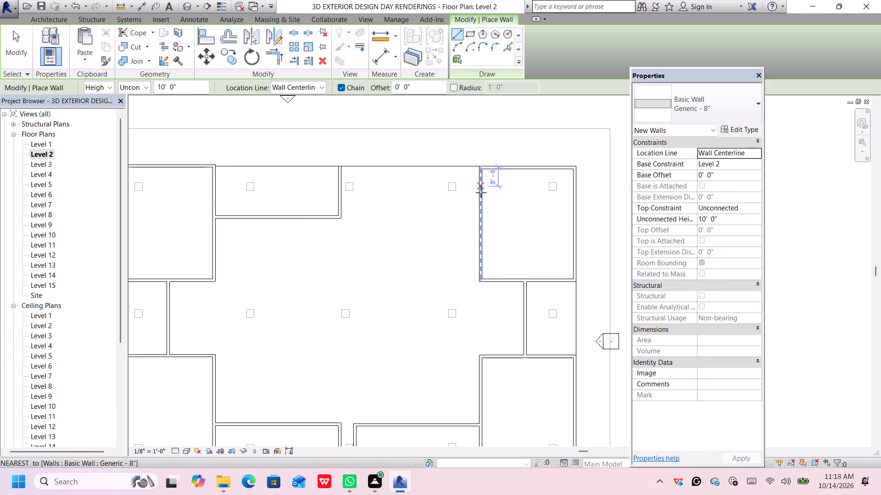
left_click(480, 216)
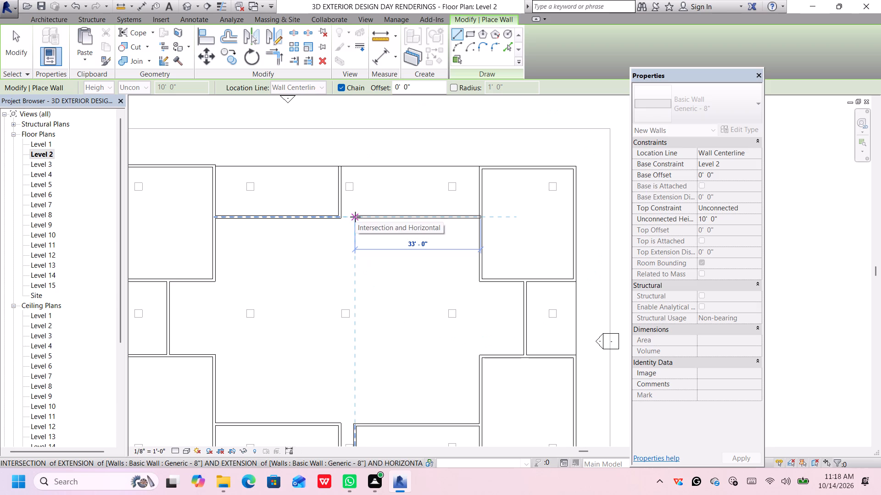
left_click(355, 217)
left_click(357, 168)
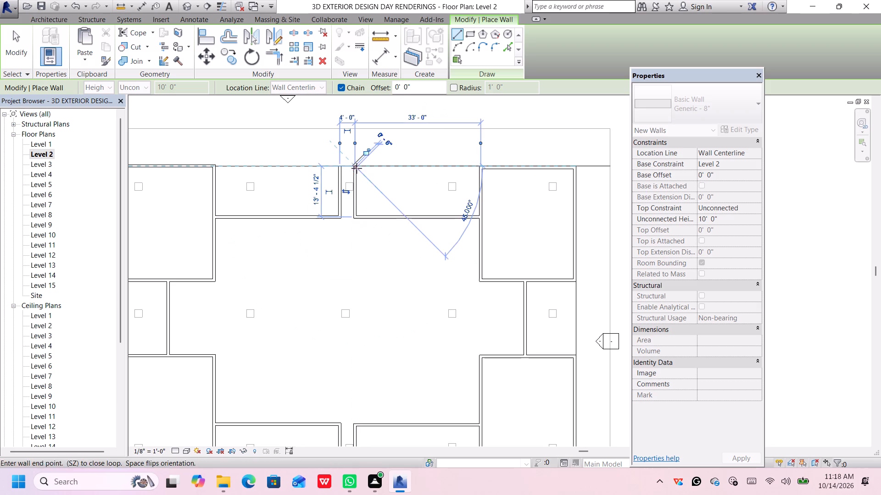
scroll(435, 210, "down", 4)
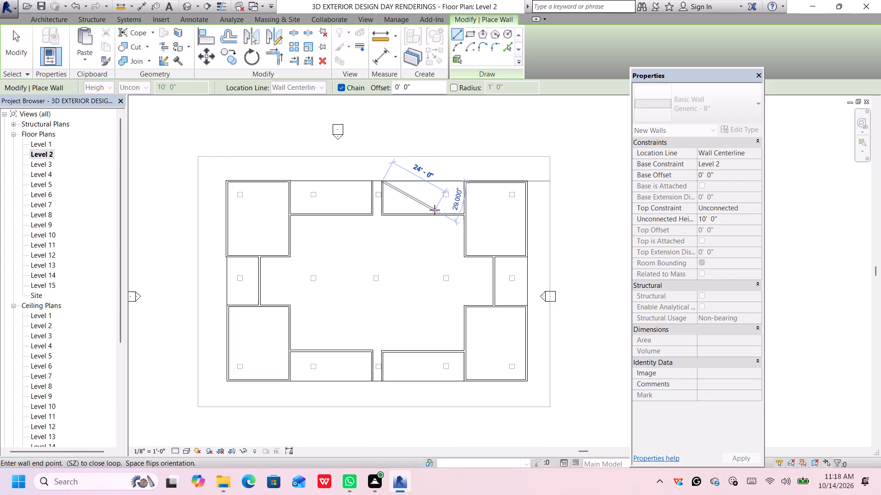
key("space")
key("Escape")
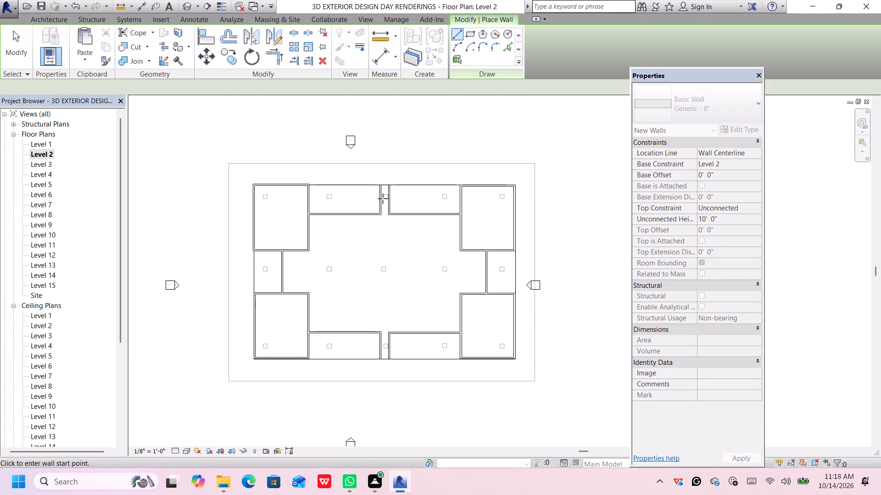
key("space")
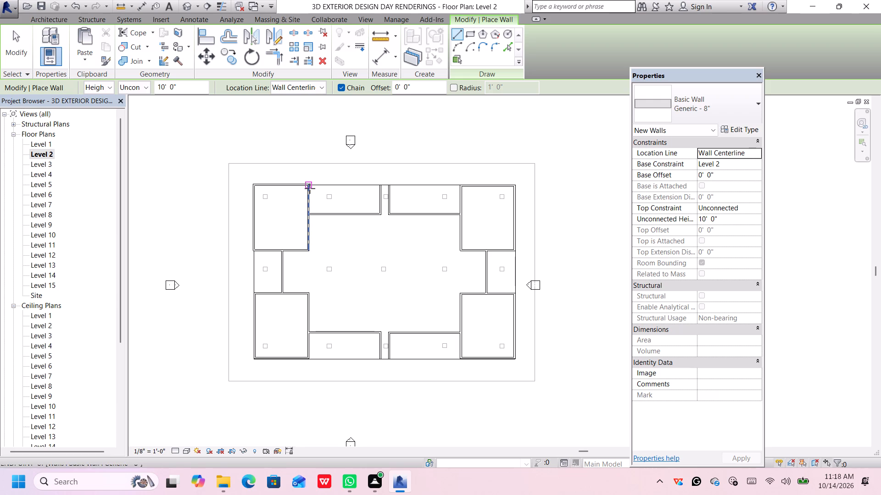
key("Escape")
Nudge the northwest corner room's north wall south until its outer face lines up with the slab's north edge.
scroll(279, 176, "up", 2)
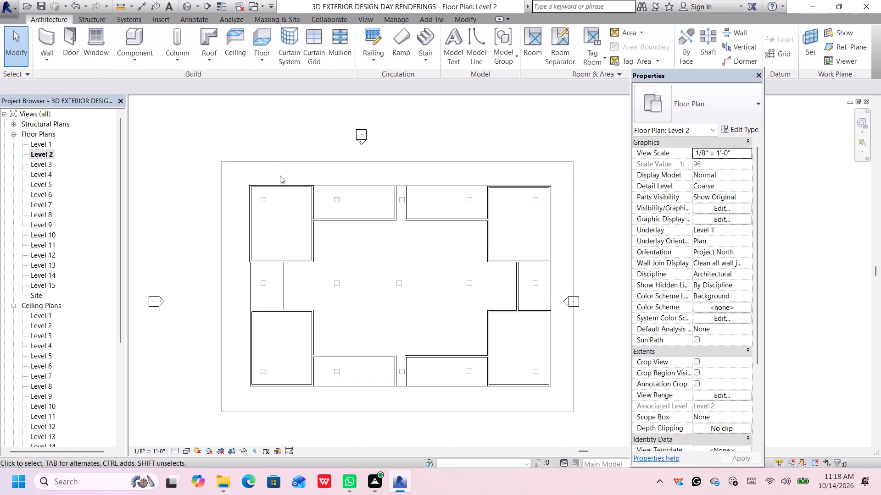
scroll(280, 176, "up", 6)
left_click(289, 193)
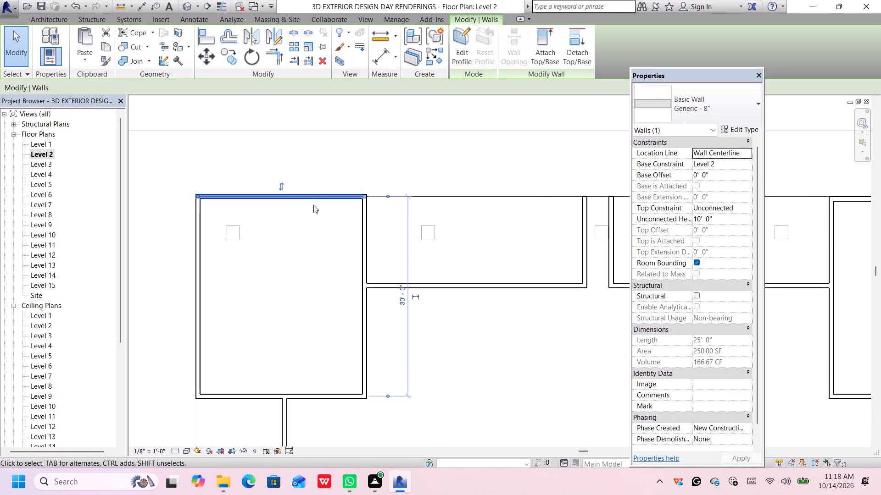
scroll(321, 203, "up", 4)
scroll(408, 206, "up", 4)
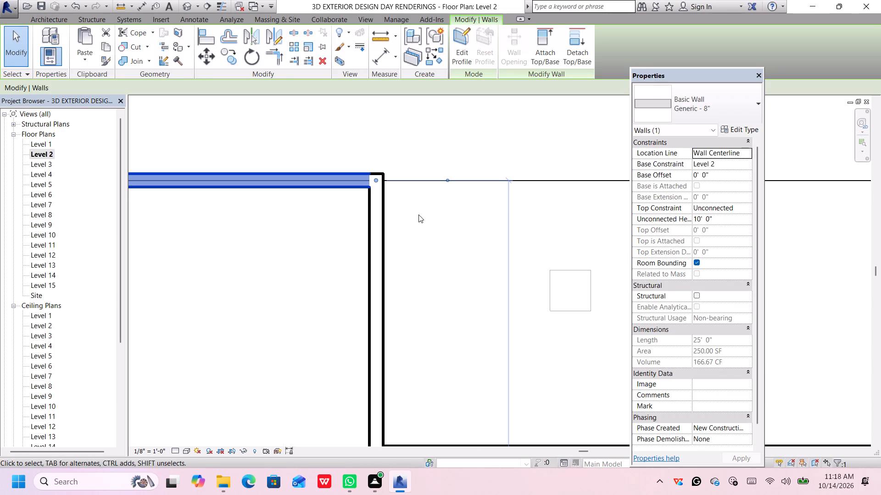
key("Down")
key("Down")
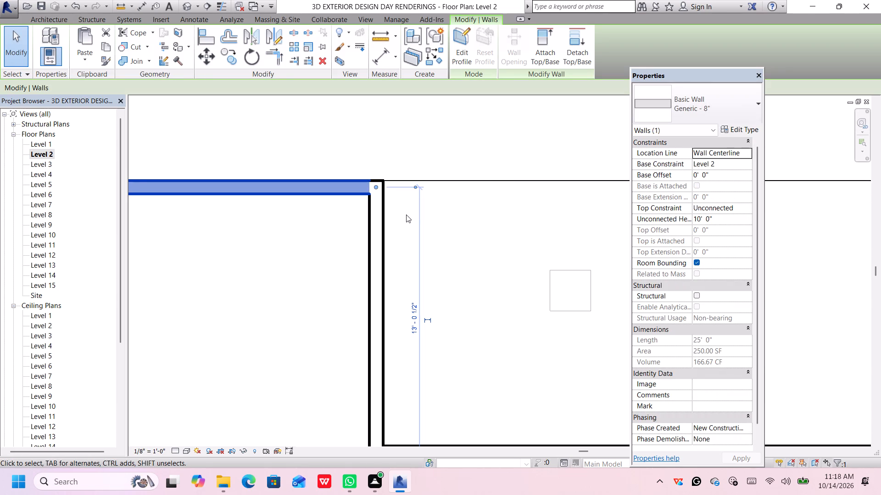
Nudge the northwest corner room's west wall until its outer face lines up with the slab's west edge.
scroll(395, 217, "down", 4)
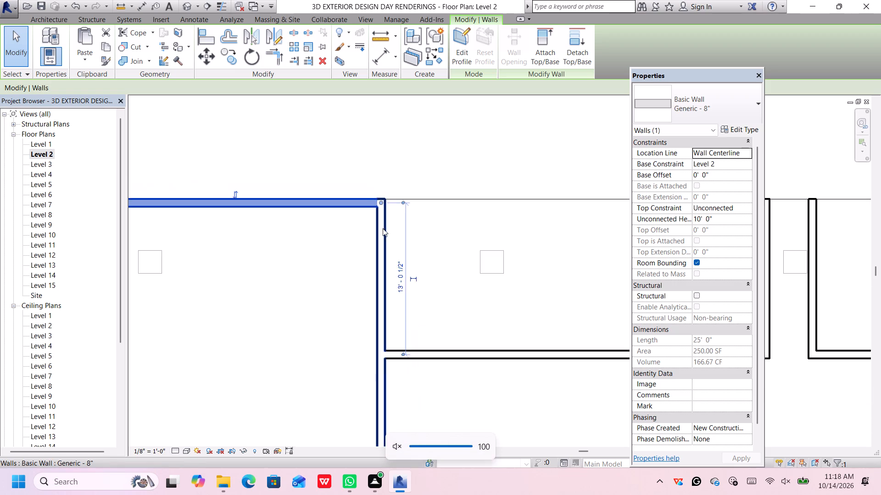
scroll(383, 228, "down", 5)
middle_click_drag(336, 255, 468, 221)
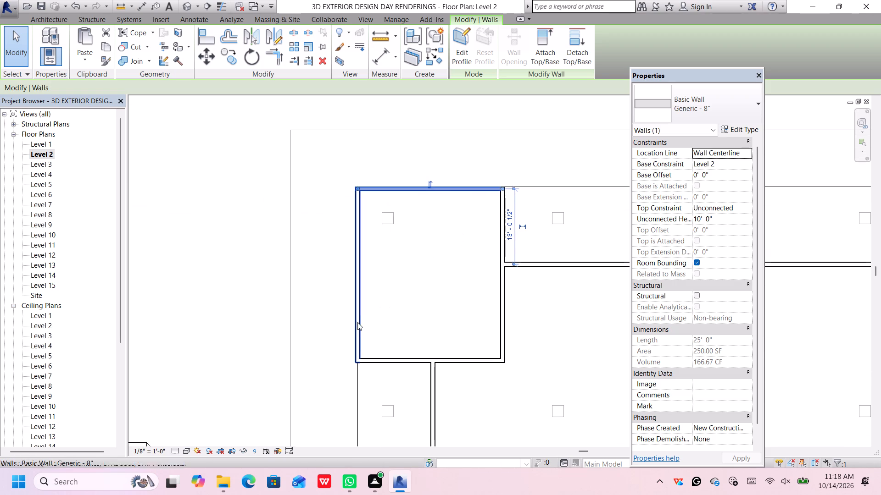
middle_click_drag(360, 324, 369, 286)
left_click(365, 291)
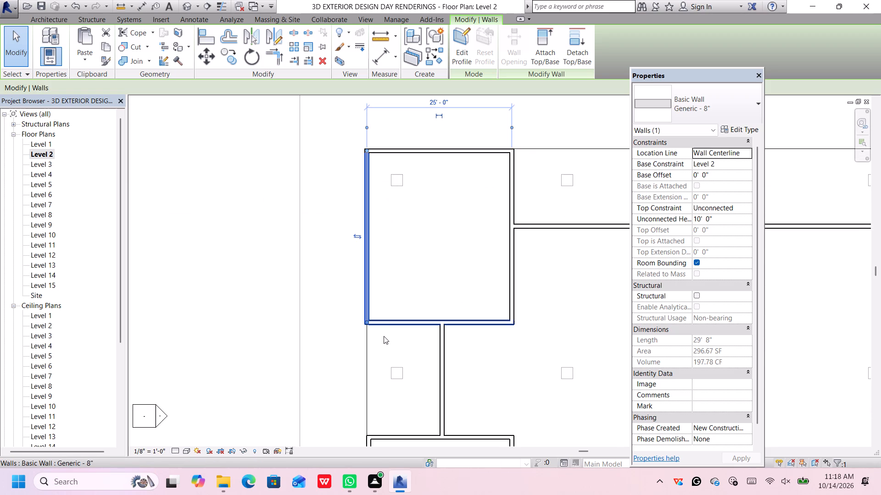
key("Right")
scroll(377, 329, "up", 6)
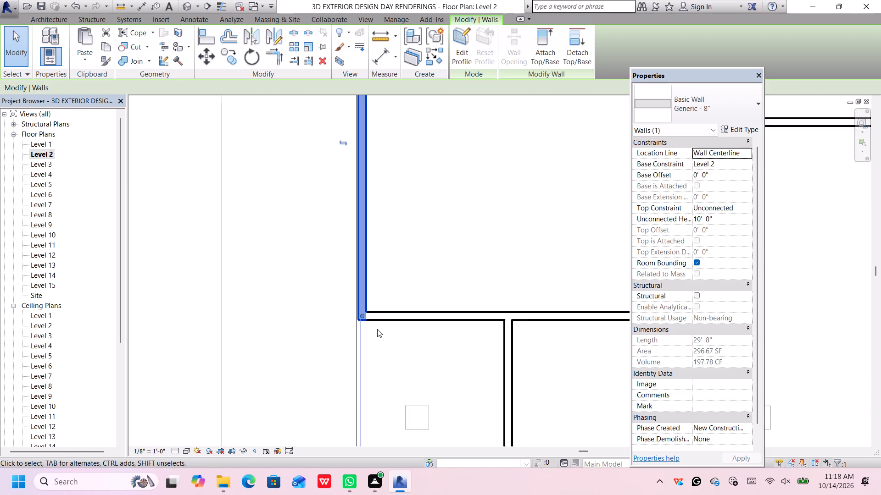
scroll(360, 326, "up", 9)
key("Left")
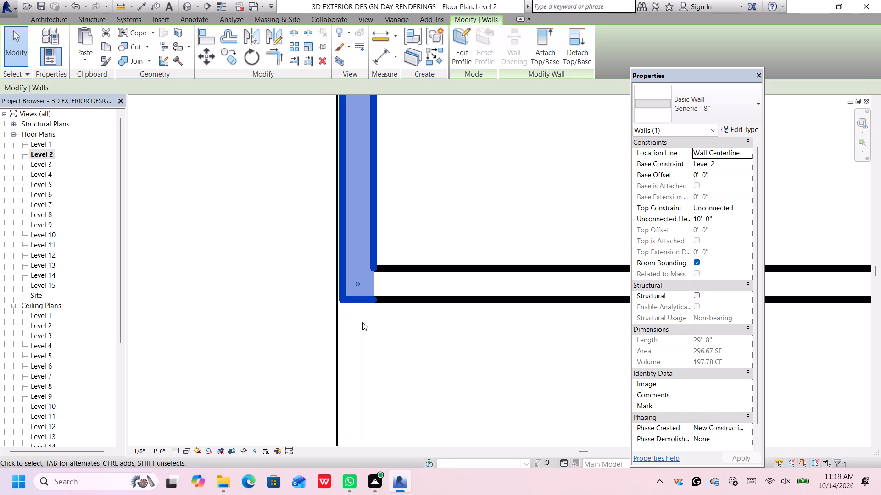
key("Left")
scroll(362, 322, "down", 13)
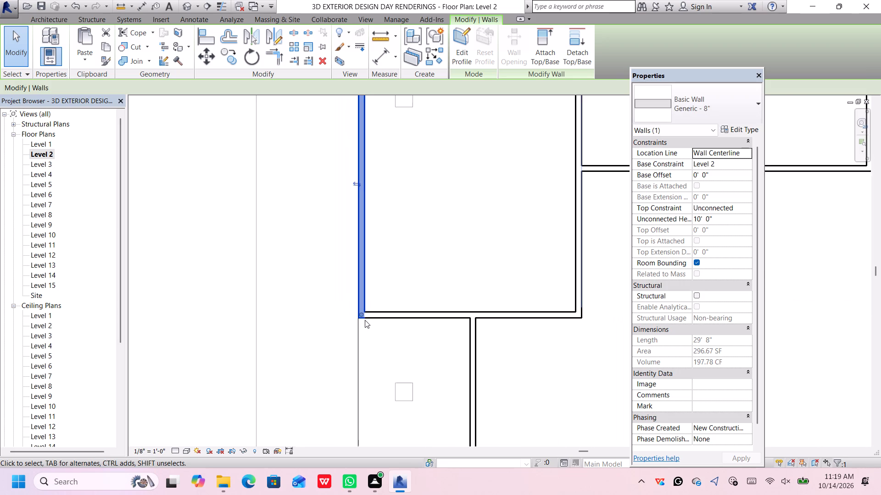
scroll(366, 319, "down", 4)
middle_click_drag(401, 280, 365, 268)
left_click(244, 287)
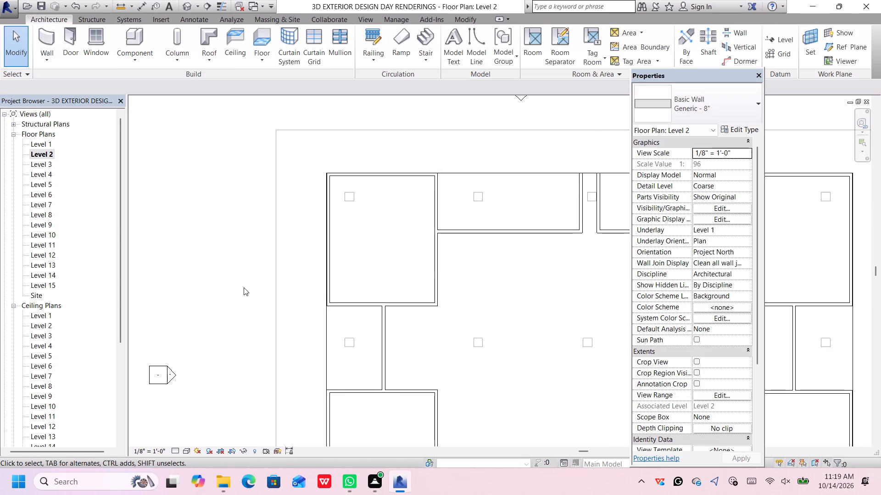
Inspect the northwest corner room's wall alignment with the slab edges and the overall Level 2 layout.
scroll(333, 294, "up", 6)
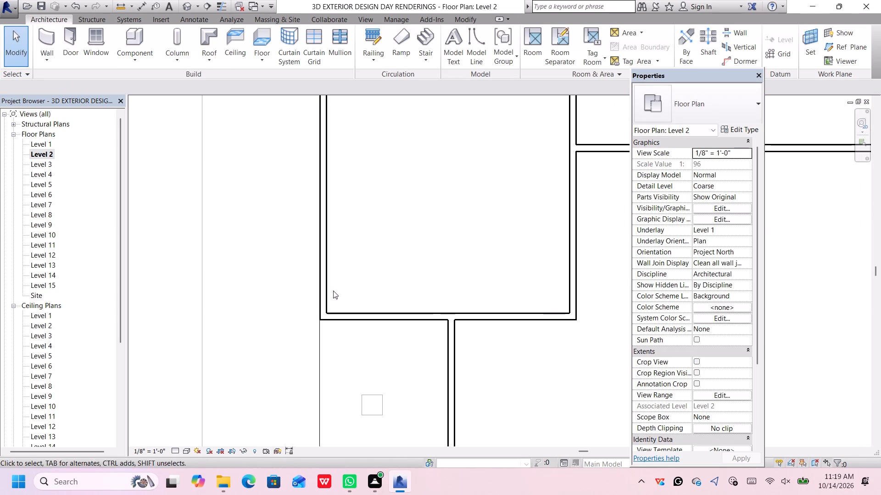
middle_click_drag(346, 235, 382, 423)
scroll(363, 311, "down", 1)
scroll(355, 224, "up", 7)
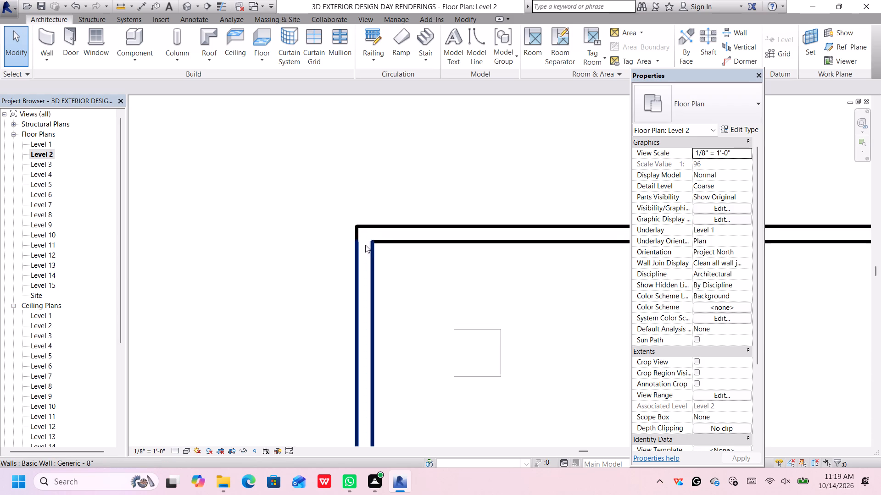
scroll(363, 246, "up", 6)
scroll(365, 248, "down", 20)
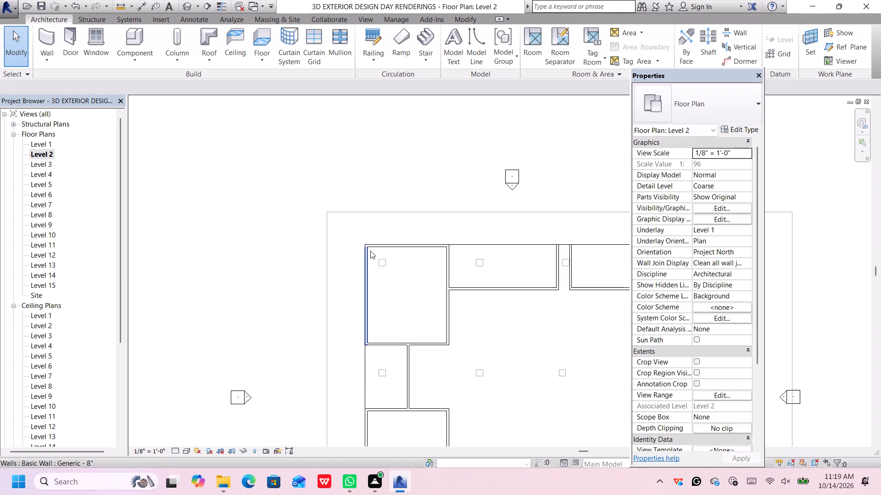
scroll(370, 251, "down", 7)
middle_click_drag(487, 317, 457, 299)
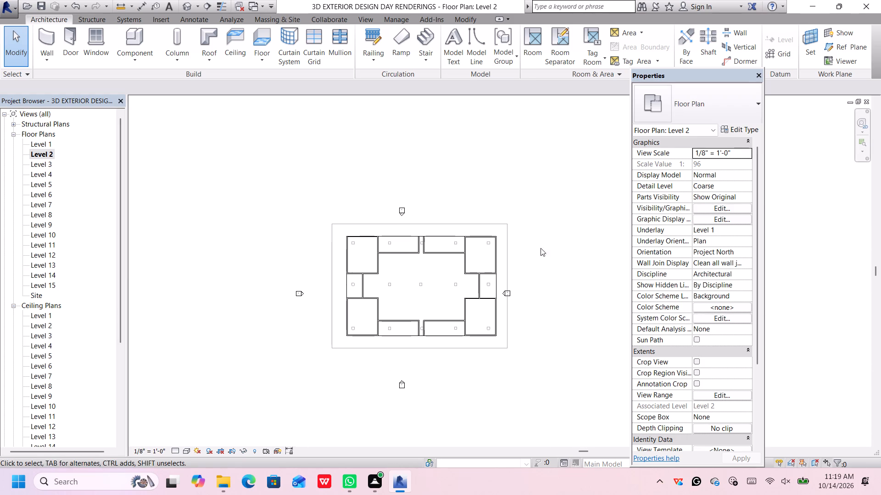
left_click(546, 243)
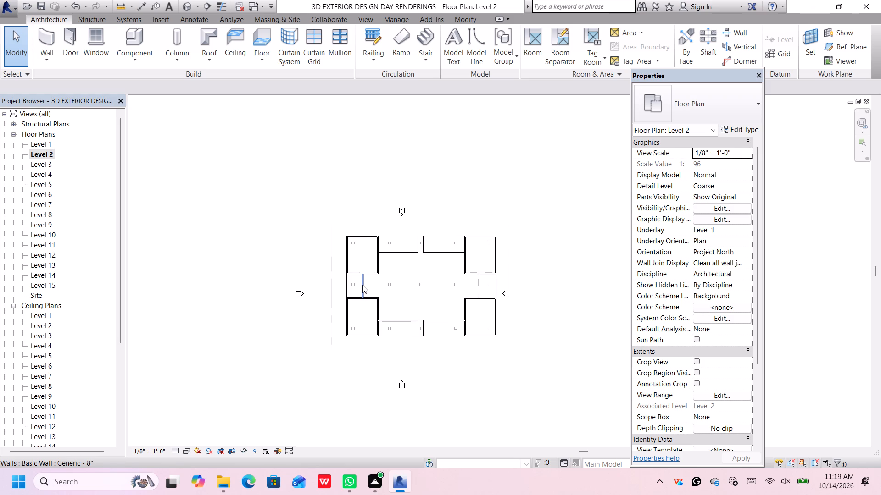
Move the west connecting room's inner wall east, setting it 20 ft from the building's west side.
scroll(363, 285, "up", 4)
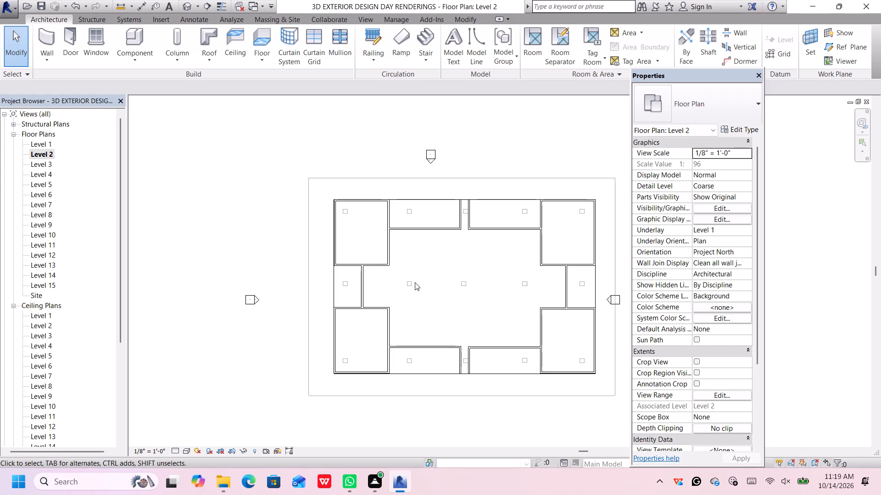
middle_click_drag(420, 285, 395, 282)
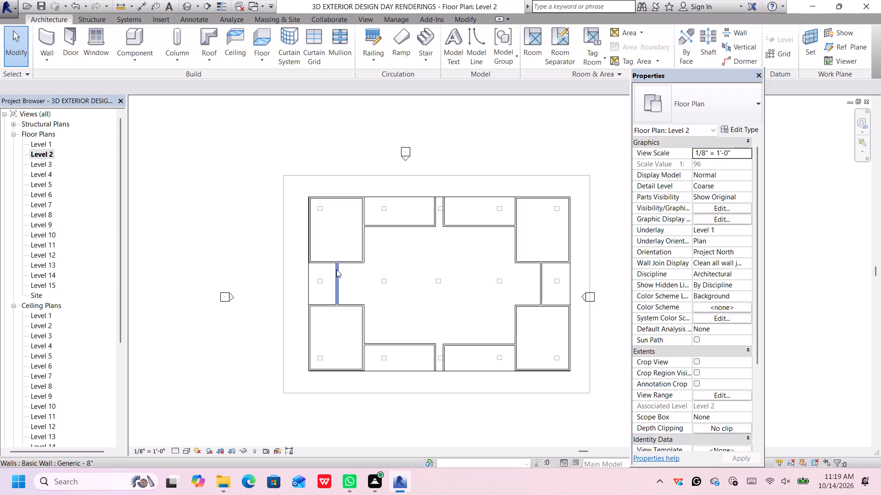
left_click(337, 270)
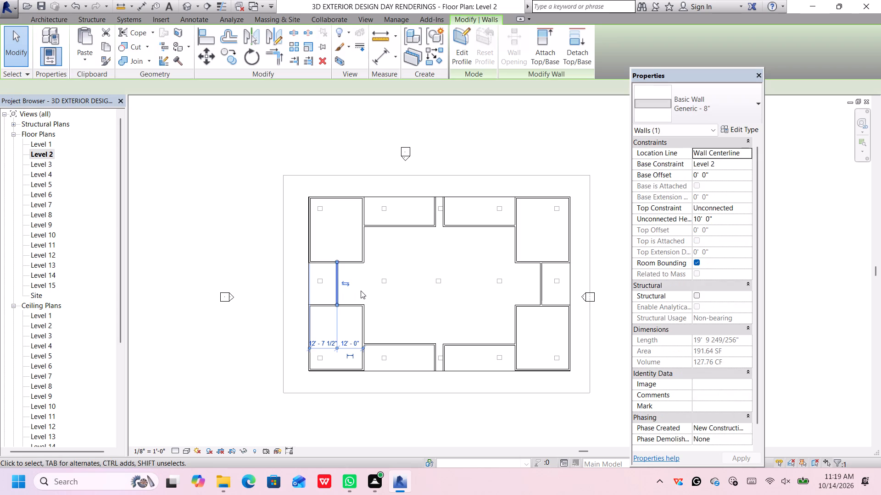
key("Right")
key("Right")
key("Right")
key("Right")
key("Right")
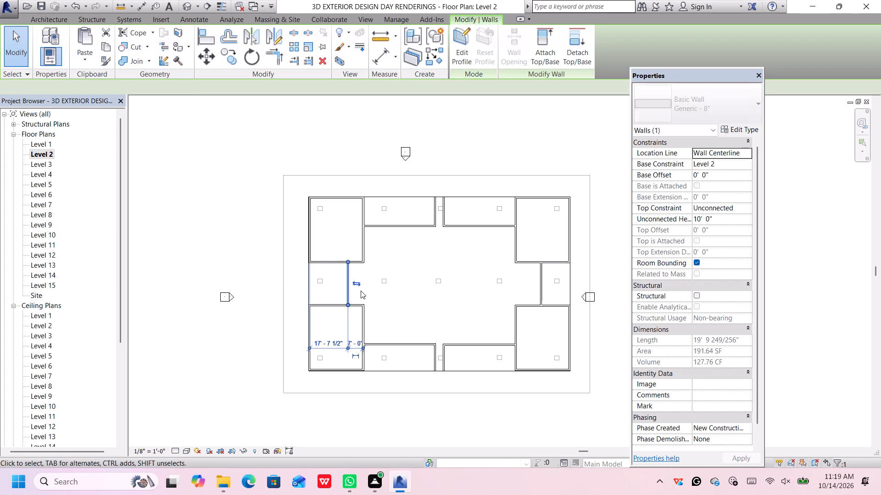
key("Right")
key("Right")
key("Right")
key("Right")
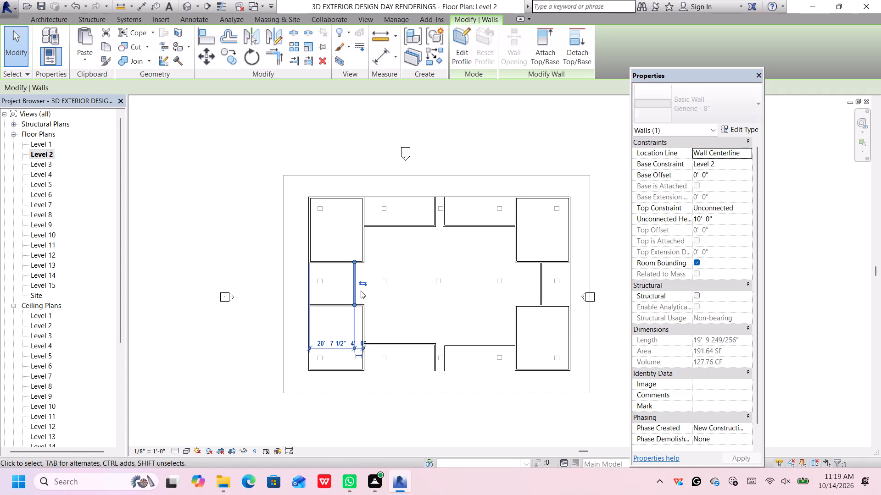
left_click(346, 340)
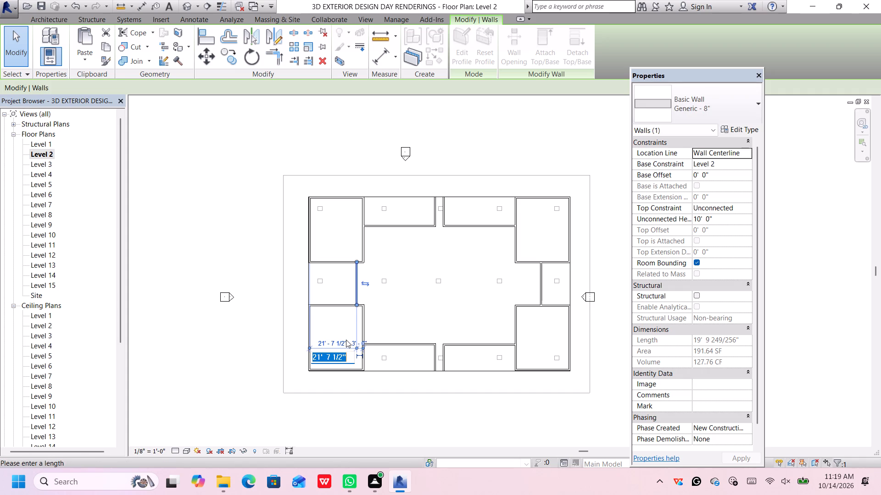
type("20")
key("apostrophe")
key("Return")
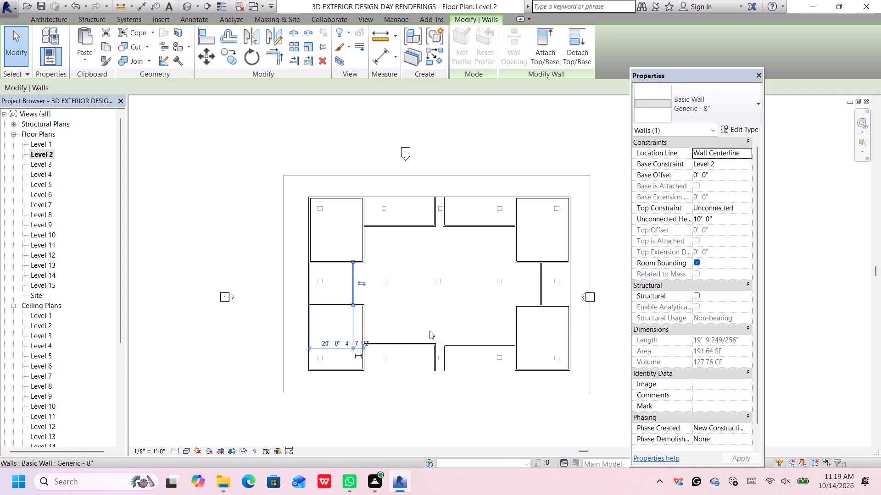
Set the east connecting room's inner wall 20 ft from the building's east side.
left_click(543, 283)
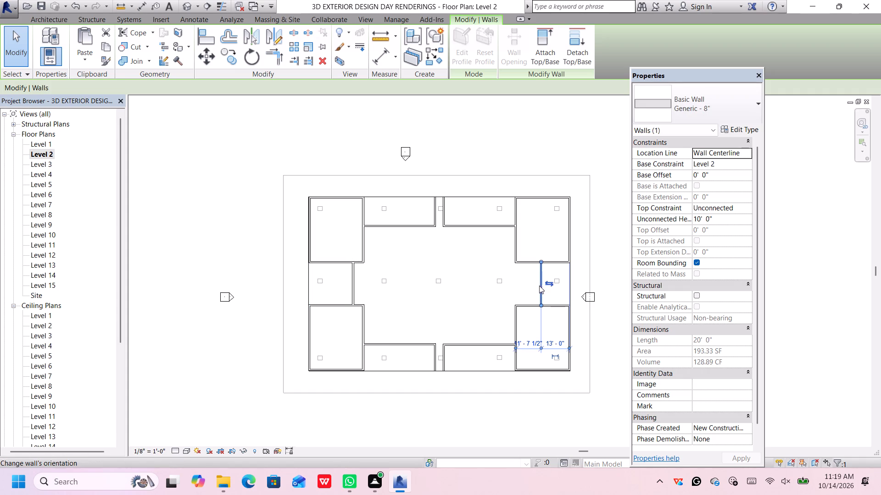
left_click(549, 345)
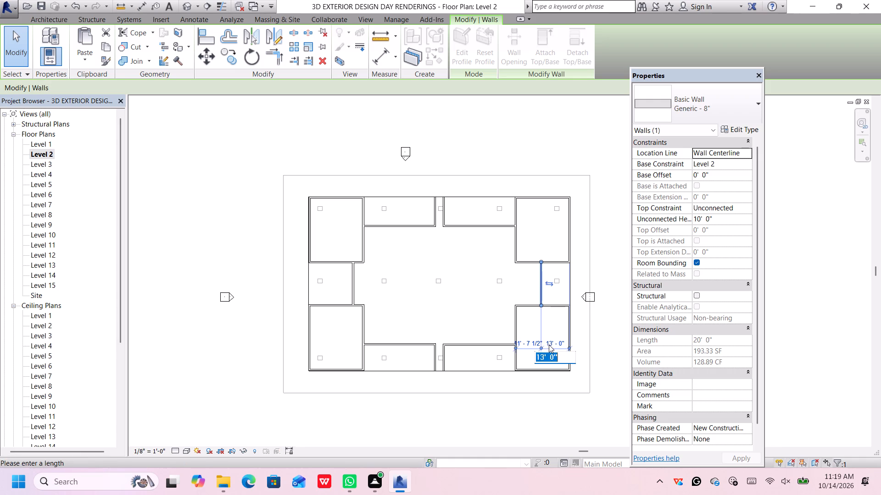
key("2")
key("0")
key("apostrophe")
key("Return")
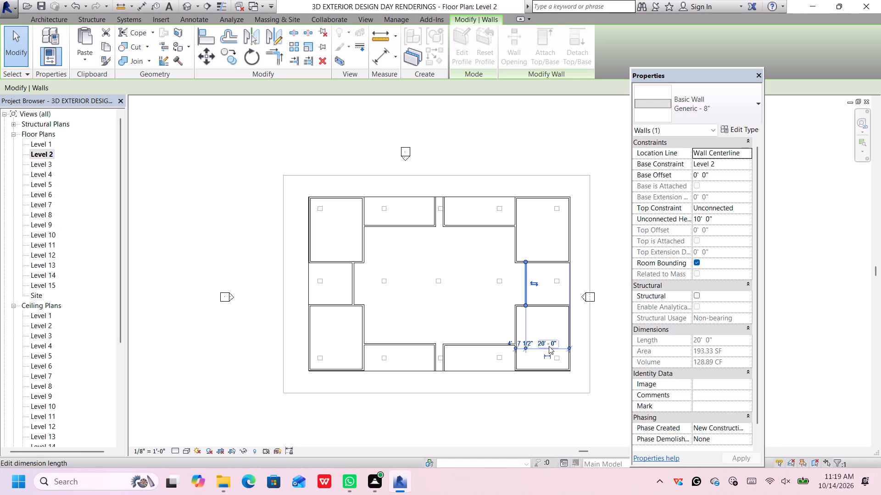
left_click(617, 315)
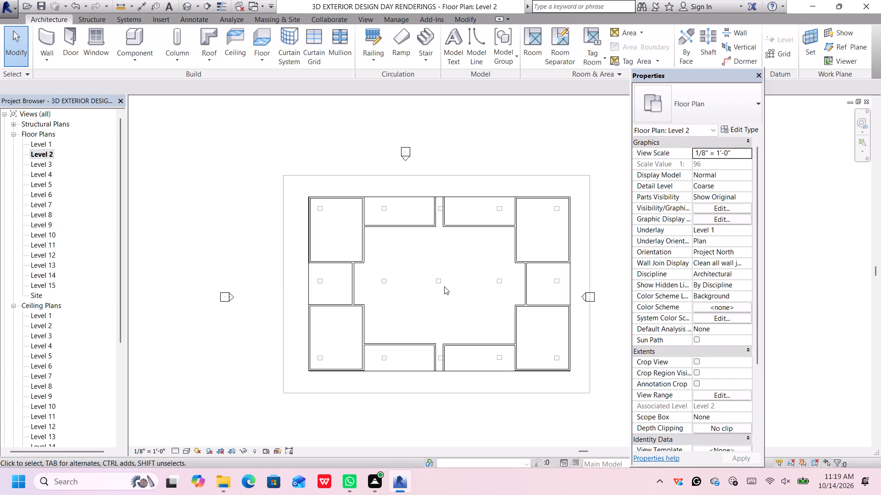
Draw a 4 ft Generic - 8" wall closing the gap between the inner corners of the two south rooms.
middle_click_drag(454, 345, 427, 314)
scroll(414, 317, "up", 3)
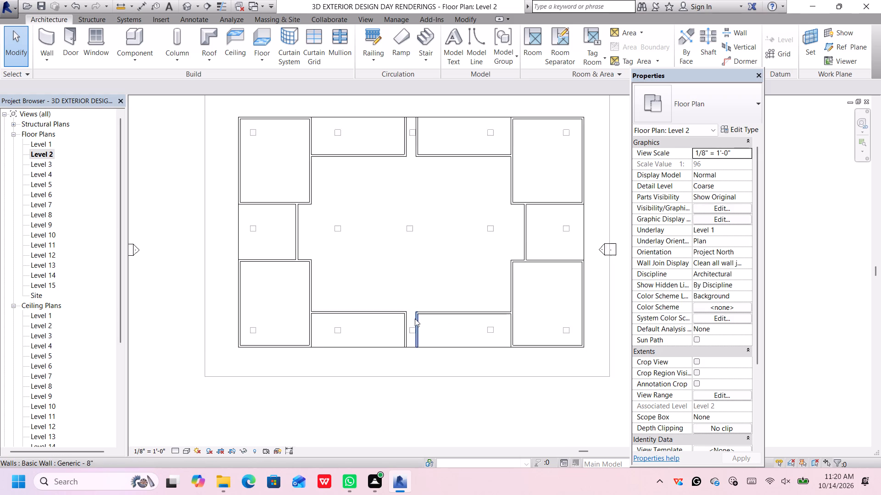
scroll(415, 319, "up", 2)
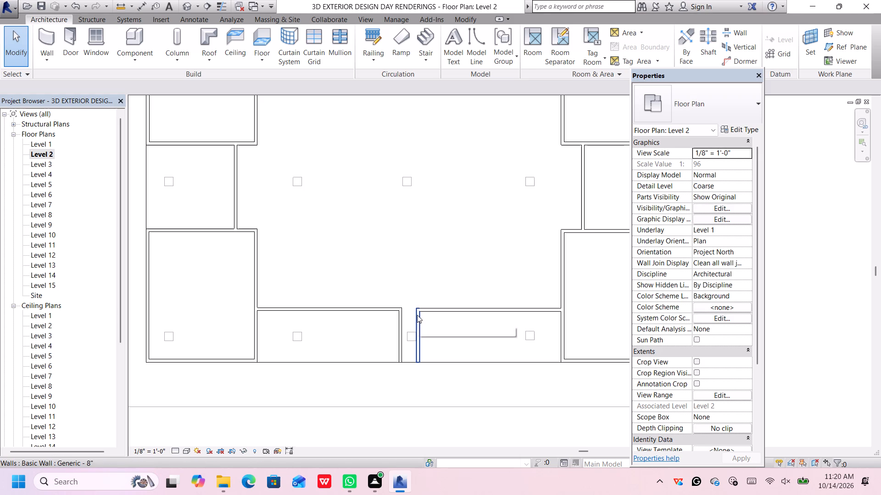
scroll(418, 283, "up", 1)
middle_click_drag(419, 283, 422, 293)
middle_click(422, 293)
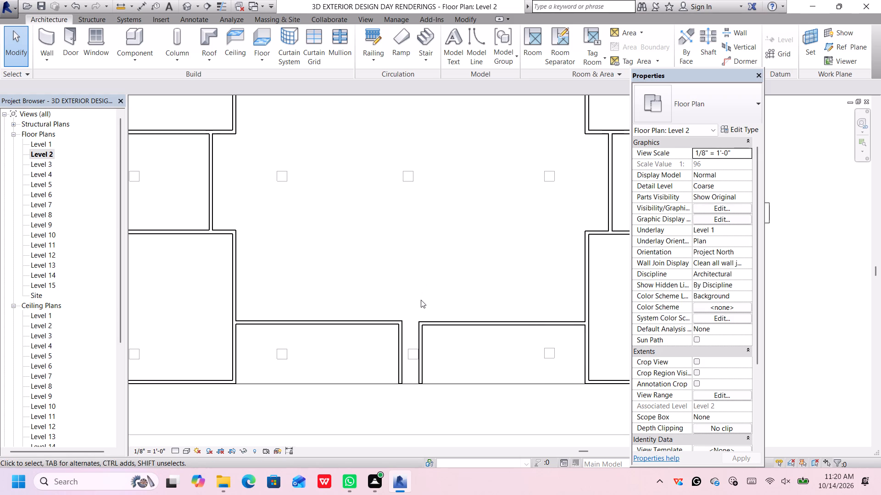
key("l")
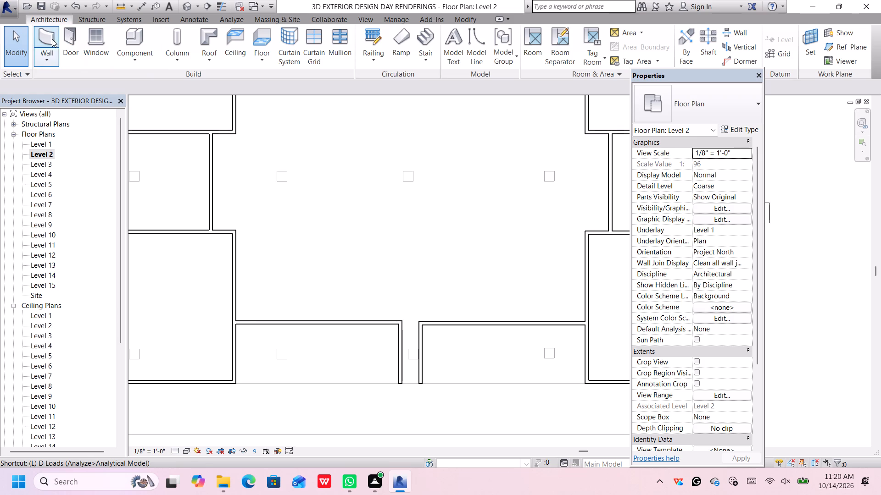
left_click(52, 39)
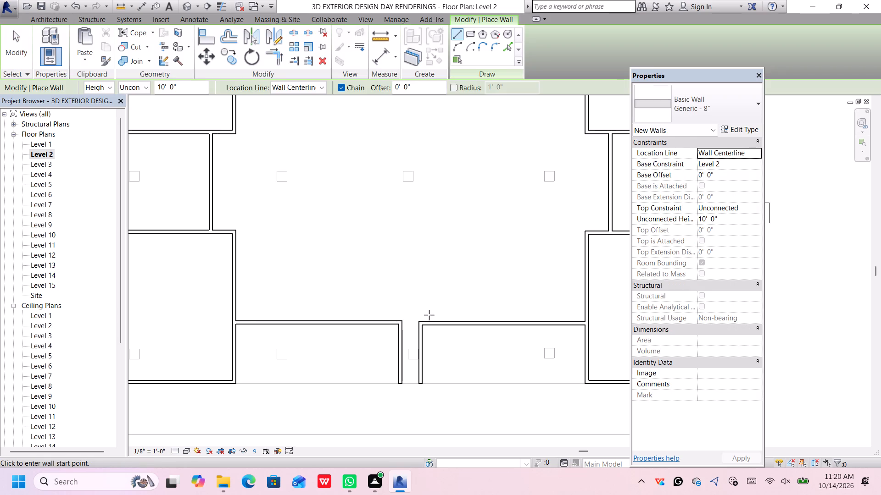
left_click(401, 323)
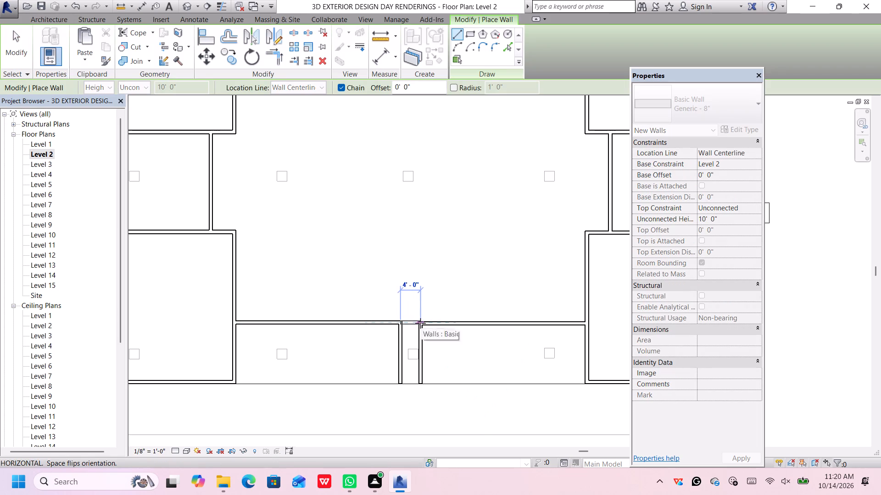
left_click(420, 323)
scroll(429, 256, "down", 6)
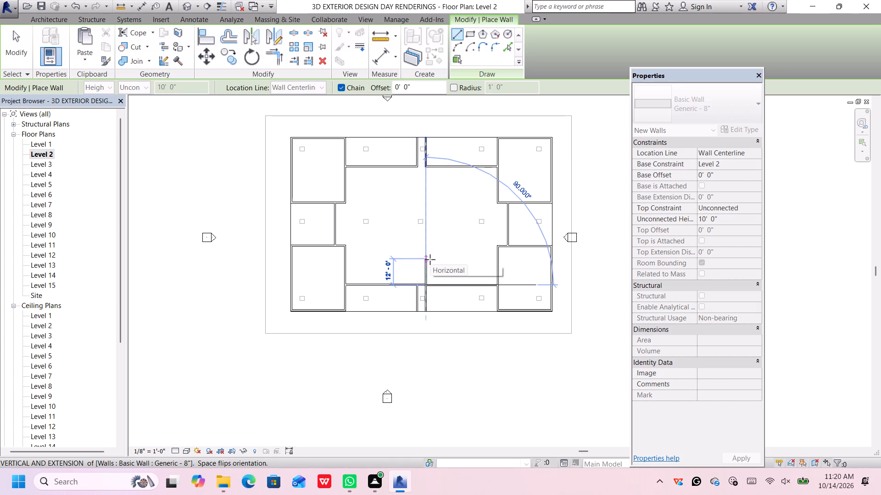
key("Escape")
Draw a matching short wall closing the gap between the inner corners of the two north rooms.
middle_click_drag(424, 220, 422, 238)
scroll(417, 311, "up", 5)
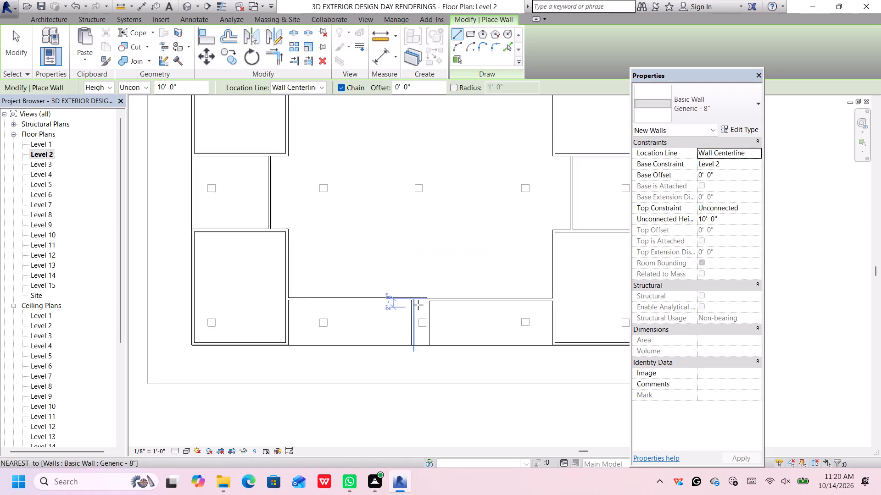
scroll(418, 305, "up", 7)
scroll(447, 279, "down", 4)
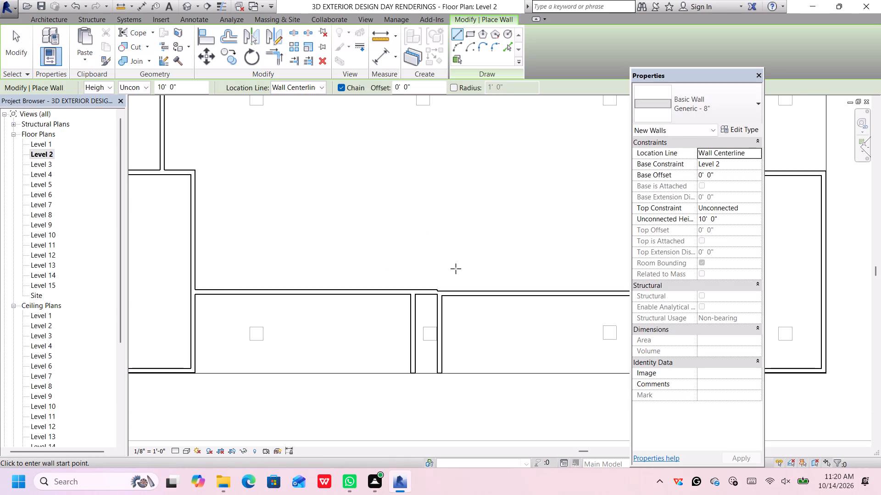
scroll(461, 265, "down", 2)
middle_click_drag(468, 260, 439, 369)
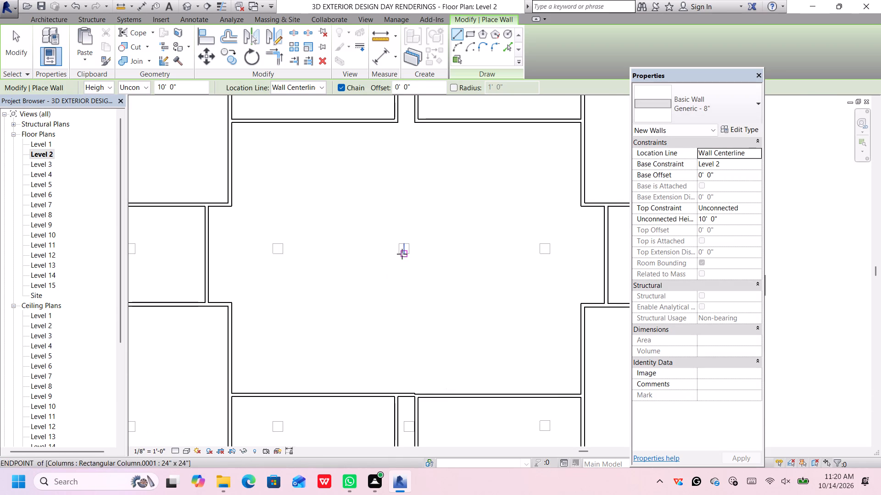
middle_click_drag(402, 254, 405, 379)
scroll(401, 245, "up", 4)
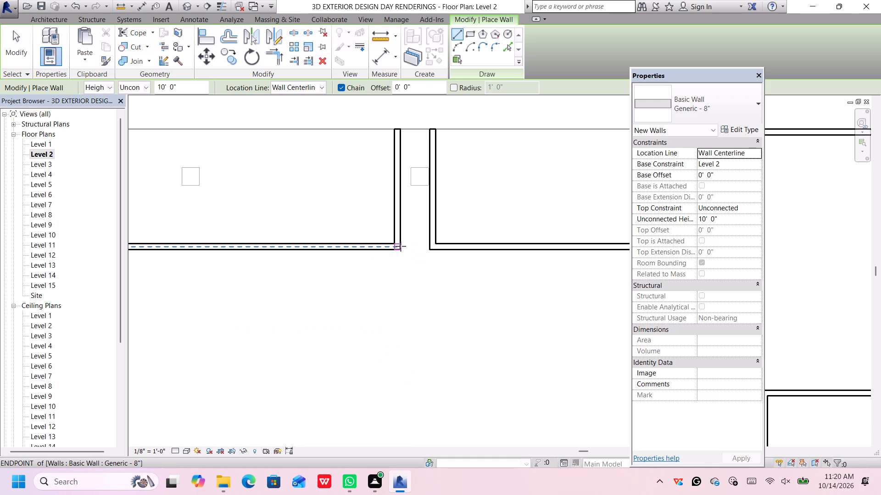
left_click(397, 246)
left_click(432, 247)
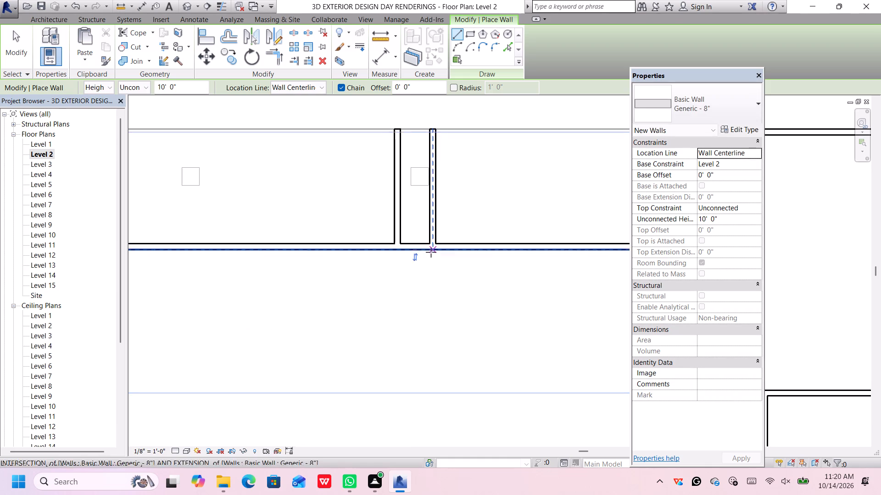
Set the inner wall of the western south connecting room 12 ft from the building's south side.
scroll(431, 255, "down", 12)
middle_click_drag(439, 280, 439, 245)
key("Escape")
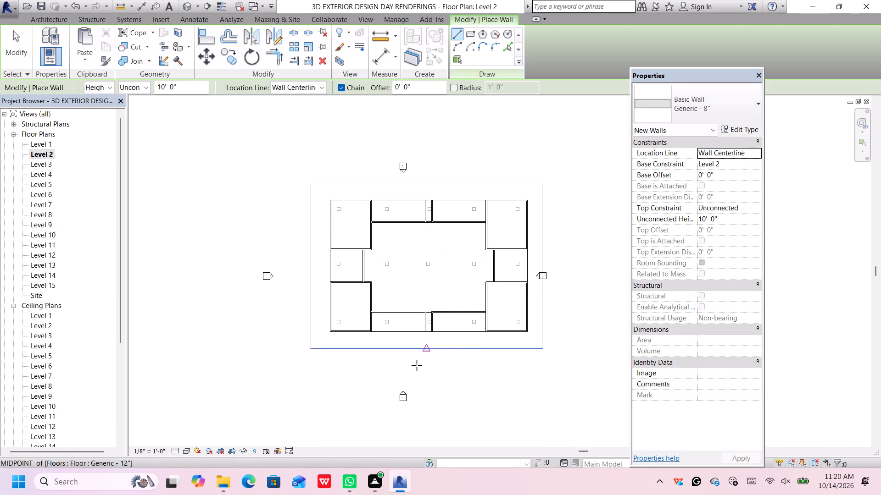
key("Escape")
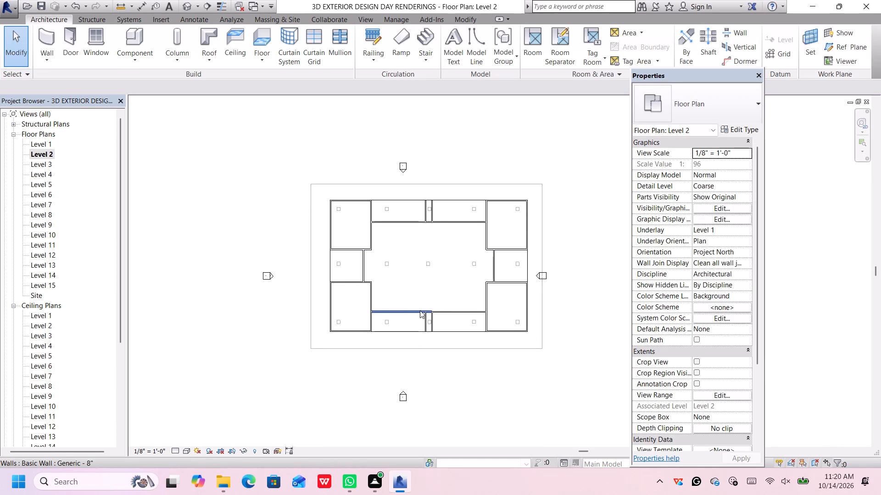
scroll(420, 310, "up", 6)
left_click(420, 311)
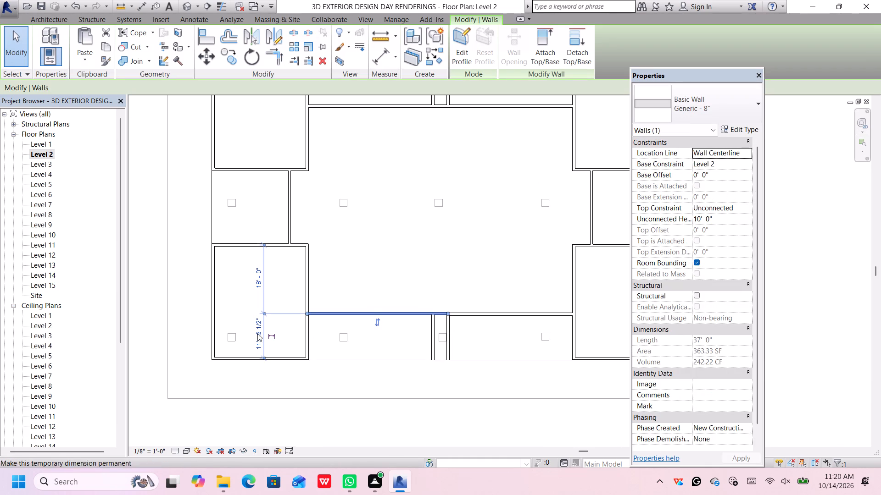
left_click(259, 334)
key("1")
key("2")
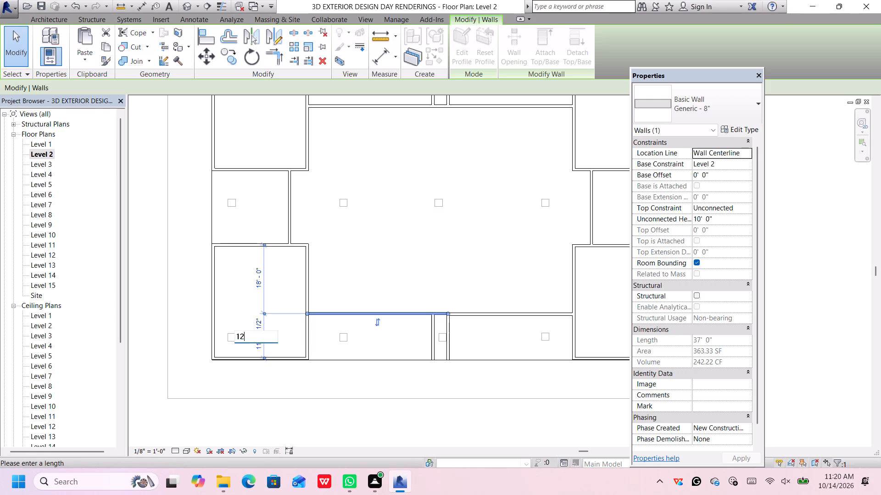
key("apostrophe")
key("Return")
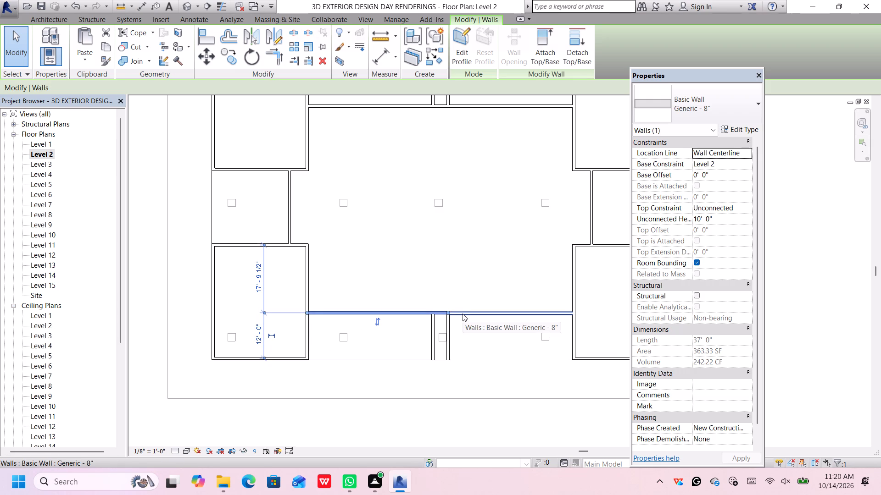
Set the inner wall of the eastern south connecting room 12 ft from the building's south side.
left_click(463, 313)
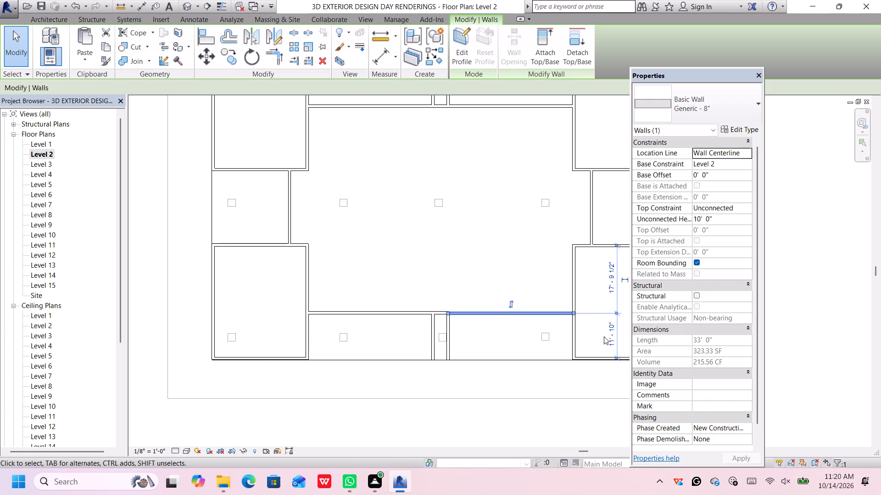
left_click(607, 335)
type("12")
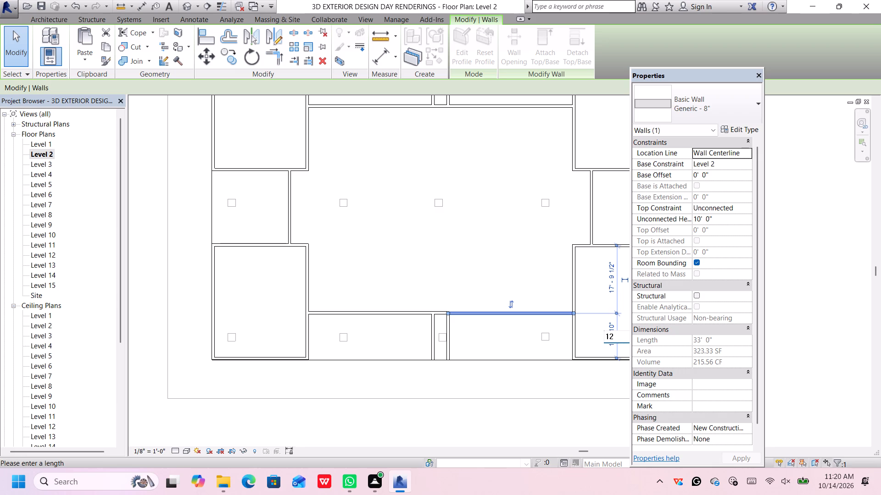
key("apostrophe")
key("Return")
Set the western south room's inner wall back to 12 ft from the building's south side.
left_click(420, 313)
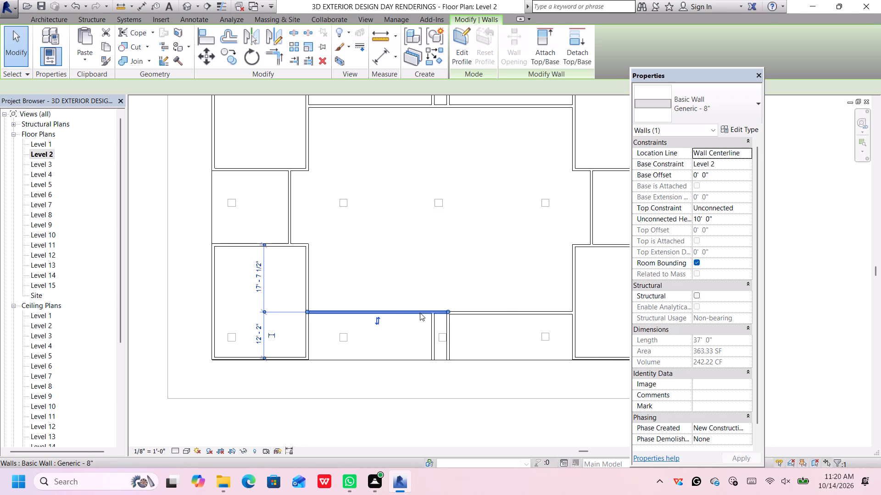
left_click(262, 330)
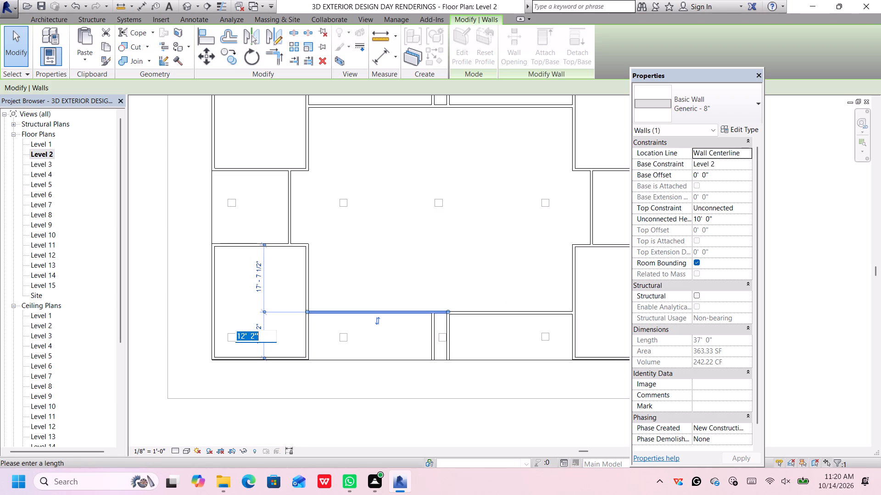
type("12")
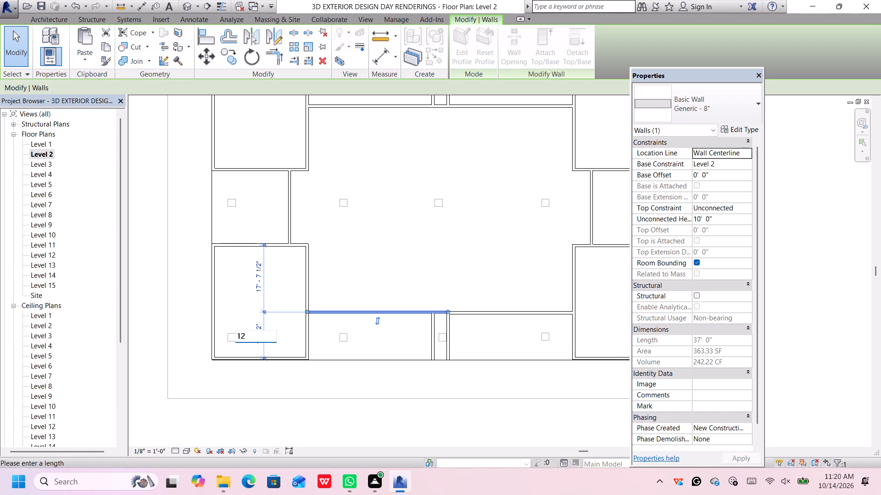
key("apostrophe")
key("Return")
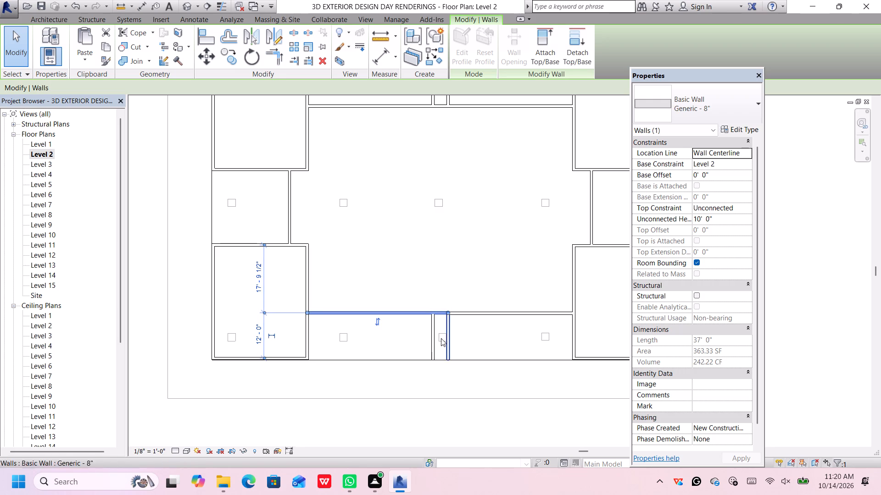
Shorten the western south room's inner wall to 33 ft, ending it at that room's inner corner.
left_click(453, 380)
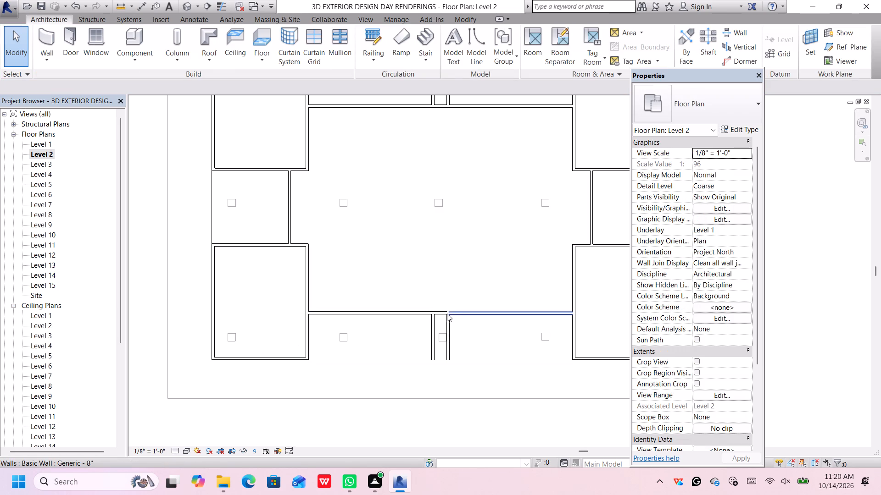
left_click(440, 312)
left_click_drag(447, 312, 438, 313)
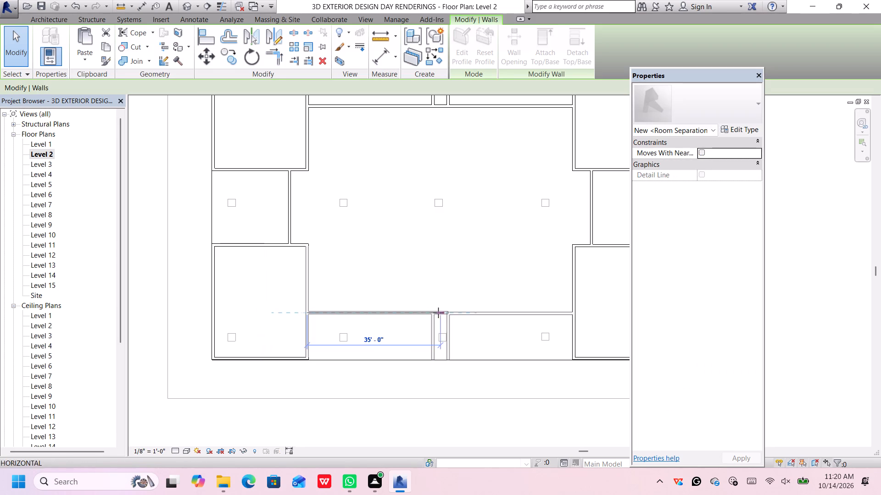
left_click_drag(438, 313, 431, 313)
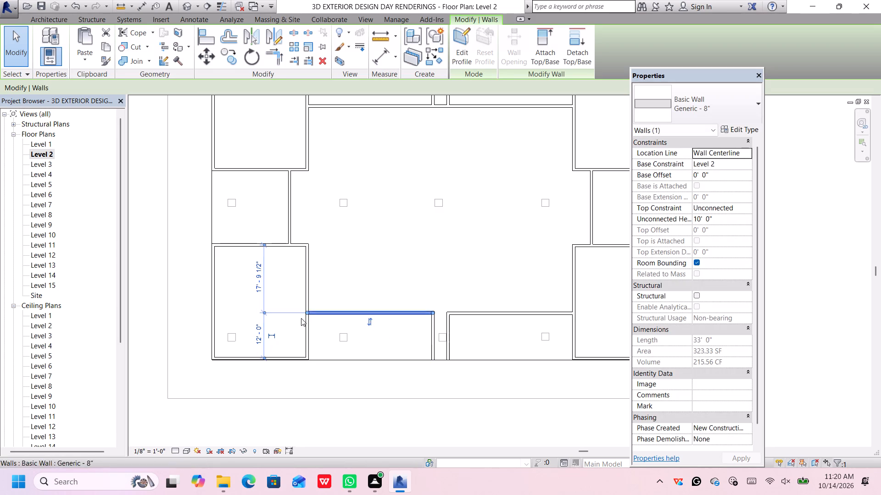
Align the eastern south room's inner wall by setting it 12 ft from the building's south side.
left_click(502, 314)
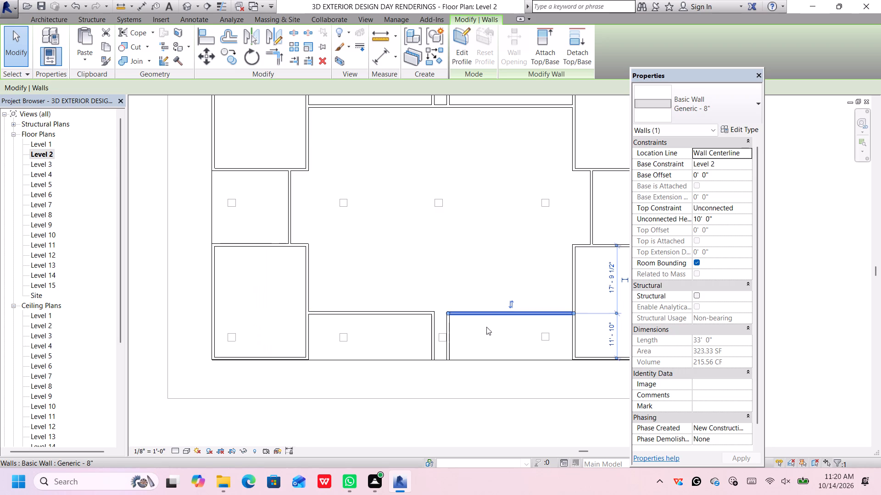
left_click(613, 341)
type("12'")
key("Return")
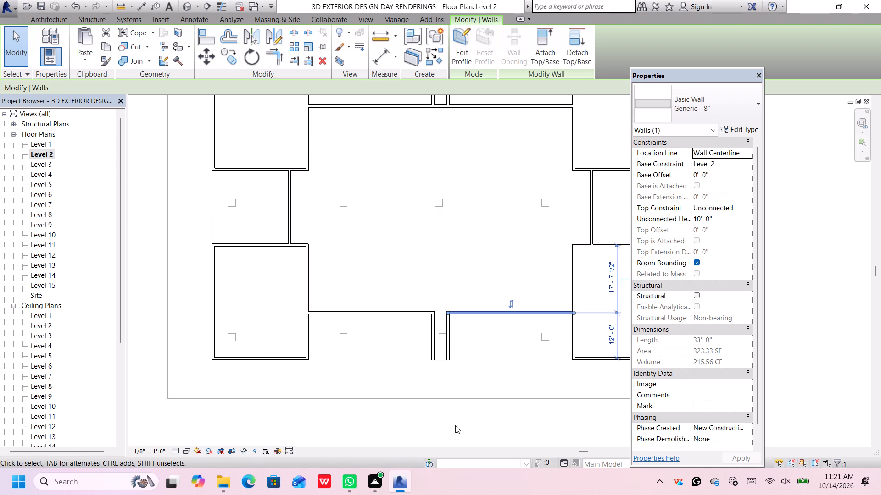
left_click(455, 425)
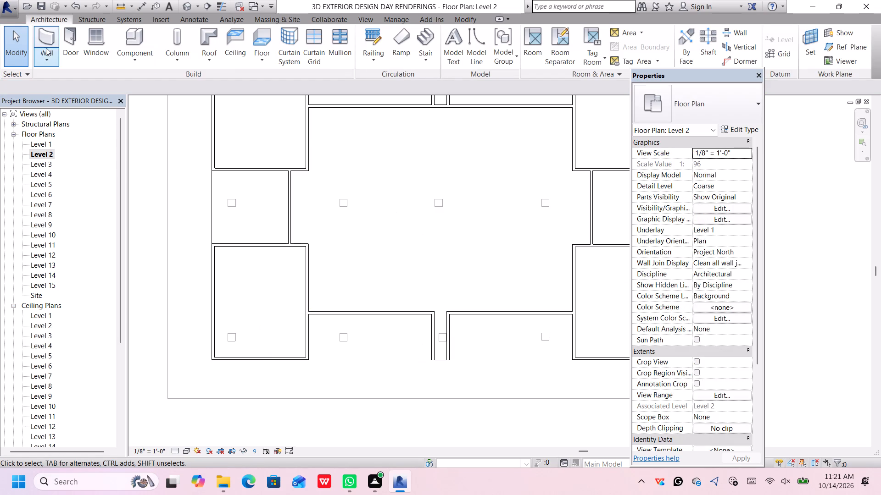
Draw a short Generic - 8" wall across the gap between the inner corners of the two south rooms.
left_click(45, 44)
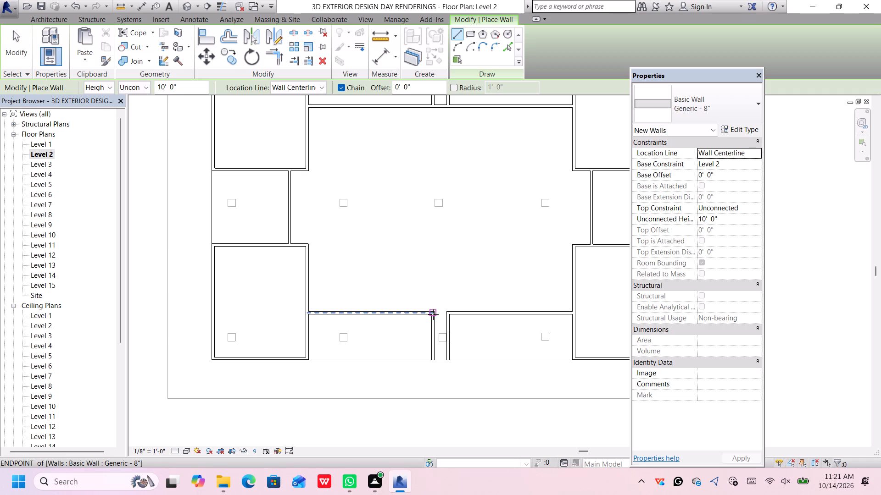
left_click(431, 313)
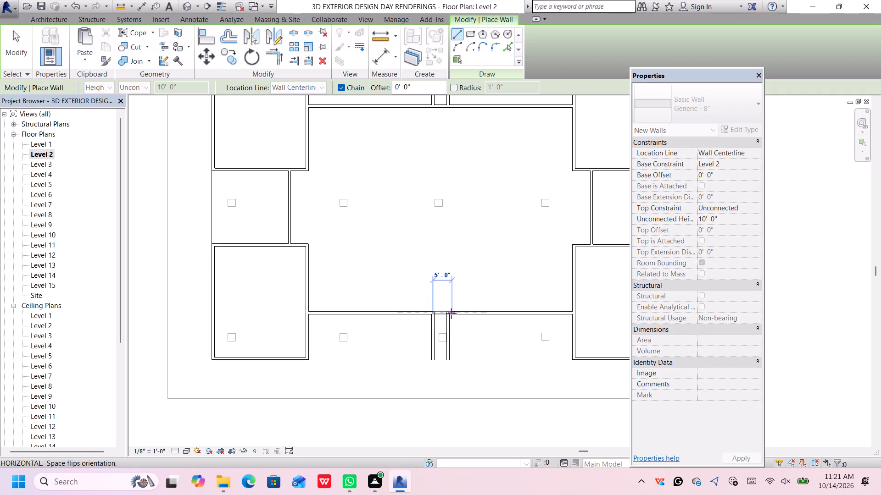
left_click(447, 313)
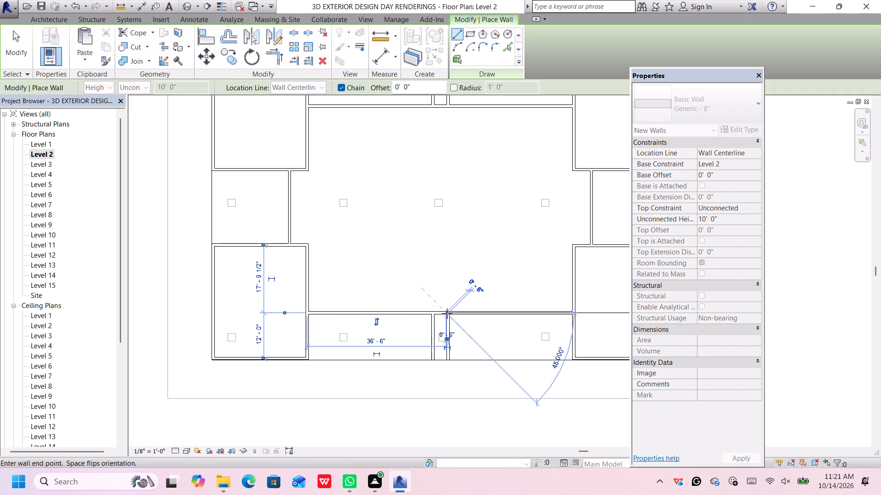
key("space")
key("Escape")
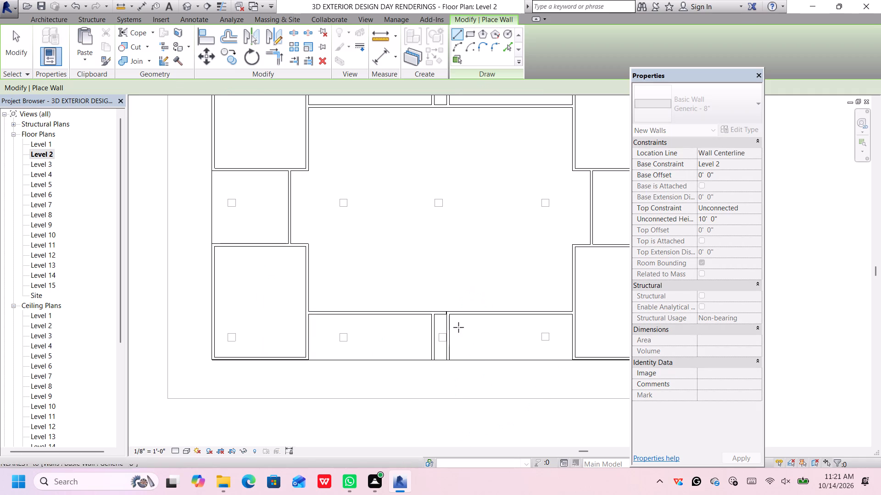
scroll(466, 321, "down", 1)
scroll(439, 313, "up", 9)
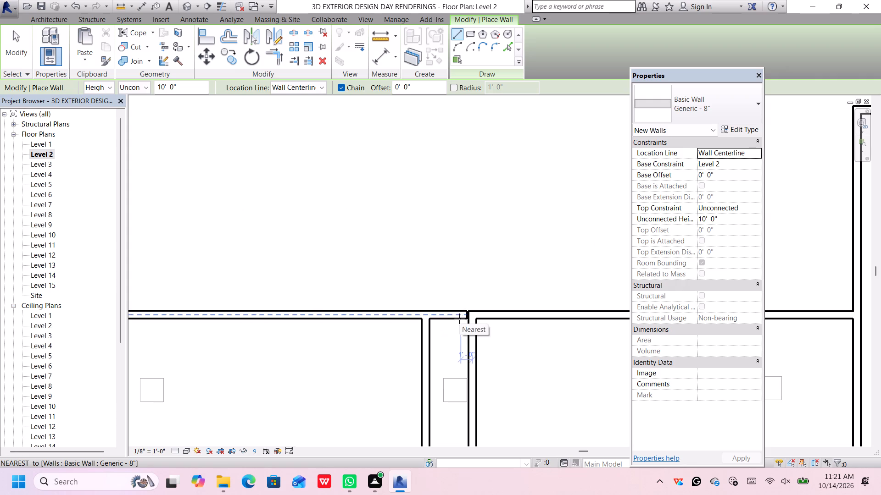
key("space")
key("Escape")
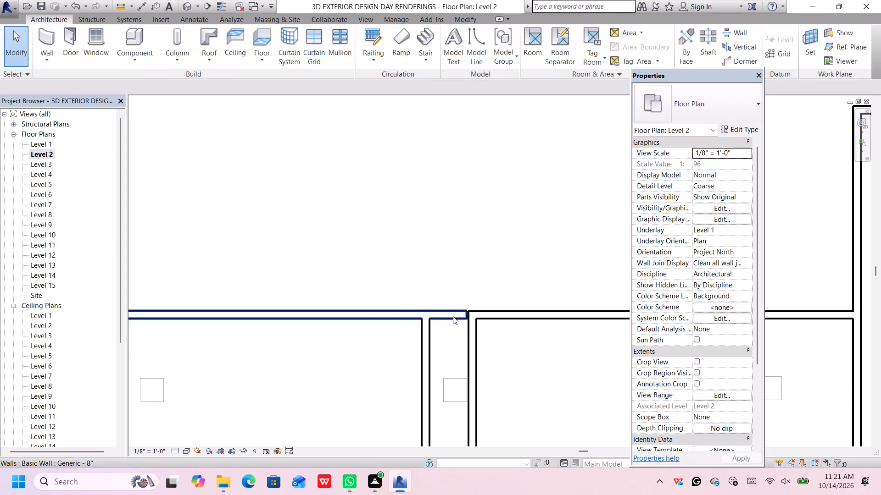
Extend the western south inner wall's end to 37 ft so it meets the eastern south room's corner.
left_click(453, 316)
left_click_drag(468, 313, 470, 315)
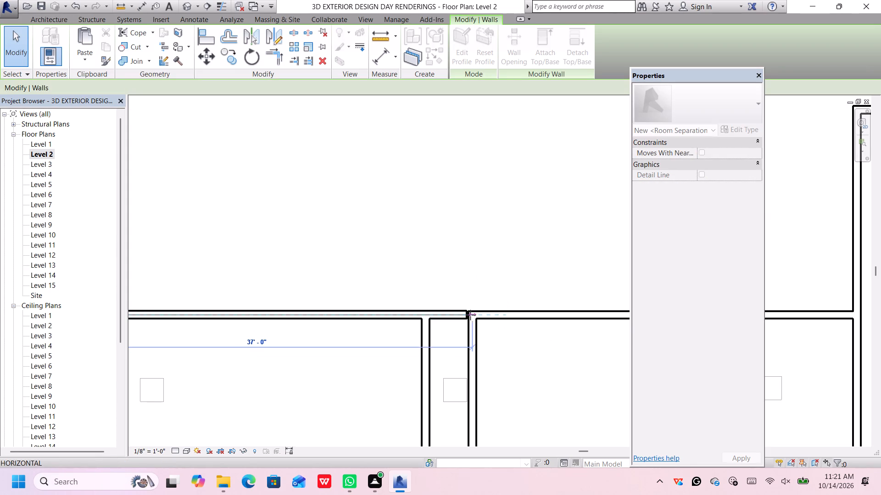
left_click_drag(470, 315, 472, 315)
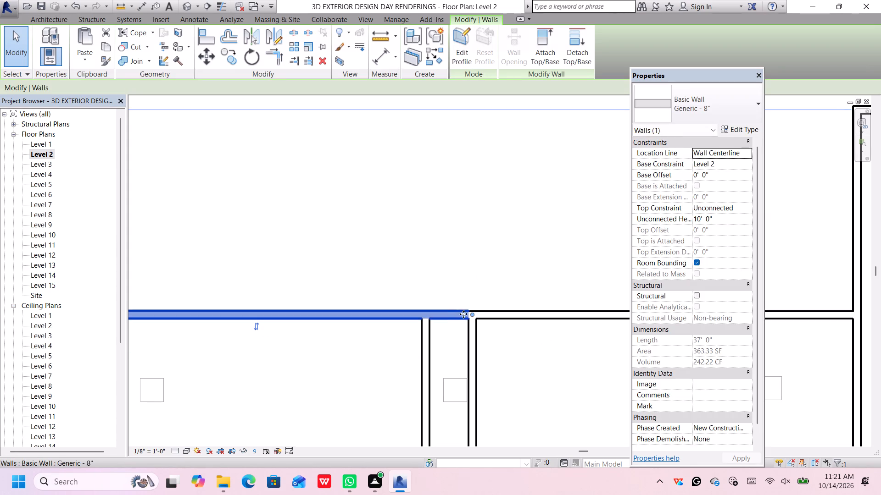
scroll(467, 314, "up", 10)
left_click_drag(475, 312, 481, 312)
key("Escape")
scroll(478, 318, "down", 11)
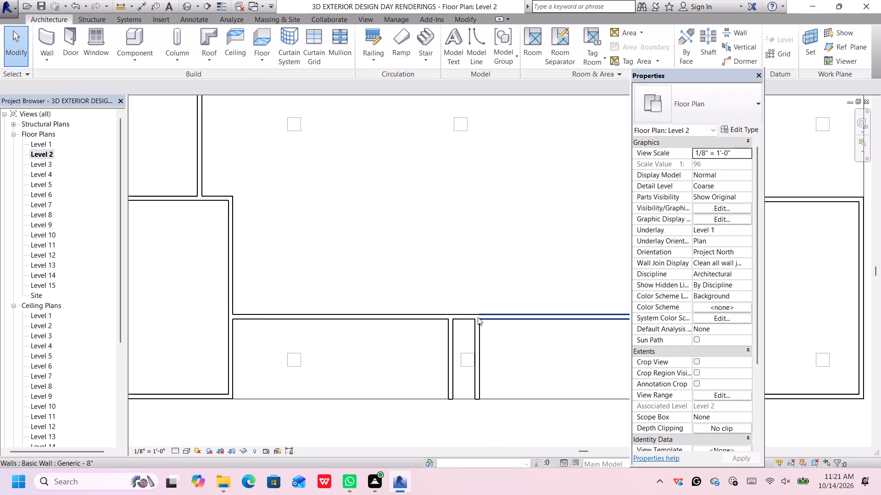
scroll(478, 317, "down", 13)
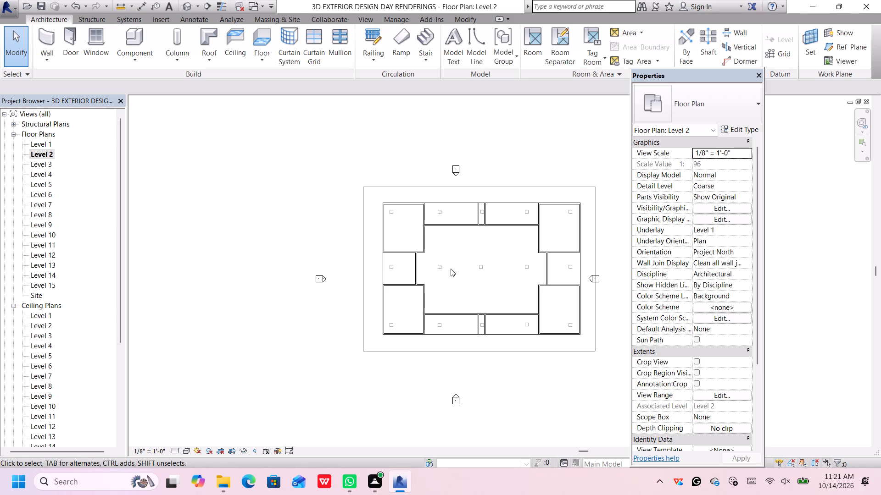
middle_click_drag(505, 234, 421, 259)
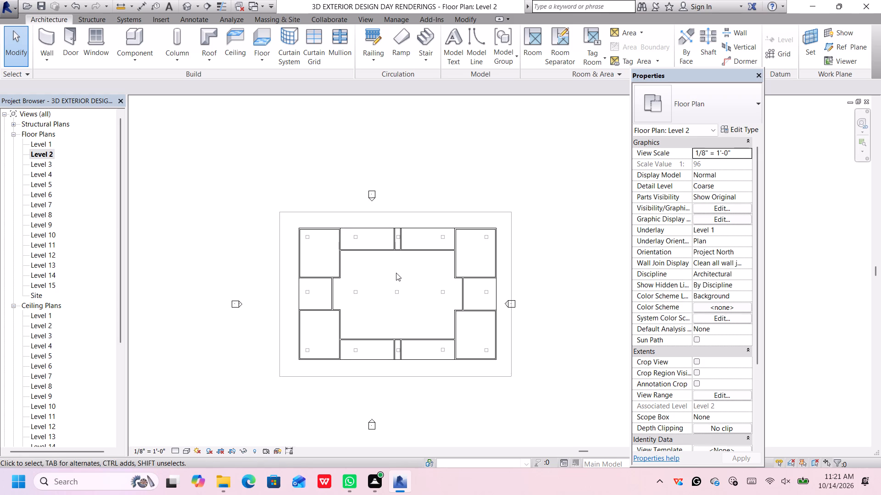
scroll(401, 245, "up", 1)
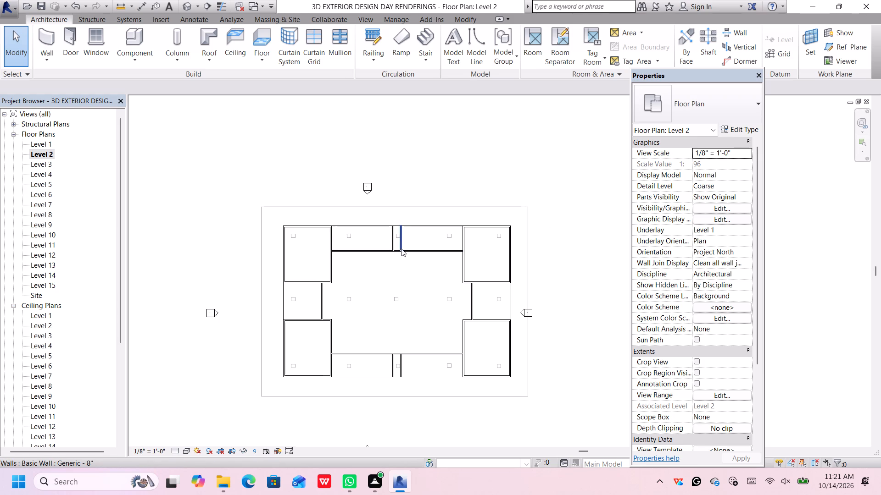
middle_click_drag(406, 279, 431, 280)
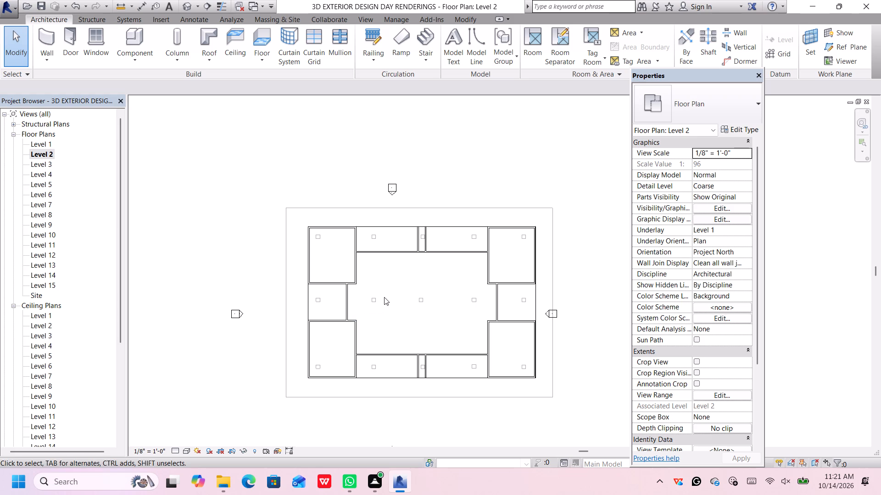
On the Level 1 floor plan, draw a rectangular Generic - 8" wall room about 20 by 28 ft around the south-middle column, starting on the floor's south edge.
double_click(49, 143)
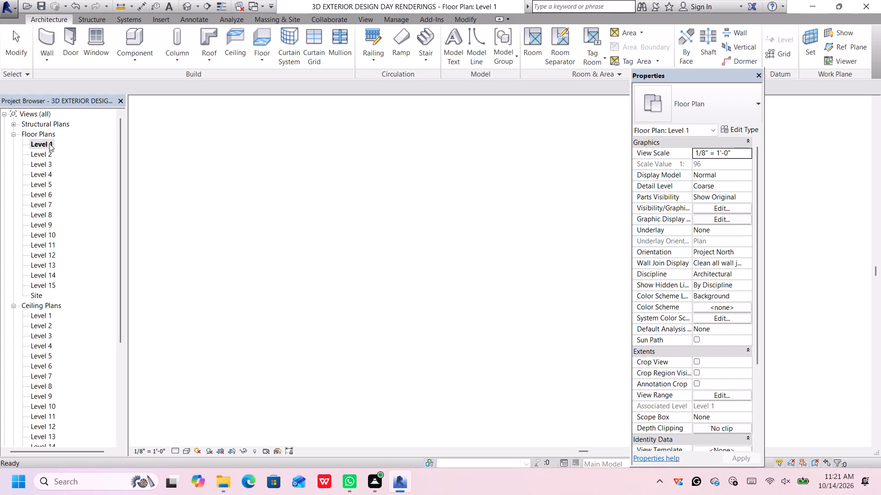
middle_click_drag(509, 309, 450, 297)
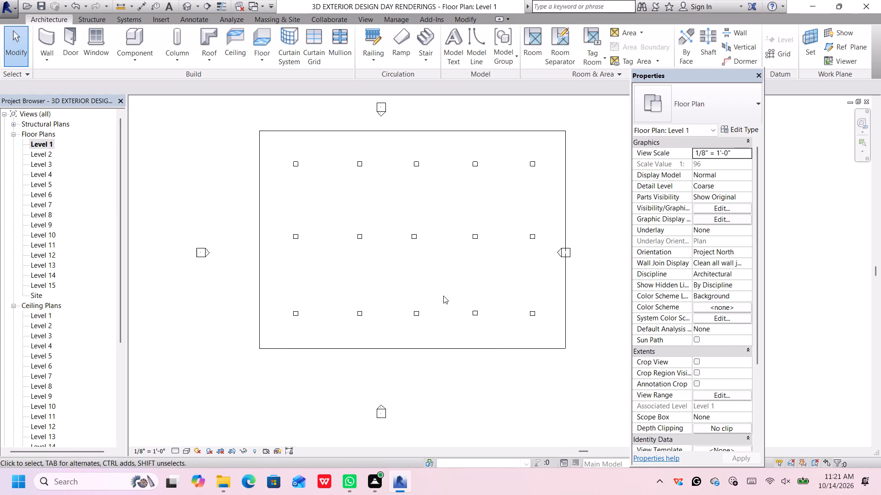
middle_click_drag(445, 297, 451, 315)
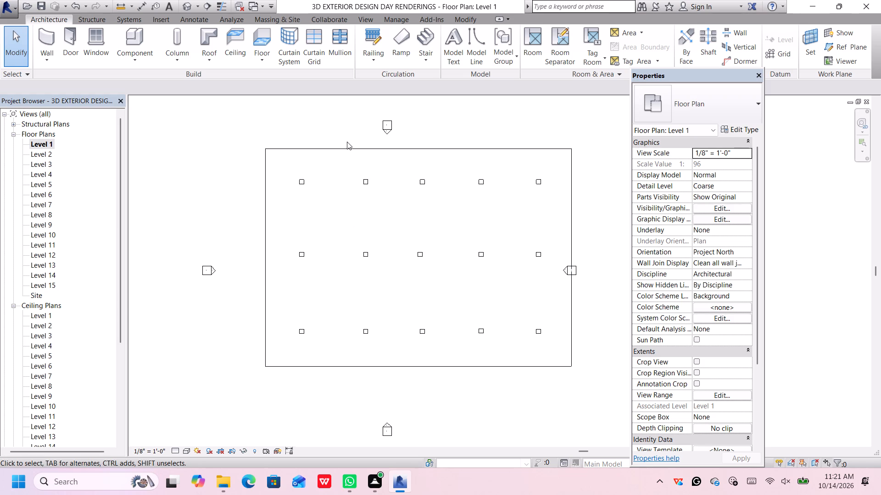
left_click(39, 43)
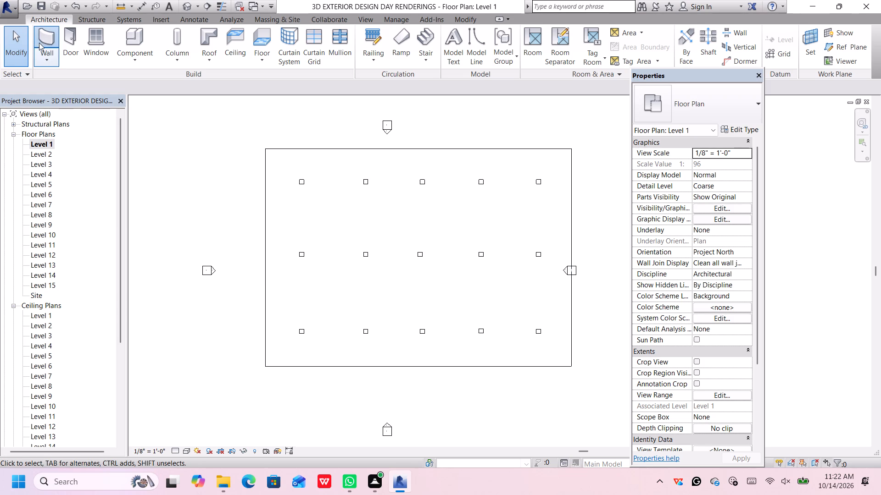
left_click(472, 32)
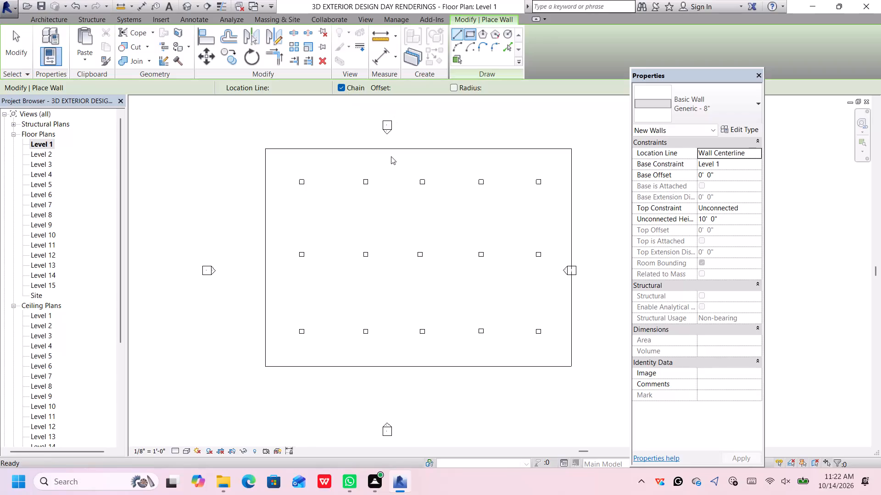
left_click(403, 364)
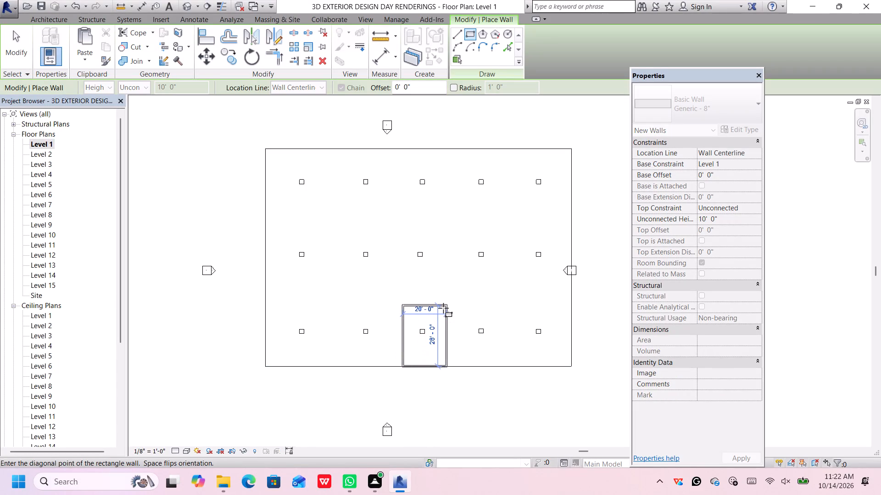
scroll(443, 309, "up", 2)
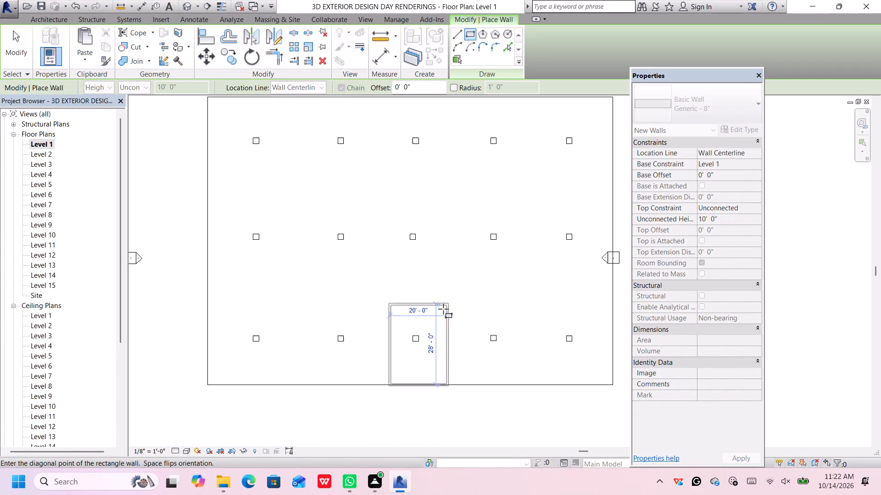
scroll(443, 309, "up", 2)
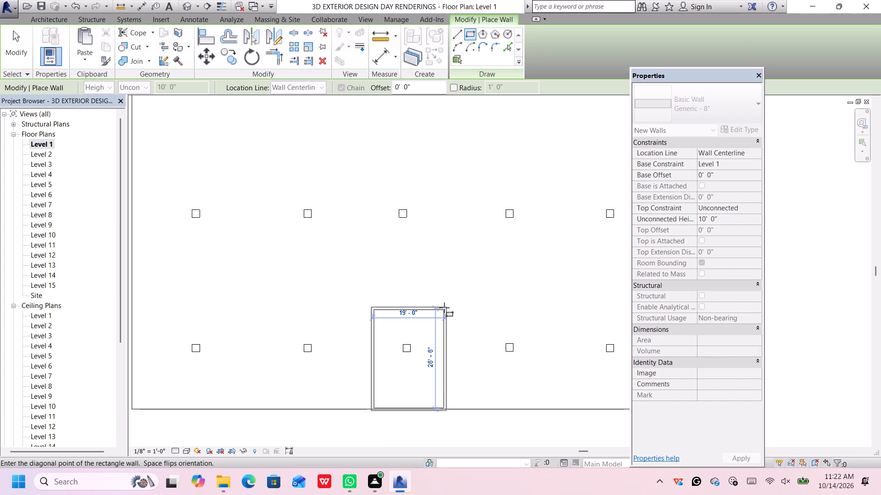
scroll(444, 308, "down", 3)
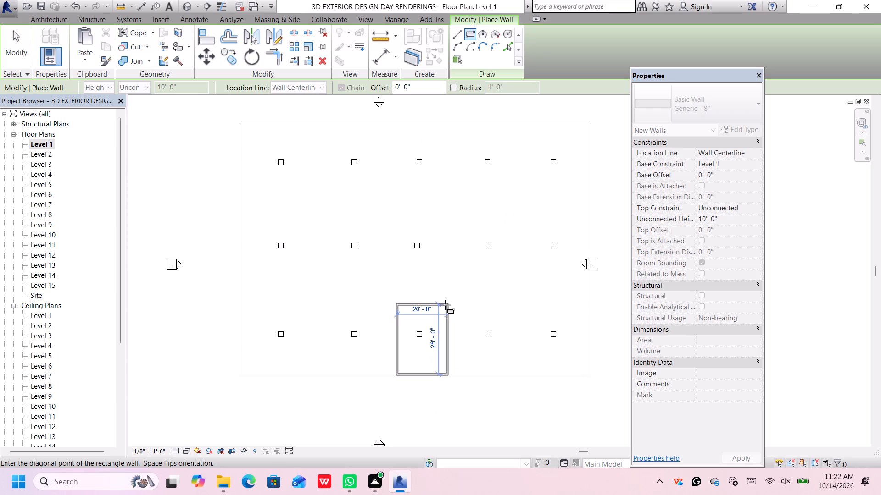
left_click(445, 305)
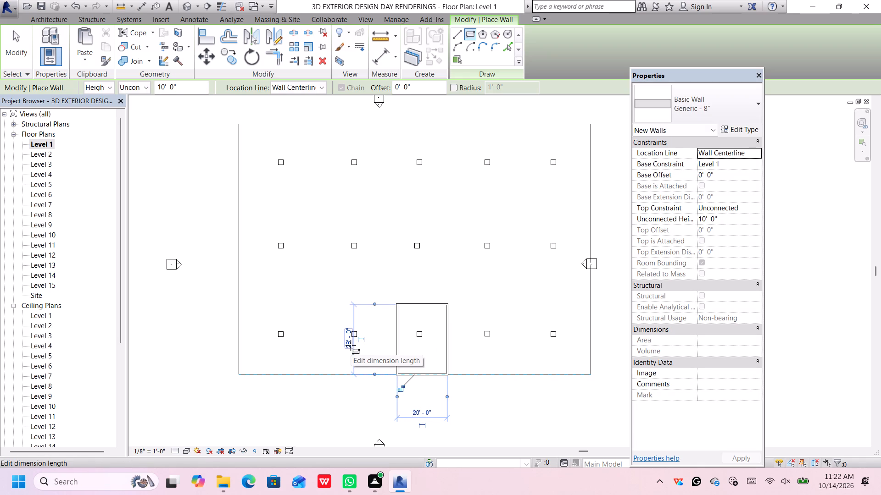
Set the new room's north-south dimension to 25 ft and finish placing walls.
left_click(351, 345)
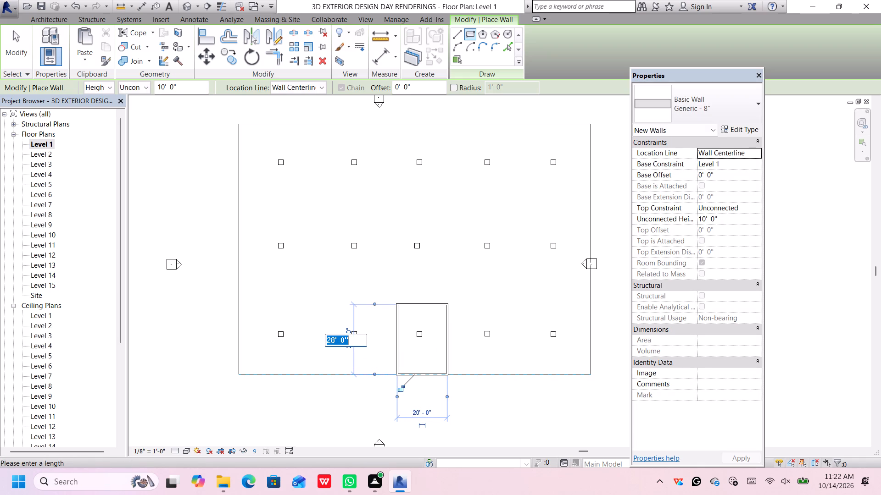
type("25'")
key("Return")
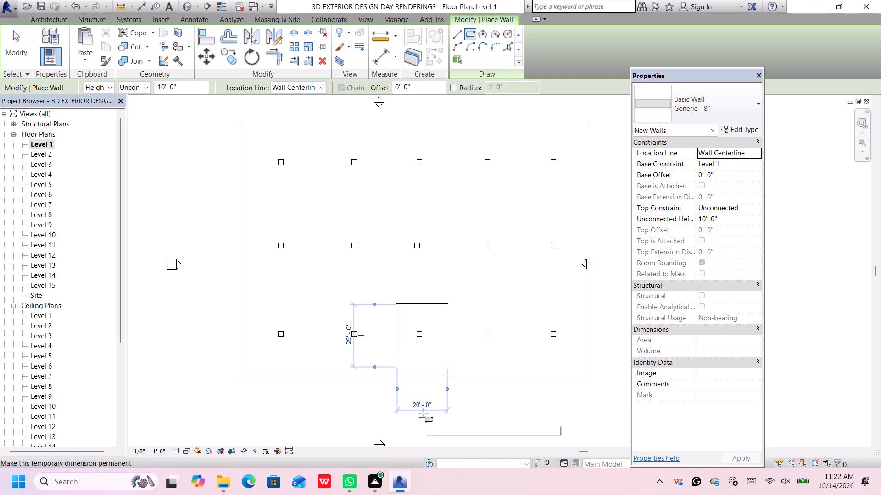
key("Escape")
key("space")
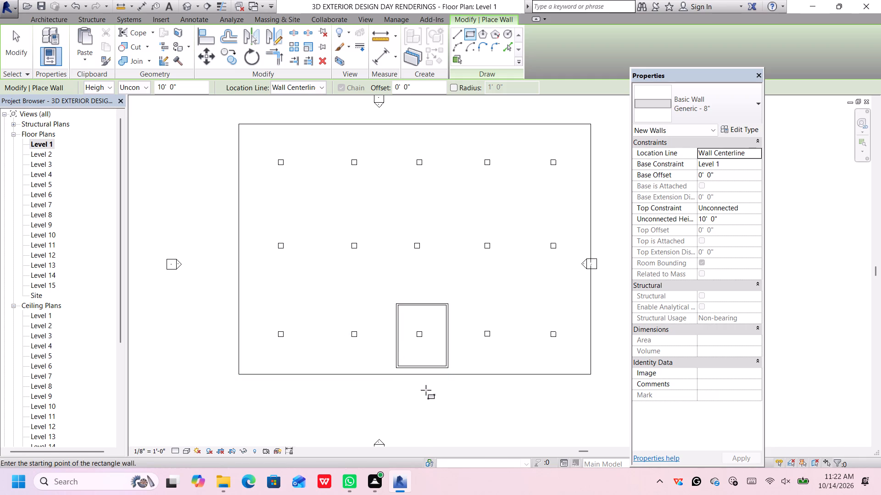
key("Escape")
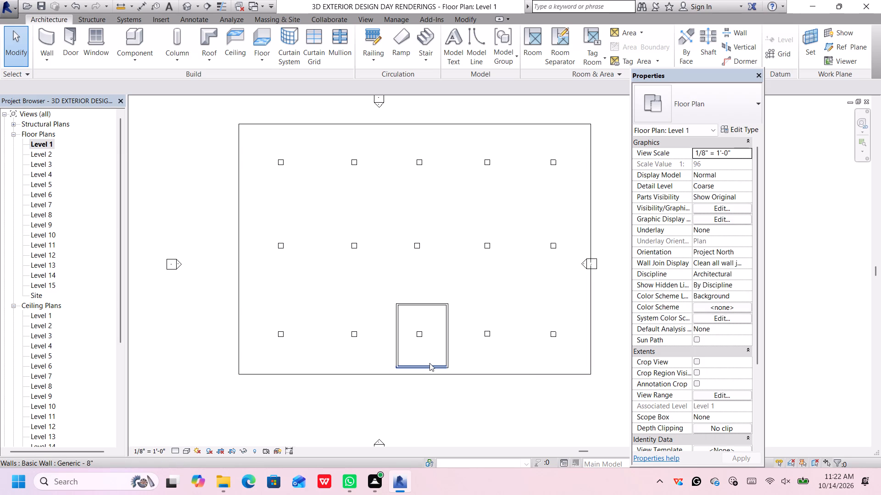
Move all four walls of the room south to the floor's edge and slightly west, centring them on the enclosed column.
left_click(429, 364)
left_click(396, 340)
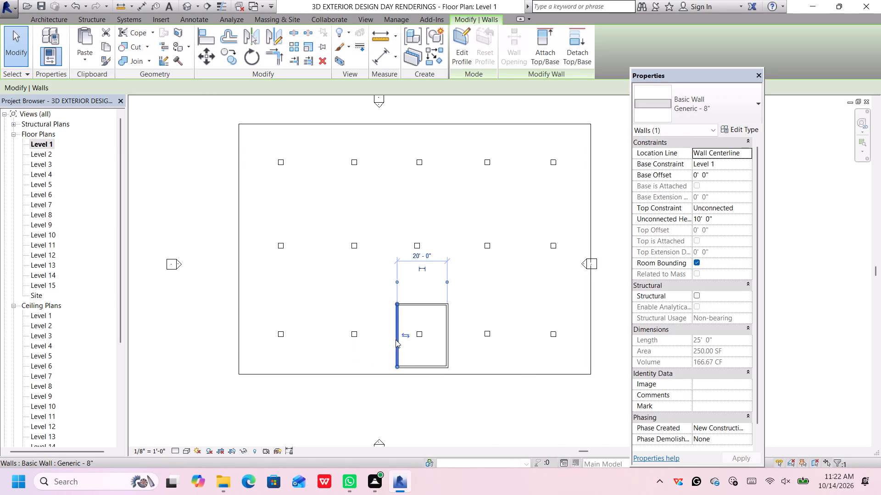
left_click(438, 365)
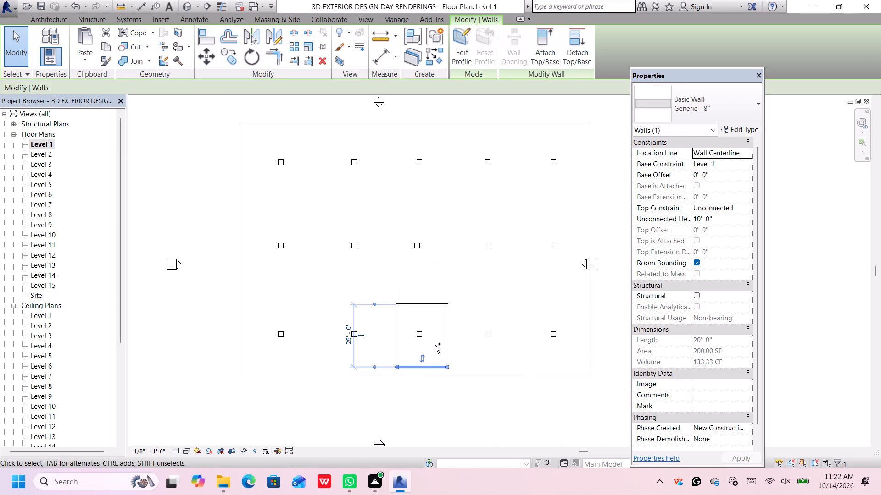
left_click(396, 346, "ctrl")
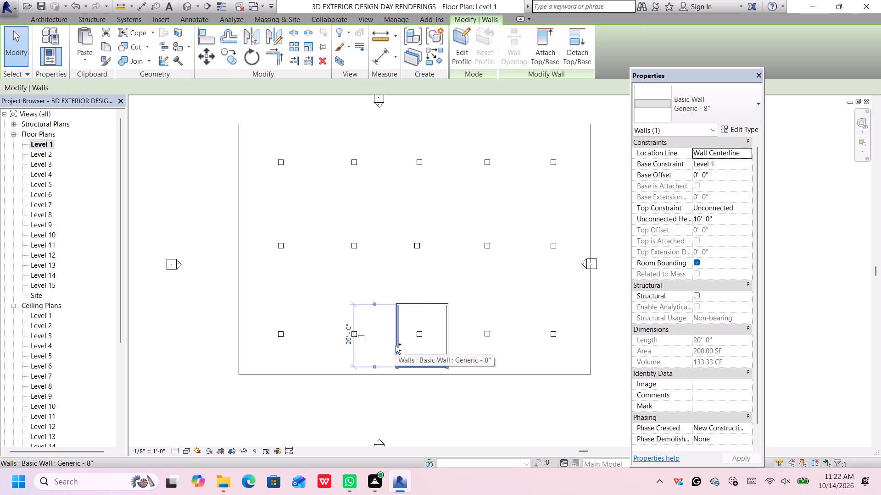
left_click(418, 305, "ctrl")
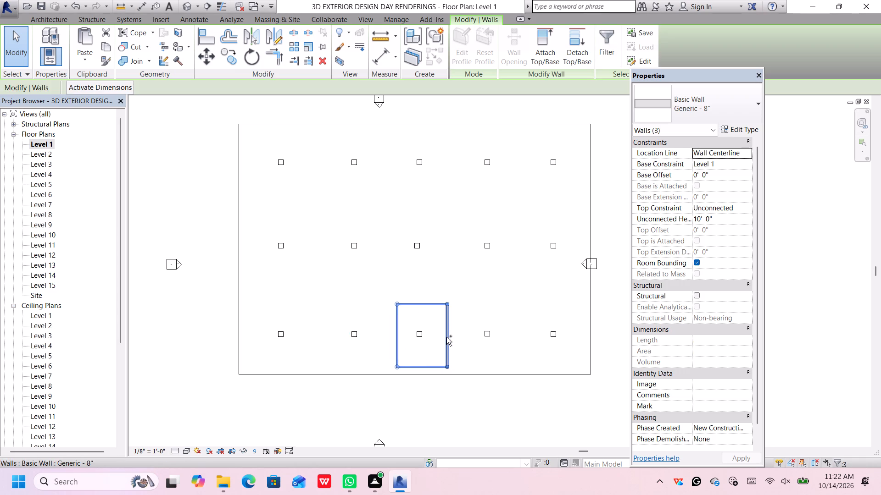
left_click(446, 337, "ctrl")
key("Down")
key("Down")
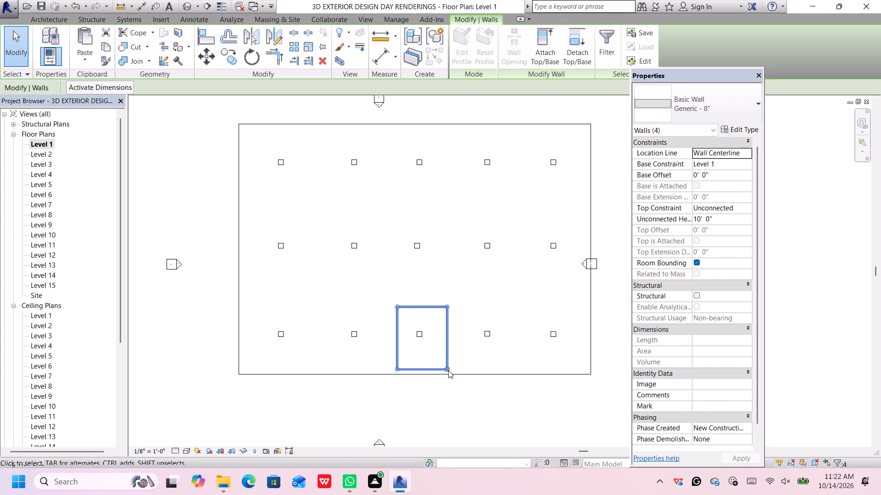
key("Down")
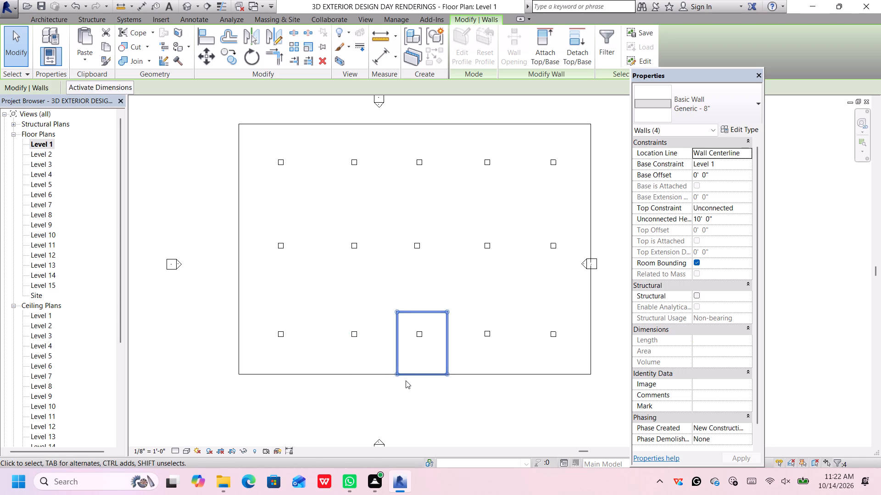
key("Left")
key("Left")
key("Right")
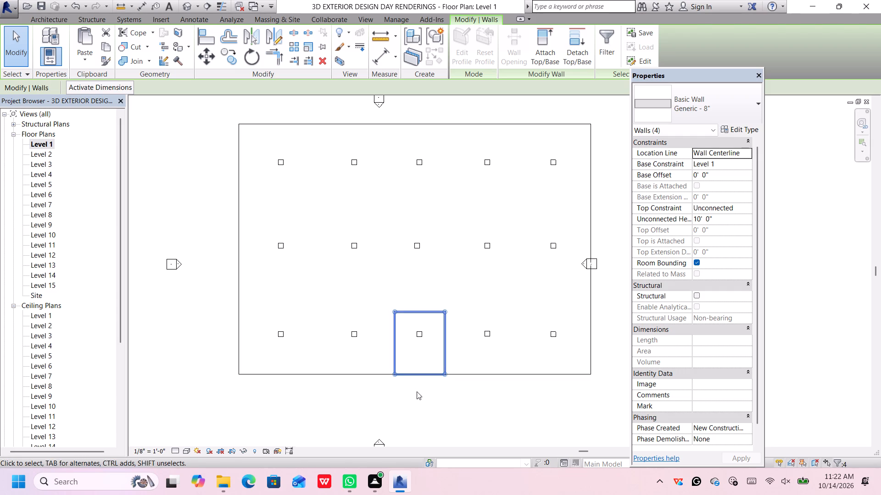
Delete the 24" x 24" rectangular column inside the south-middle room.
left_click(417, 393)
left_click(421, 333)
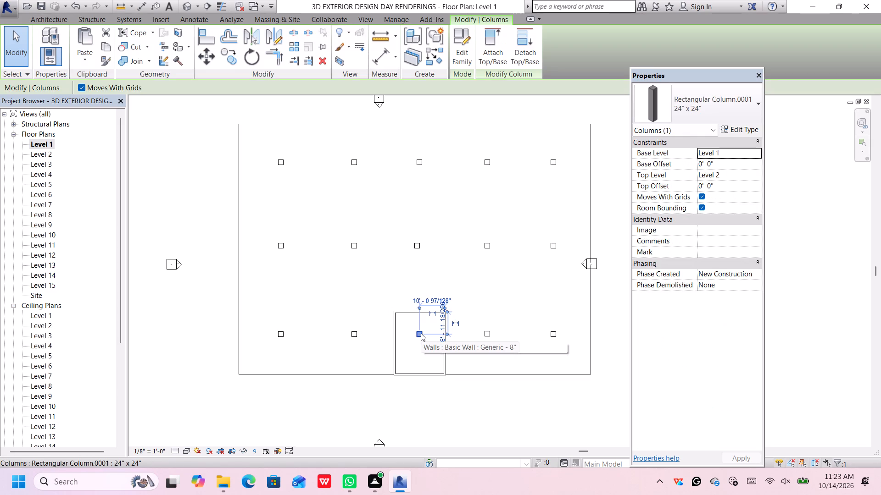
key("Delete")
Nudge the room's four walls together until the south wall's outer face lines up with the floor's south edge.
scroll(438, 332, "down", 2)
middle_click_drag(446, 307, 446, 318)
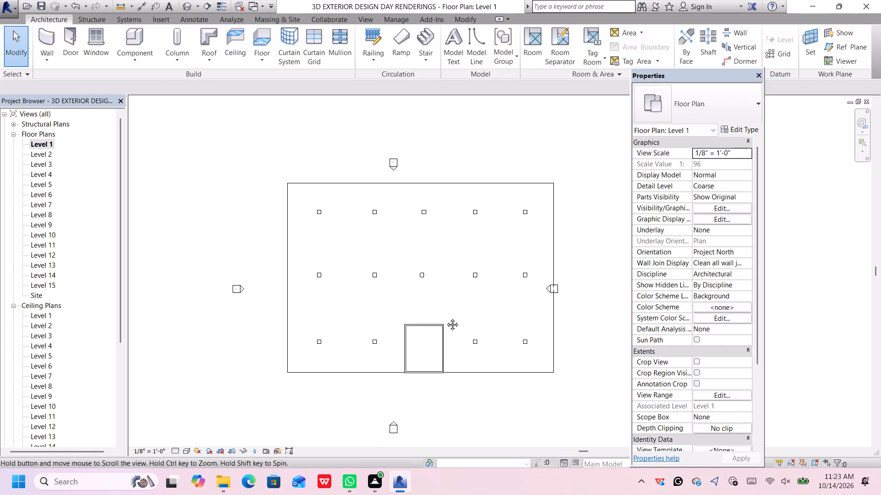
middle_click_drag(446, 318, 442, 389)
middle_click_drag(435, 391, 426, 349)
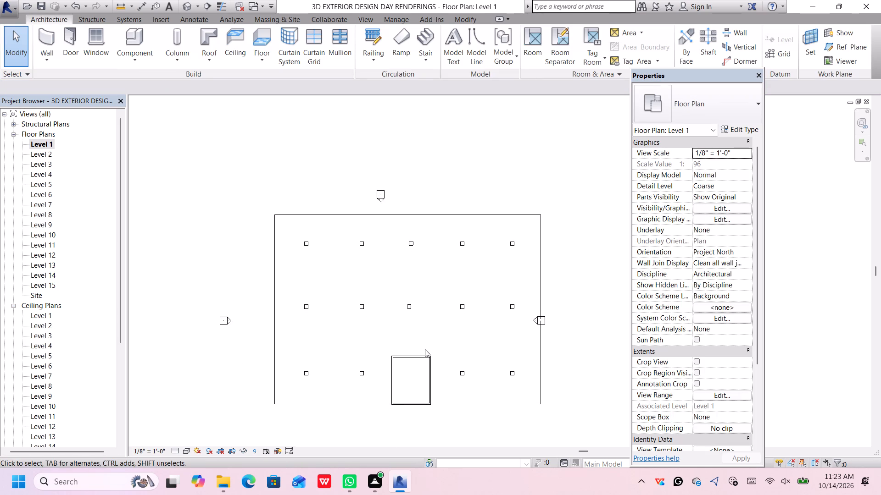
scroll(412, 372, "up", 6)
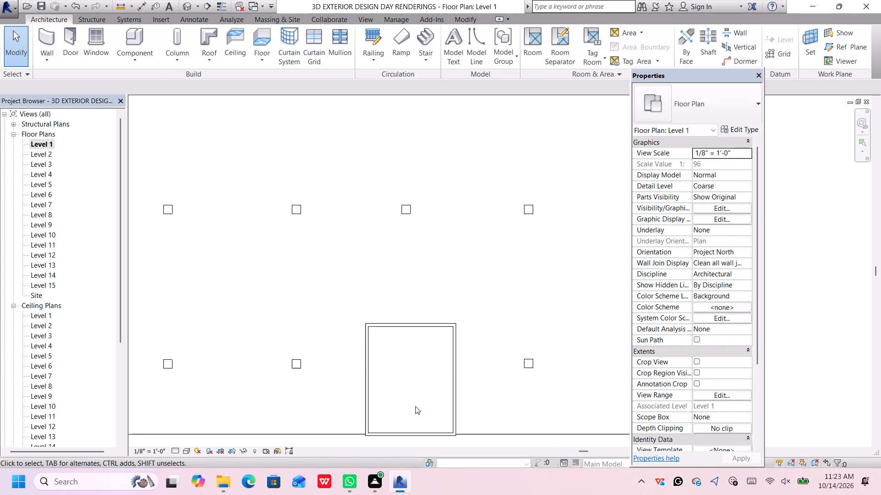
middle_click_drag(415, 406, 405, 311)
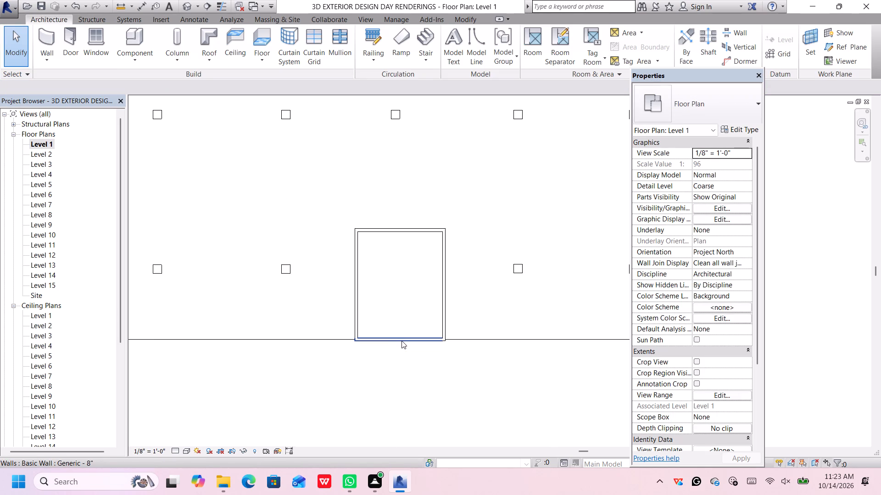
left_click(378, 339)
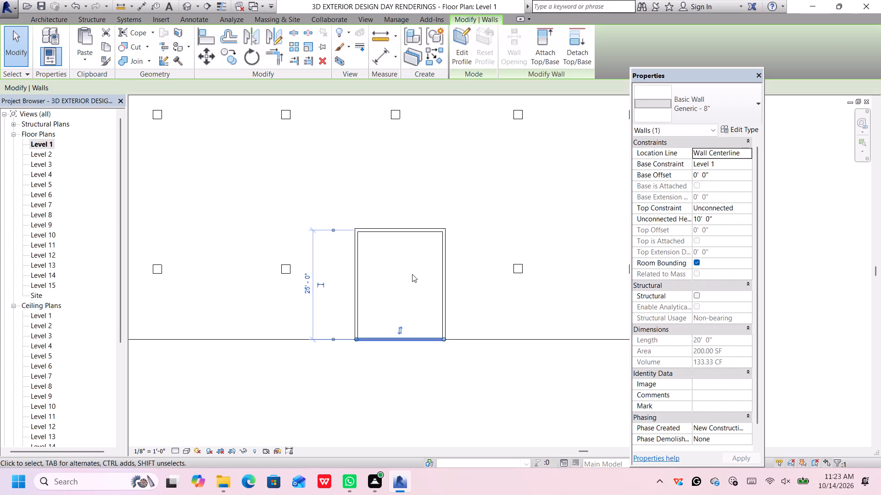
left_click(357, 294, "ctrl")
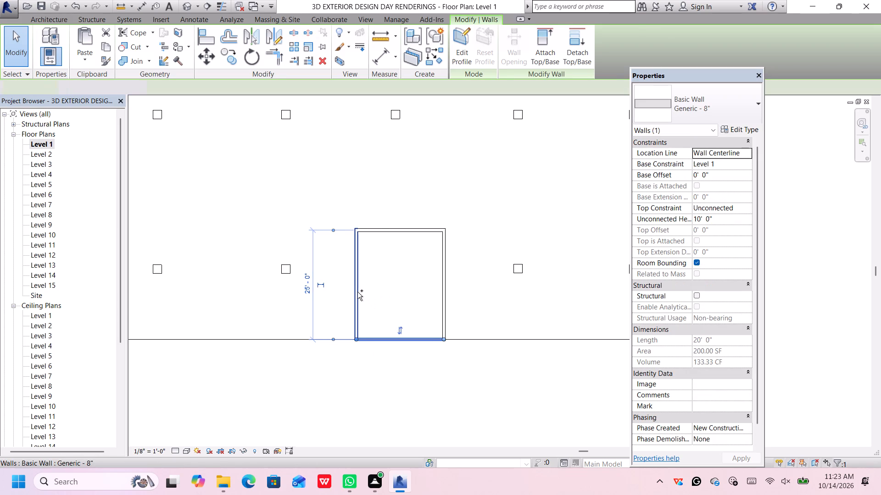
left_click(380, 228, "ctrl")
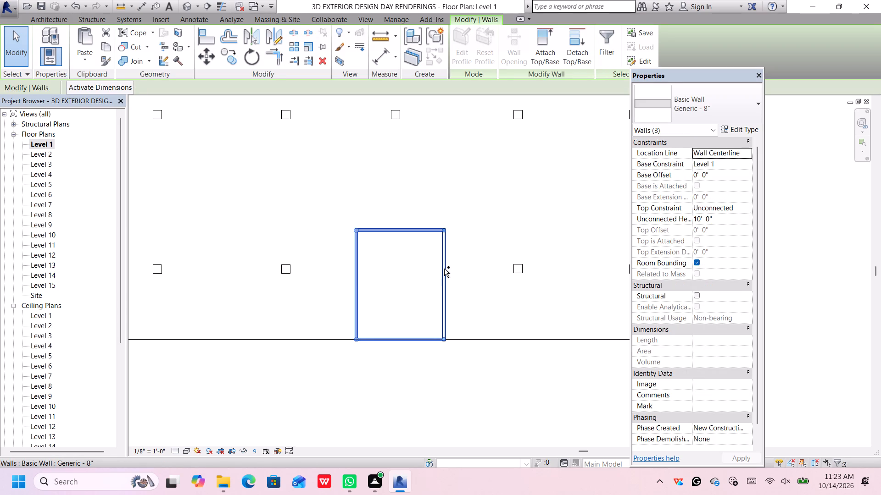
left_click(444, 269, "ctrl")
scroll(370, 356, "up", 6)
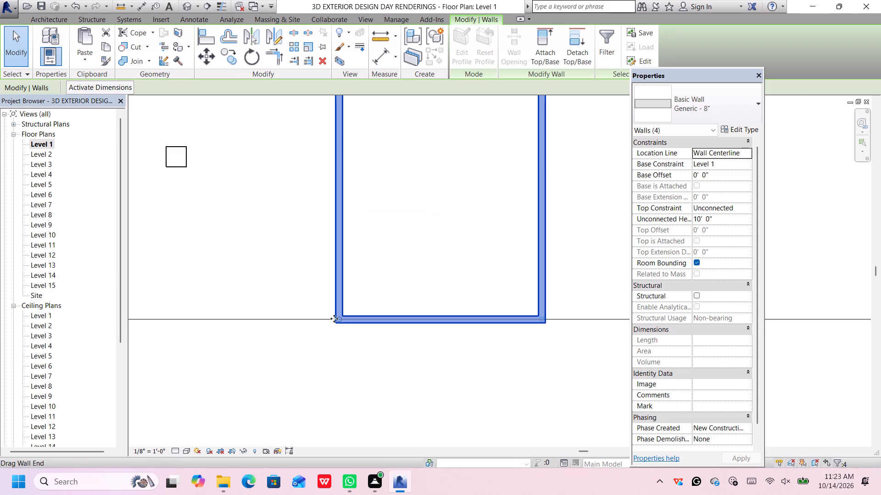
scroll(333, 319, "up", 6)
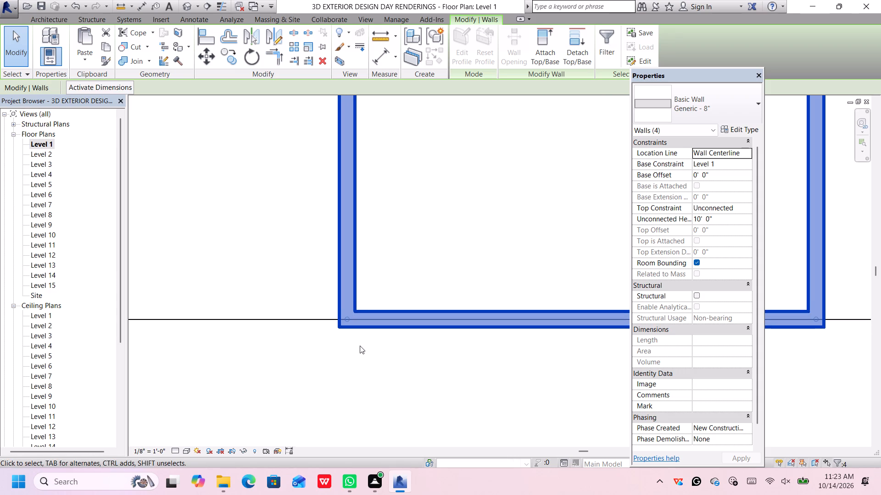
key("Up")
key("Up")
key("Up")
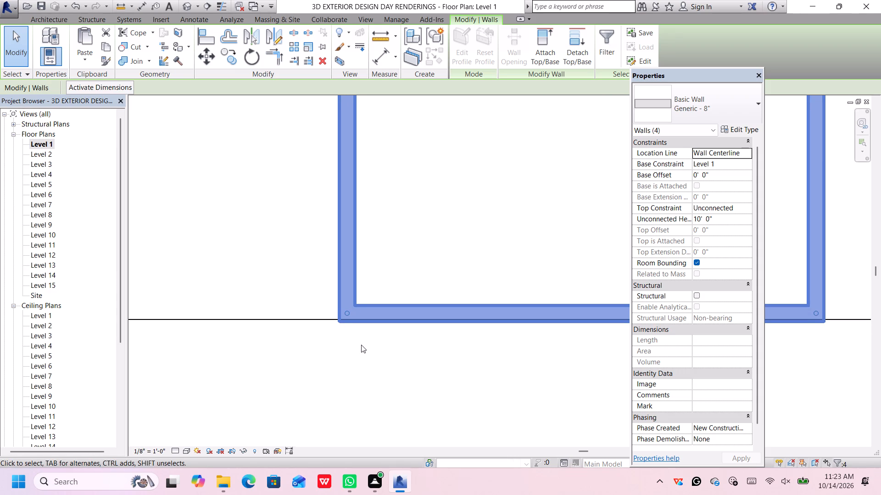
key("Up")
middle_click_drag(372, 333, 262, 313)
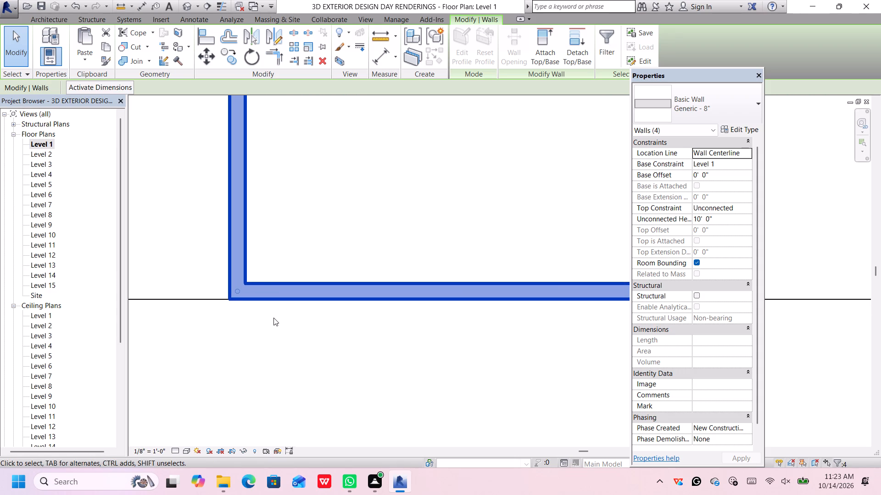
key("Up")
scroll(245, 304, "up", 5)
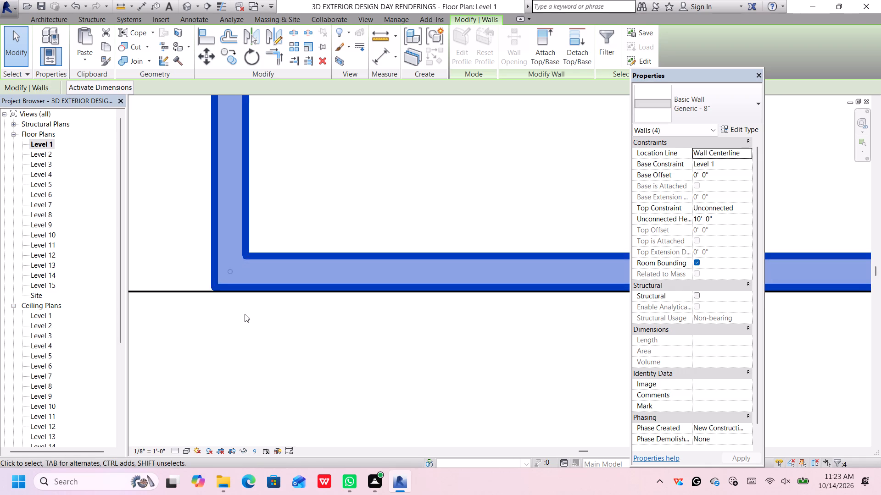
scroll(245, 314, "up", 2)
scroll(222, 285, "up", 5)
key("Down")
key("Down")
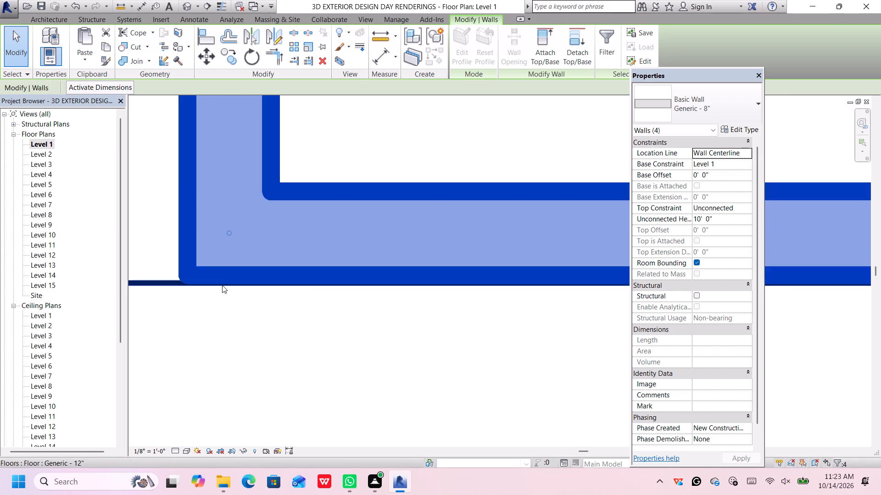
Draw a rectangular Generic - 8" wall room from the floor's north edge, aligned with the south room, 20 ft wide and about 26.5 ft deep.
scroll(223, 285, "down", 4)
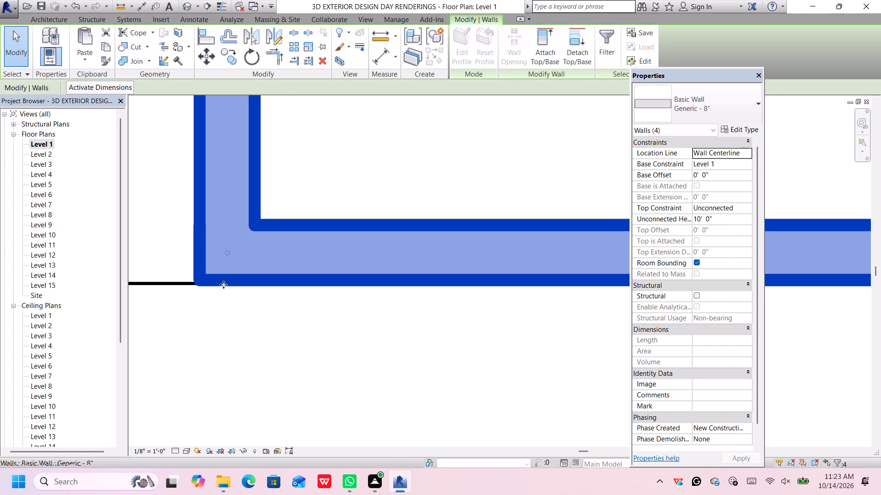
scroll(223, 285, "down", 14)
left_click(296, 333)
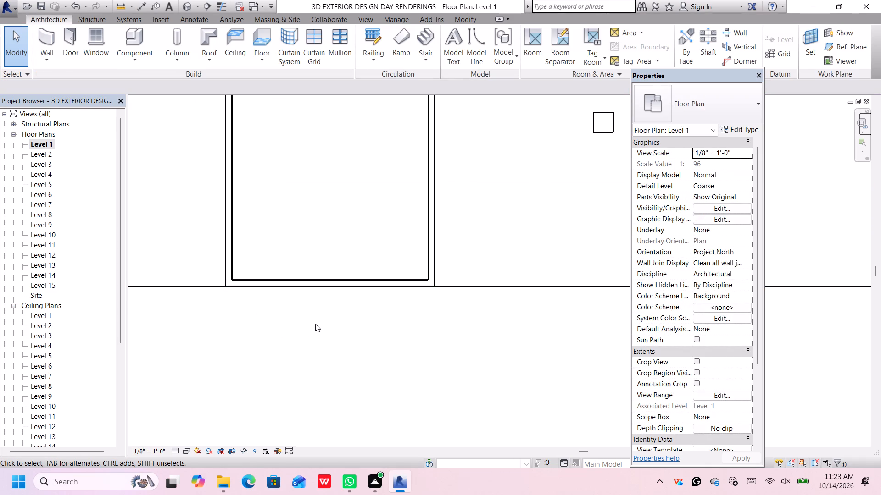
scroll(316, 323, "down", 10)
middle_click_drag(330, 322, 346, 360)
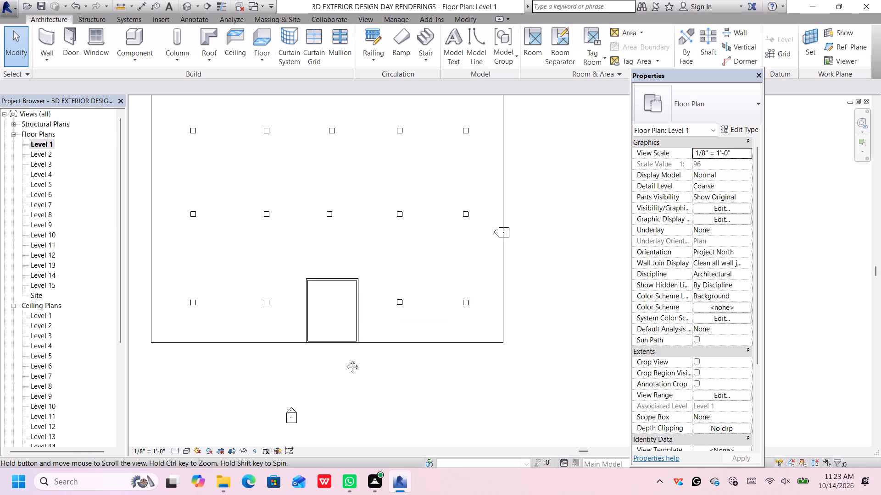
middle_click_drag(346, 360, 354, 372)
middle_click_drag(359, 263, 373, 289)
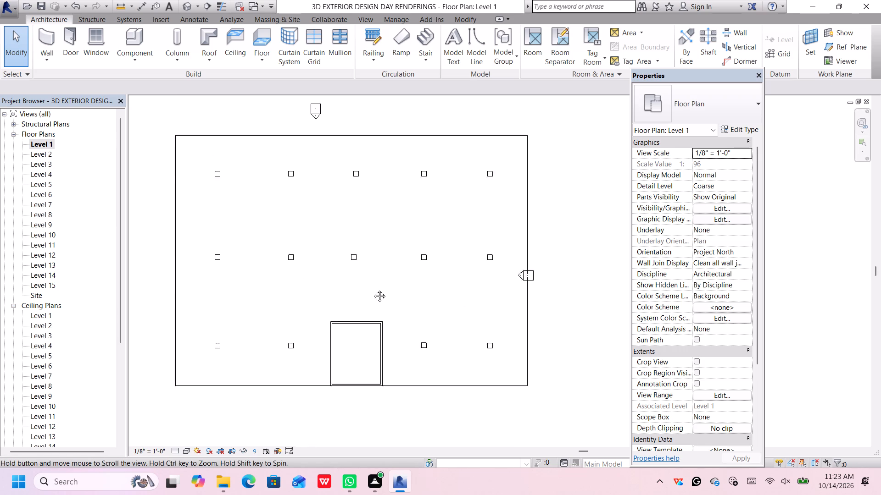
middle_click_drag(373, 289, 375, 294)
middle_click_drag(372, 170, 380, 196)
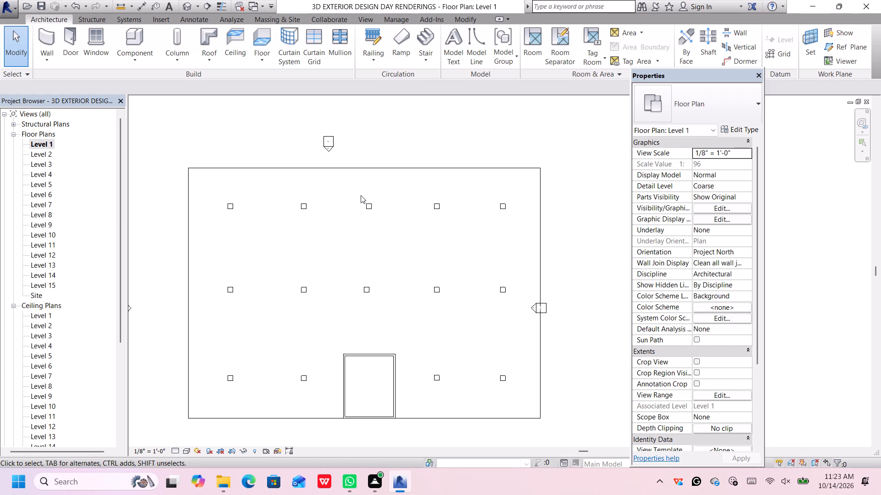
middle_click_drag(363, 189, 380, 217)
middle_click(380, 217)
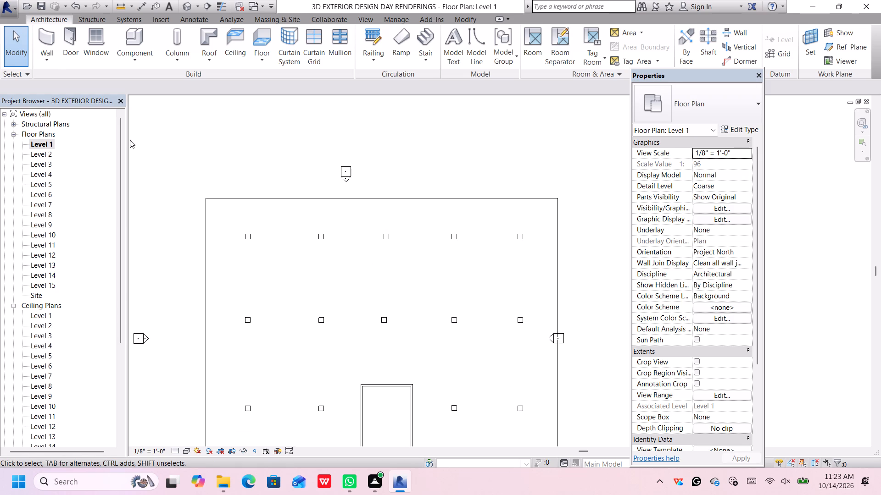
left_click(48, 36)
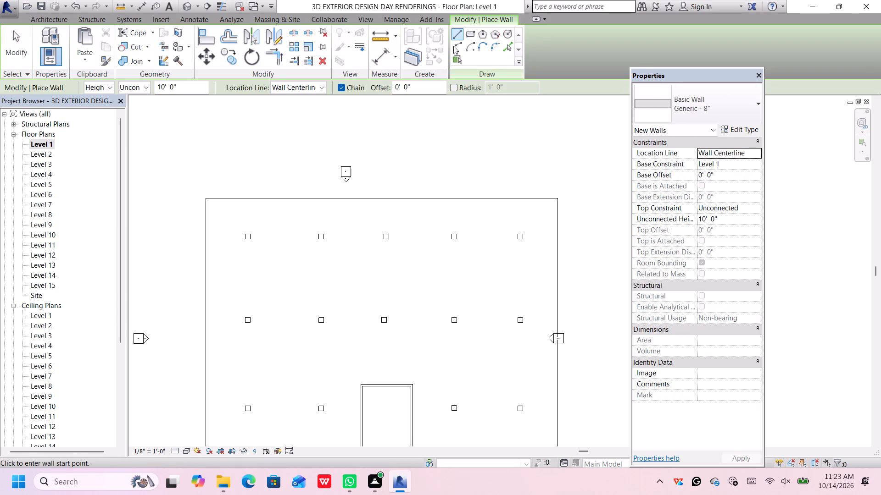
left_click(473, 34)
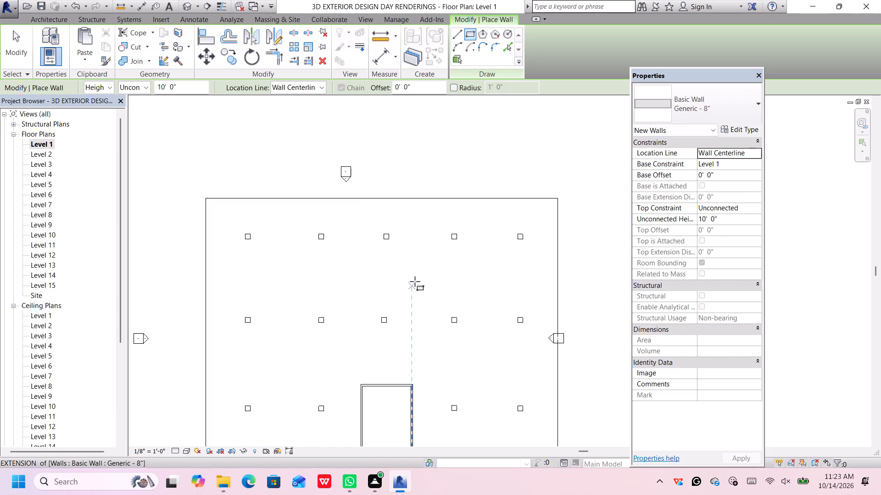
left_click(412, 197)
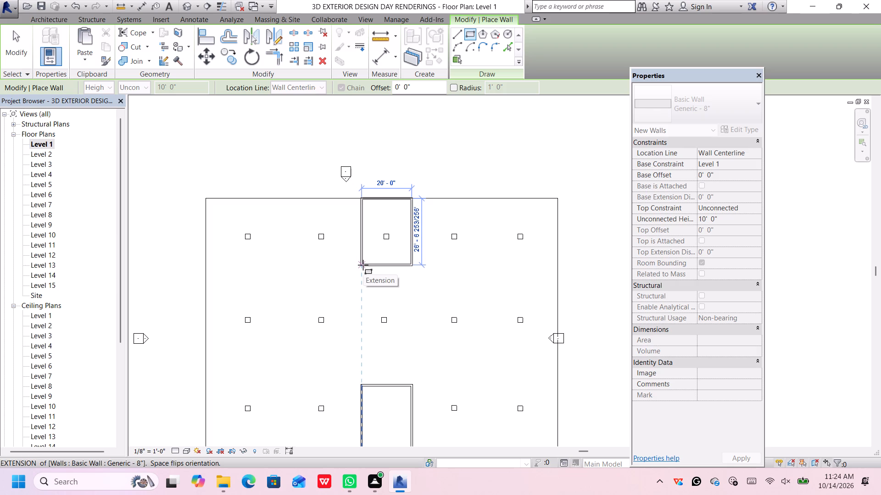
left_click(363, 265)
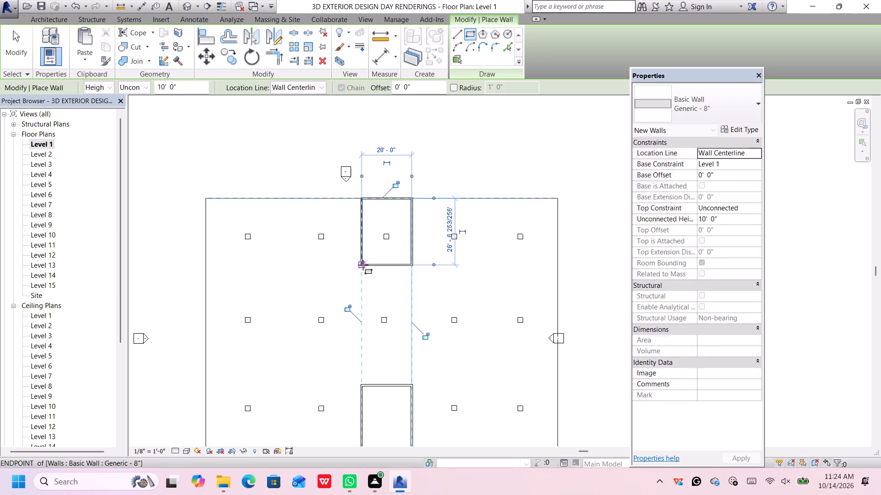
Set the north-middle room's north-south dimension to 25 ft and finish placing walls.
left_click(451, 234)
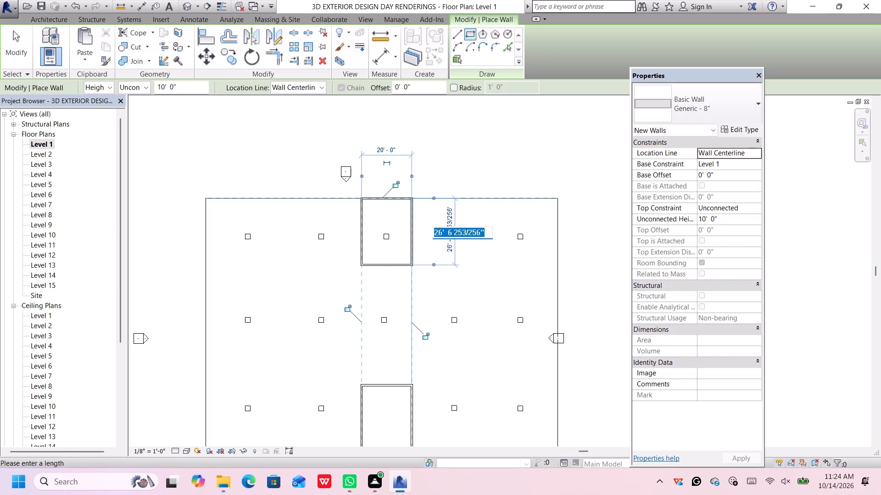
type("25'")
key("Return")
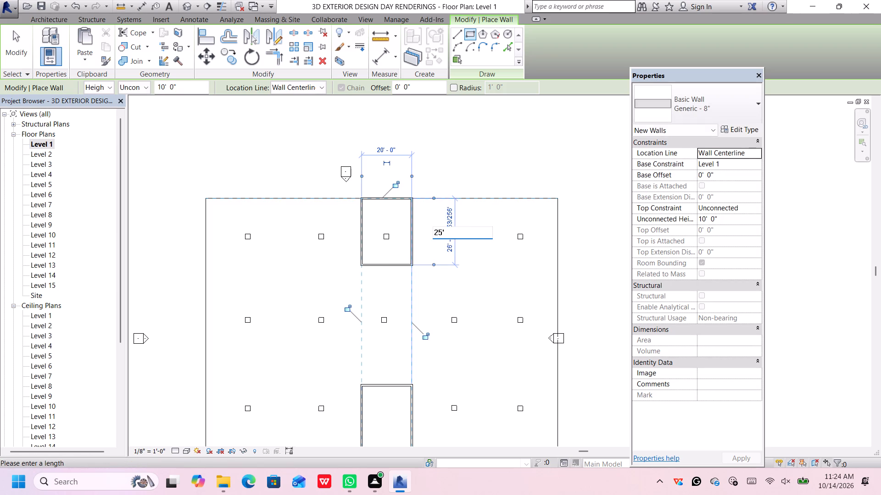
key("Escape")
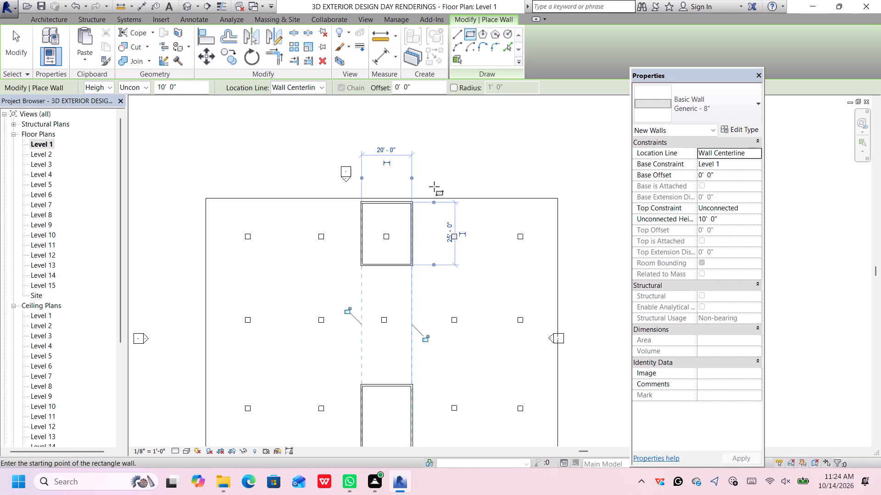
scroll(431, 176, "down", 2)
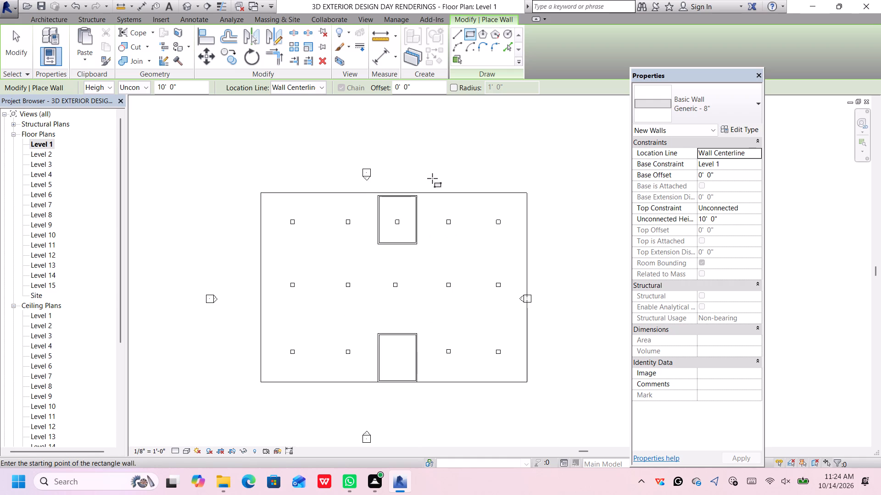
middle_click_drag(434, 179, 451, 189)
scroll(444, 184, "up", 1)
middle_click(451, 189)
key("space")
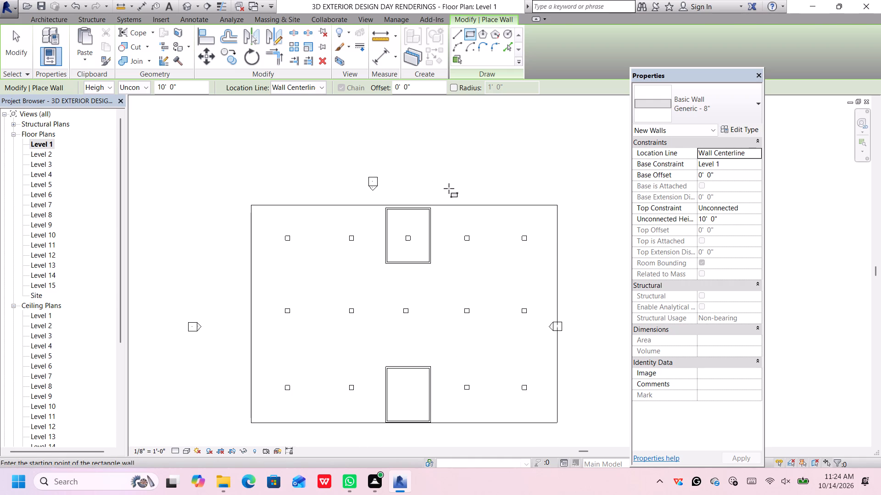
key("Escape")
Nudge the north-middle room's four walls together northward until the north wall's outer face lines up with the floor's north edge.
scroll(413, 214, "up", 5)
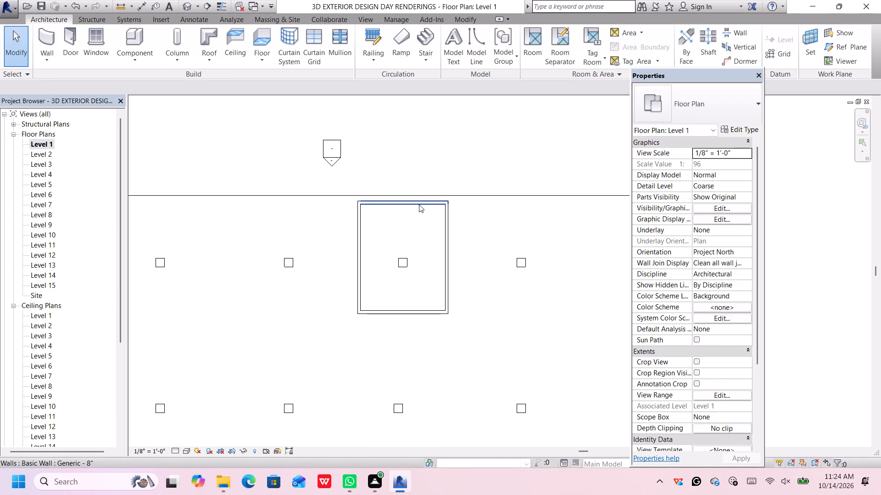
left_click(419, 204)
left_click(358, 242, "ctrl")
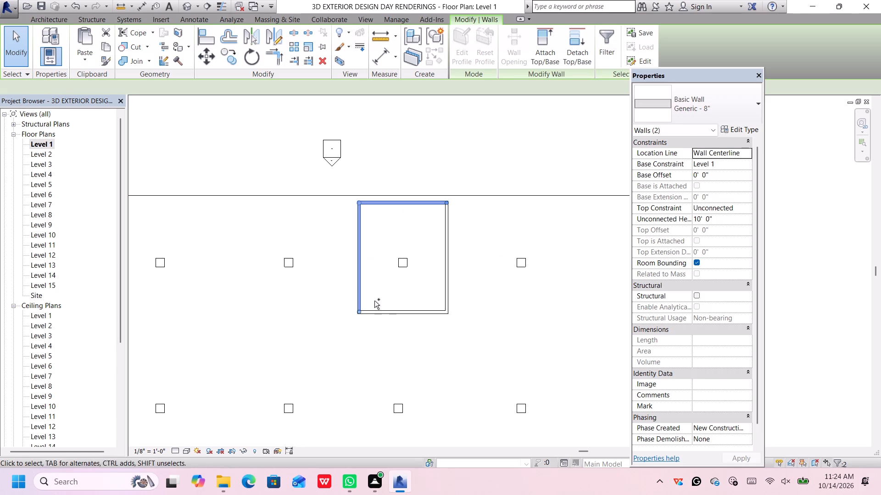
left_click(379, 308, "ctrl")
left_click(446, 258, "ctrl")
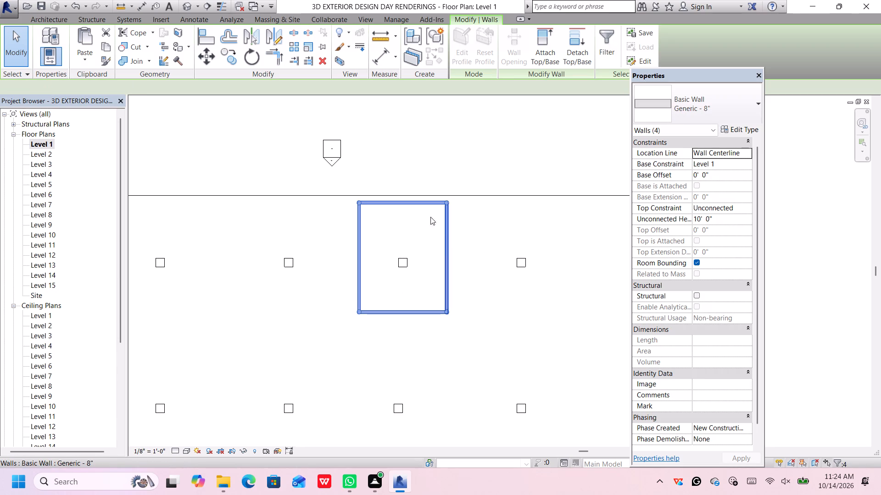
scroll(392, 183, "up", 6)
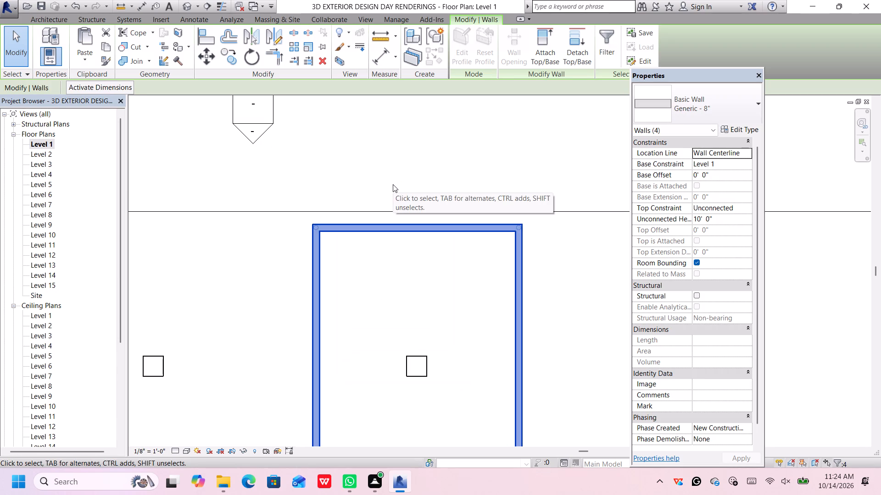
key("Up")
key("Up")
key("Up")
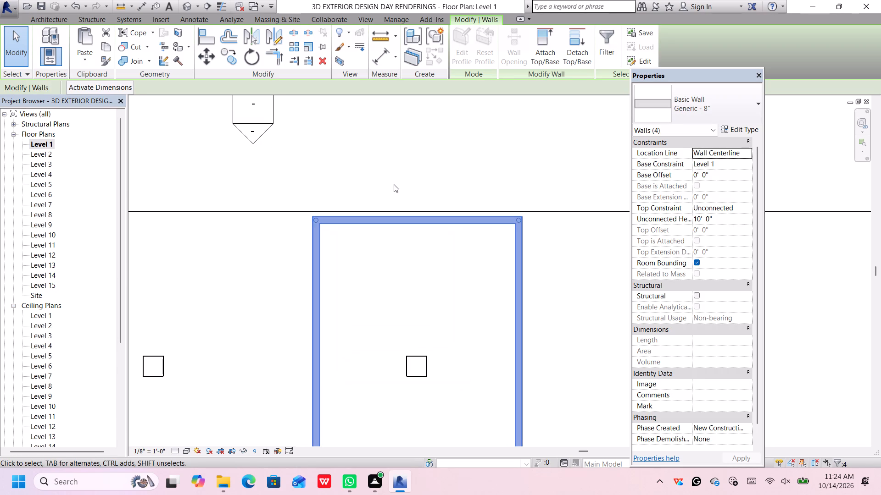
key("Up")
key("Up")
key("Up")
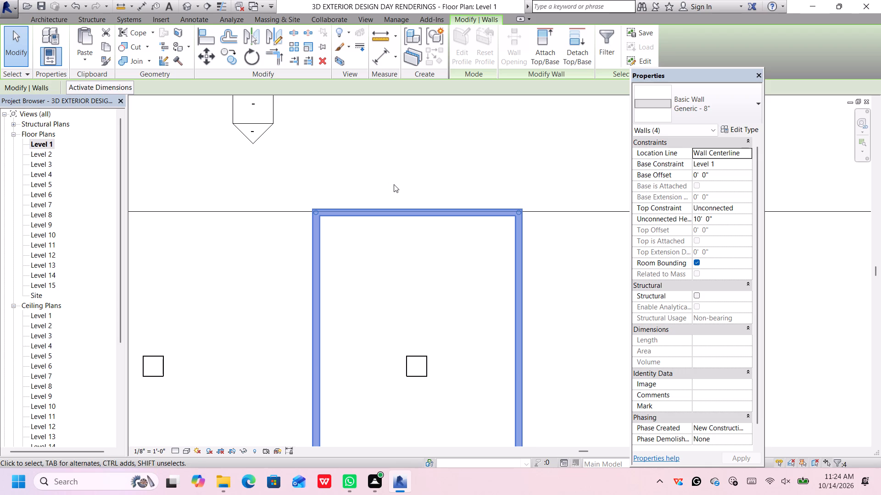
key("Down")
left_click(395, 186)
Delete the column inside the north-middle room.
scroll(410, 186, "down", 3)
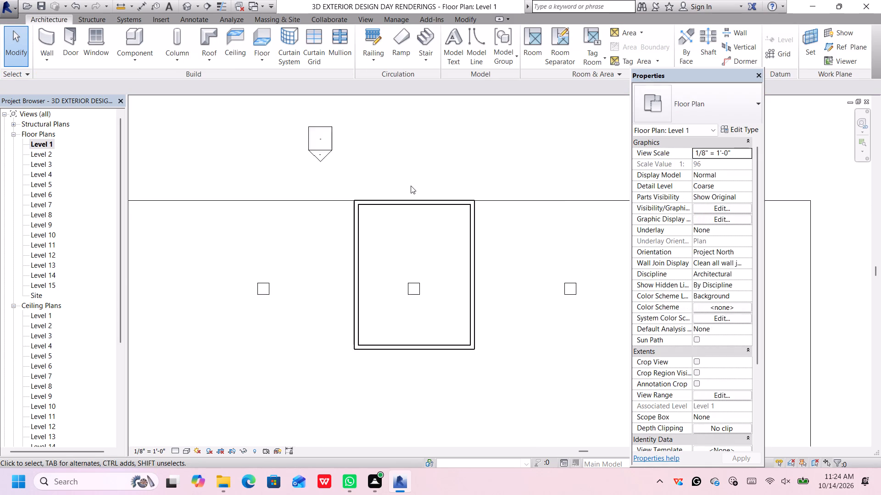
scroll(411, 186, "down", 3)
left_click(419, 263)
key("Delete")
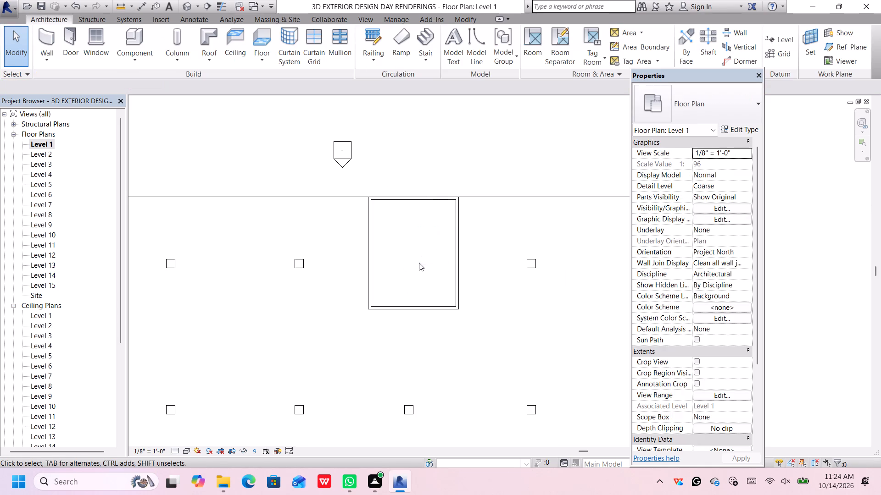
Load the Door-Curtain-Wall-Double-Storefront family from the US Imperial Doors library for door placement.
scroll(419, 261, "down", 6)
middle_click_drag(433, 335, 440, 290)
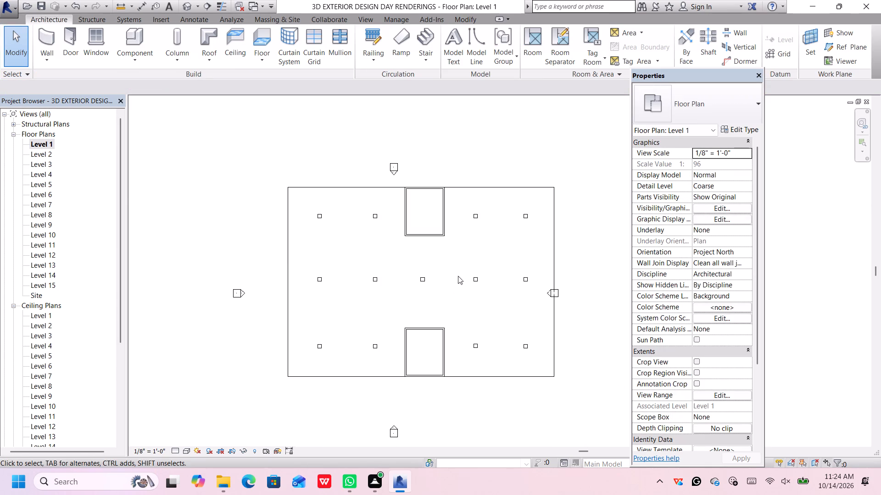
middle_click_drag(461, 259, 440, 244)
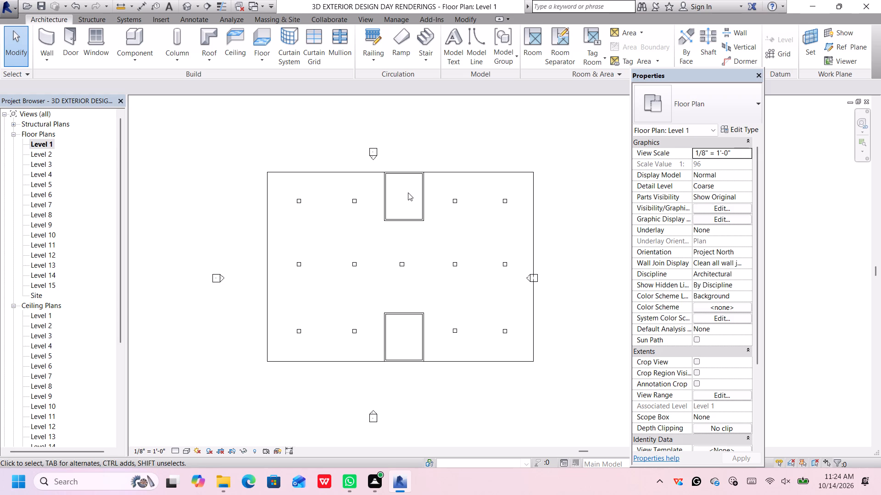
left_click(71, 40)
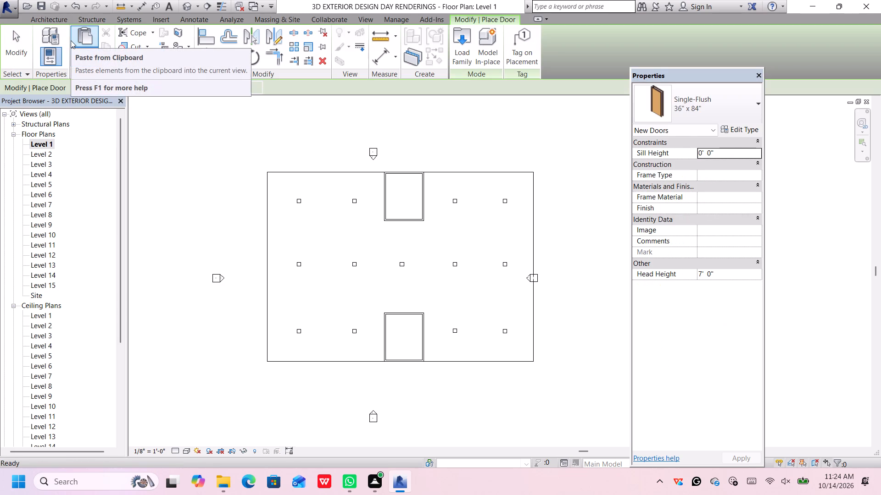
double_click(465, 39)
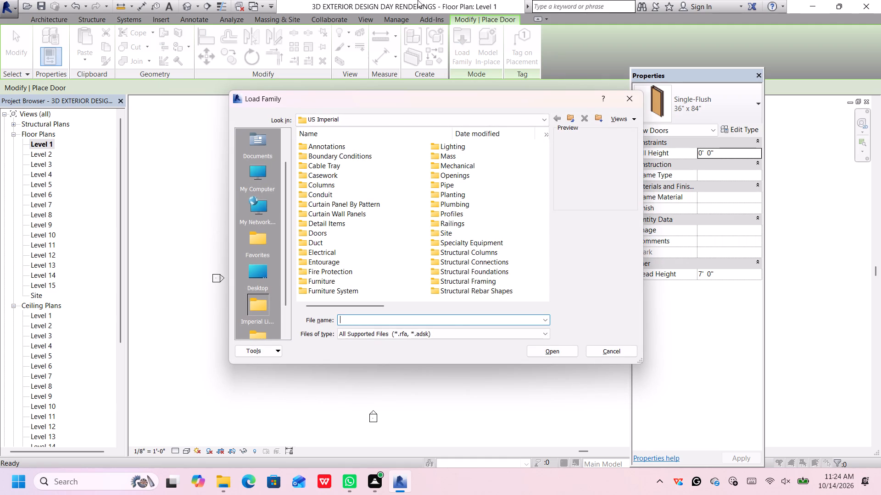
double_click(388, 233)
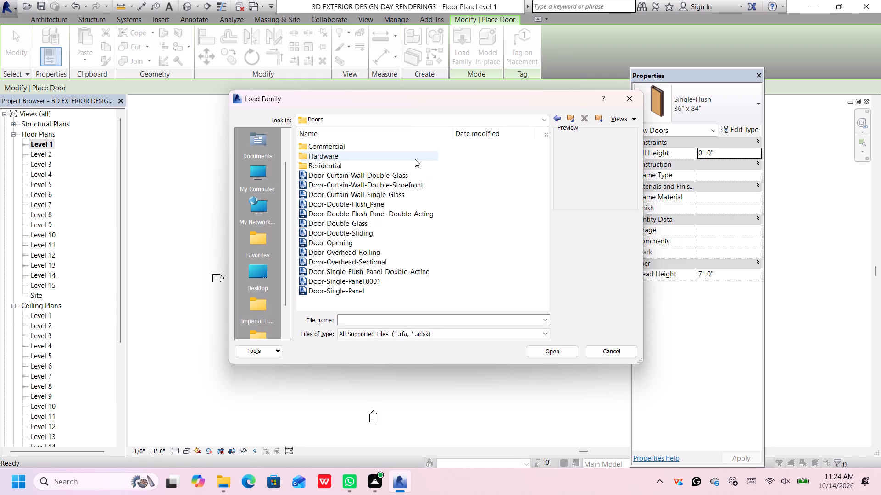
left_click(414, 172)
left_click(413, 183)
left_click(415, 194)
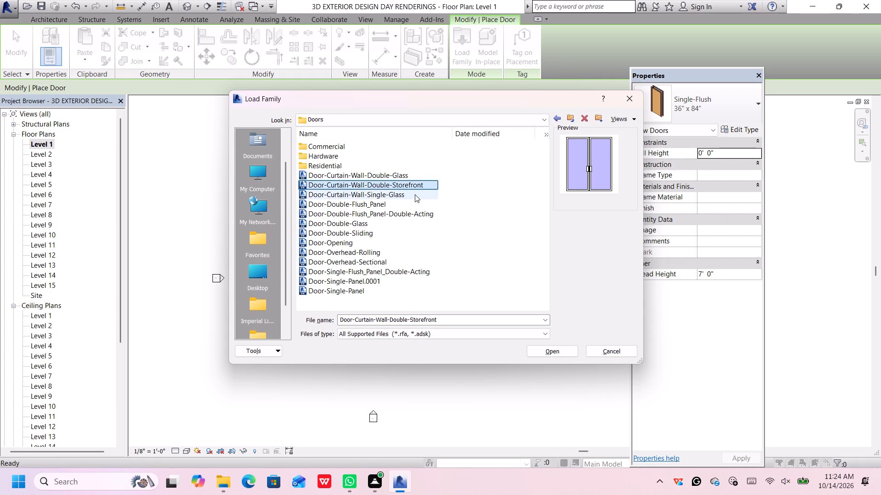
left_click(416, 184)
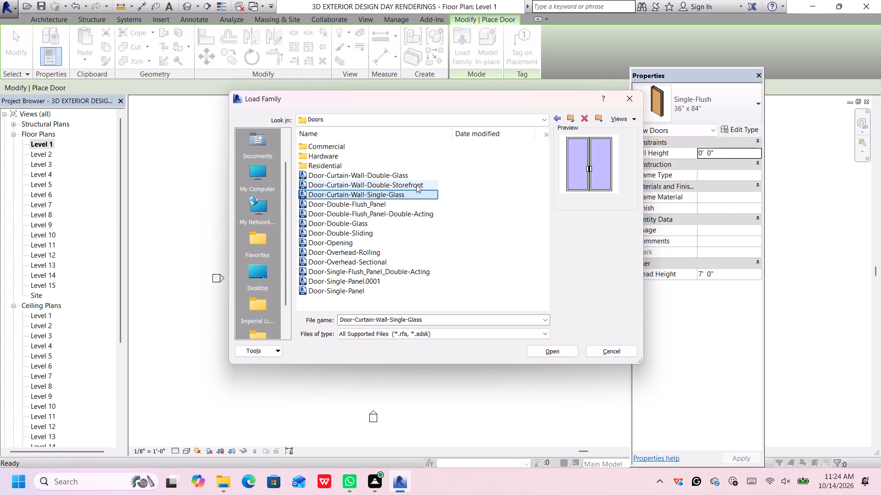
double_click(416, 185)
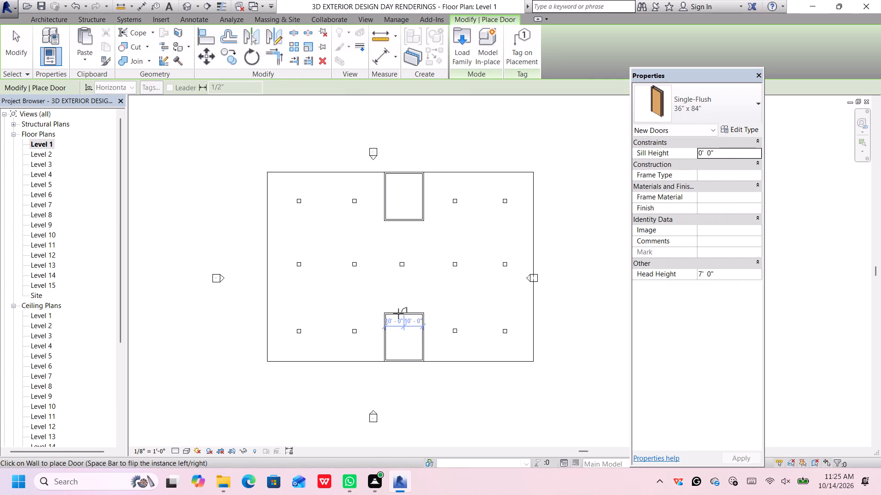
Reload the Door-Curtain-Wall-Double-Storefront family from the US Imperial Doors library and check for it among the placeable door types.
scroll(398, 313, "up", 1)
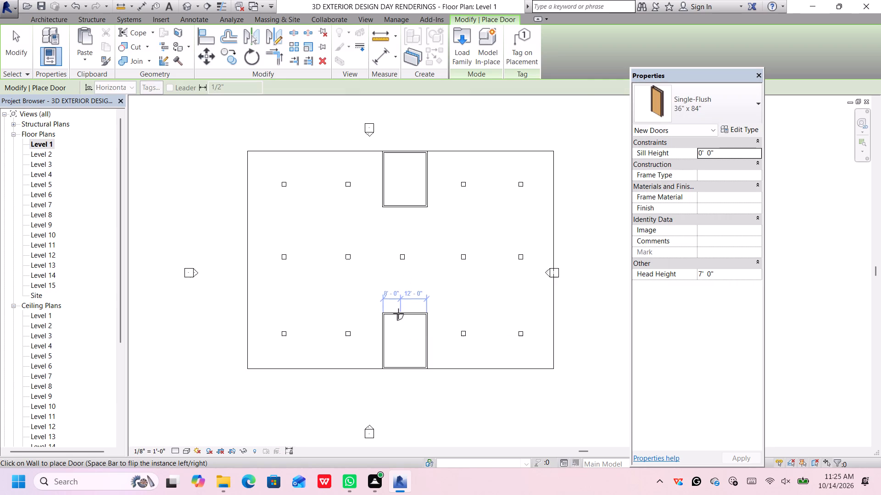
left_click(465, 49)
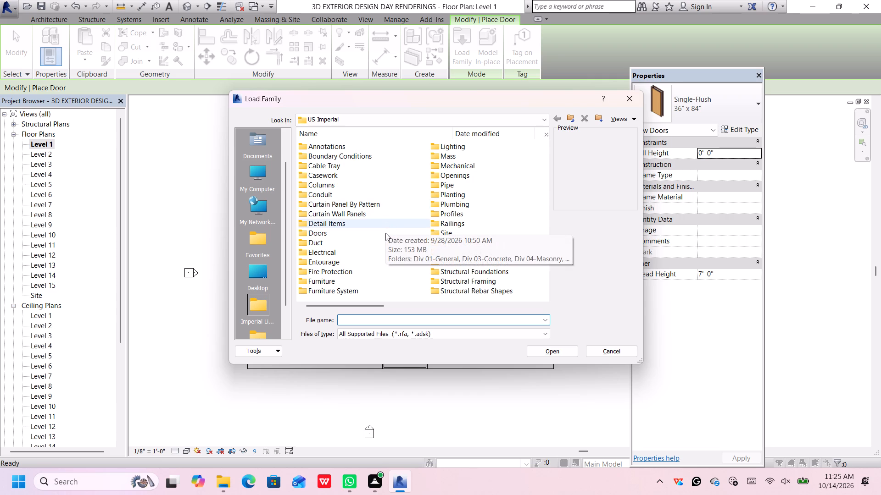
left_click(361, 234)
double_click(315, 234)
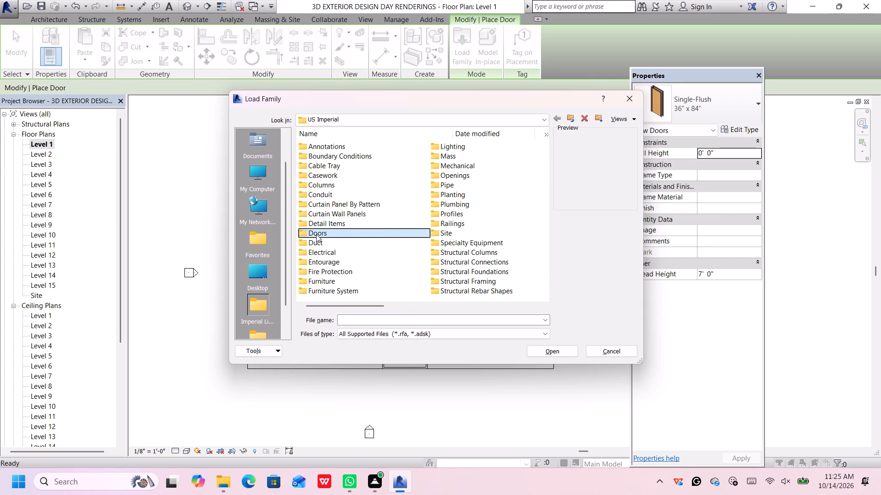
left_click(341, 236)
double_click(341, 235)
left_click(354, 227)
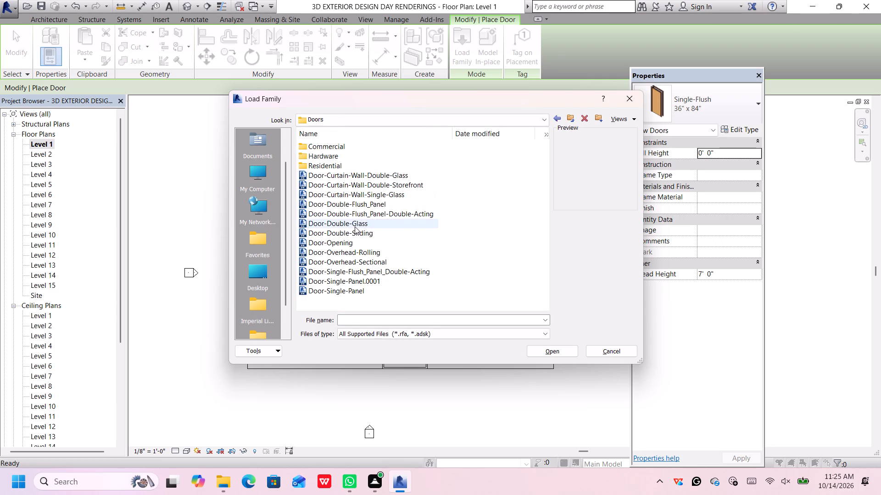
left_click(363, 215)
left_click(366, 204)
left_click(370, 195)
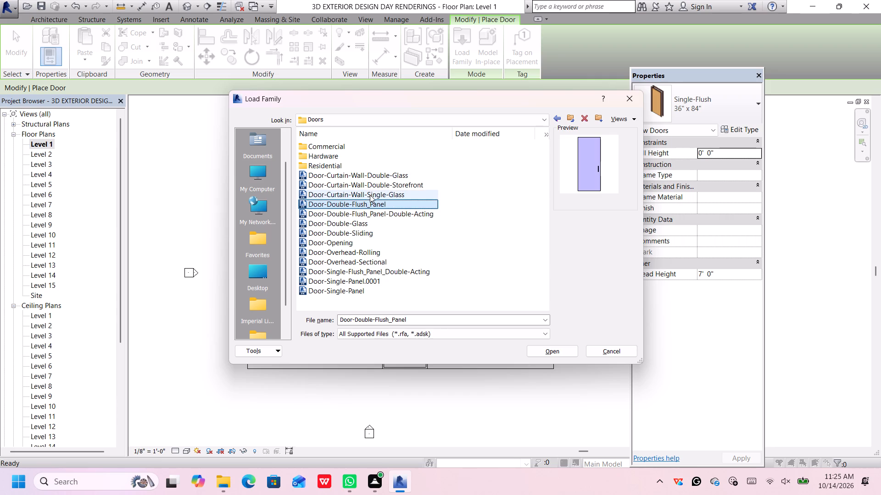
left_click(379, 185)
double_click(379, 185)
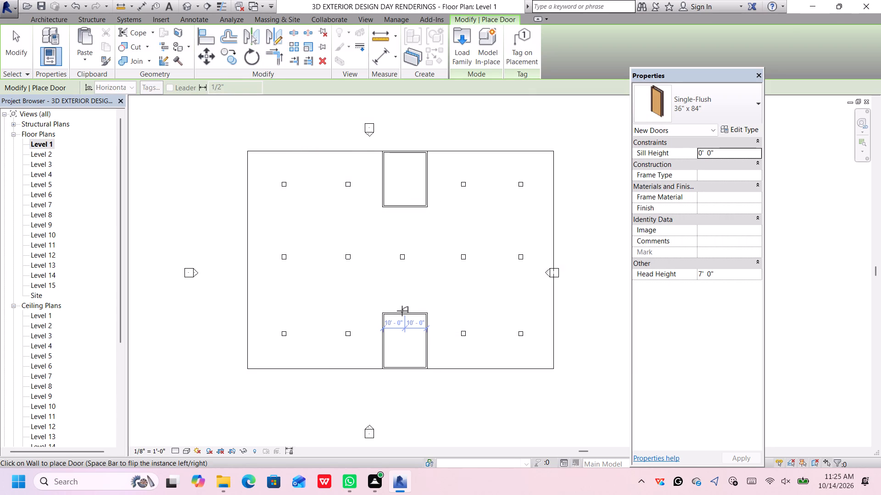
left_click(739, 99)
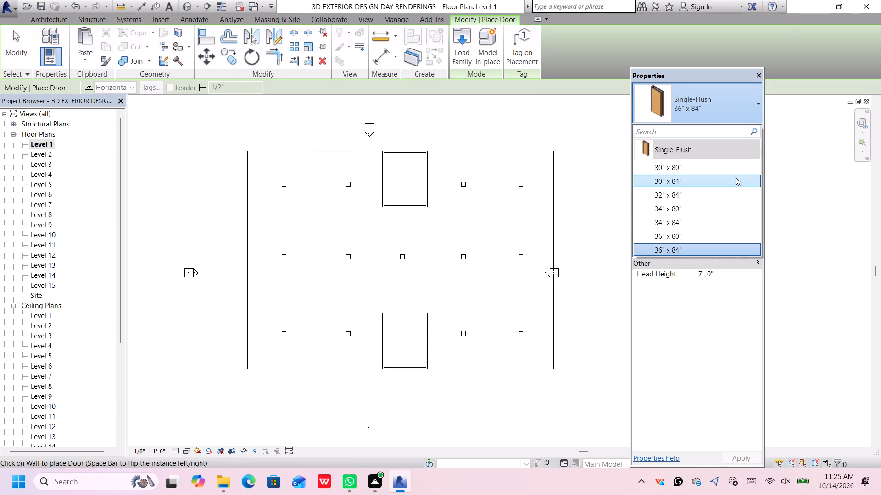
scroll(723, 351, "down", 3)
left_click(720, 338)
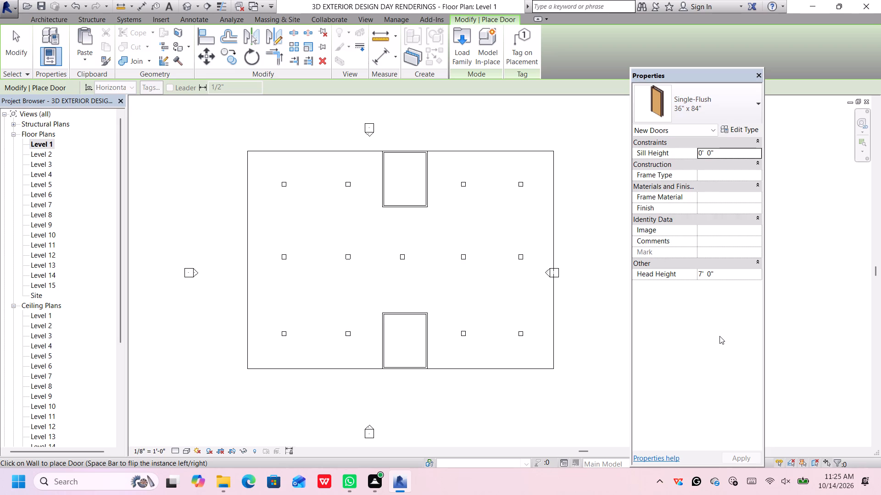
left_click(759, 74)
Load the Door-Curtain-Wall-Double-Glass family from the US Imperial Doors library.
left_click(468, 34)
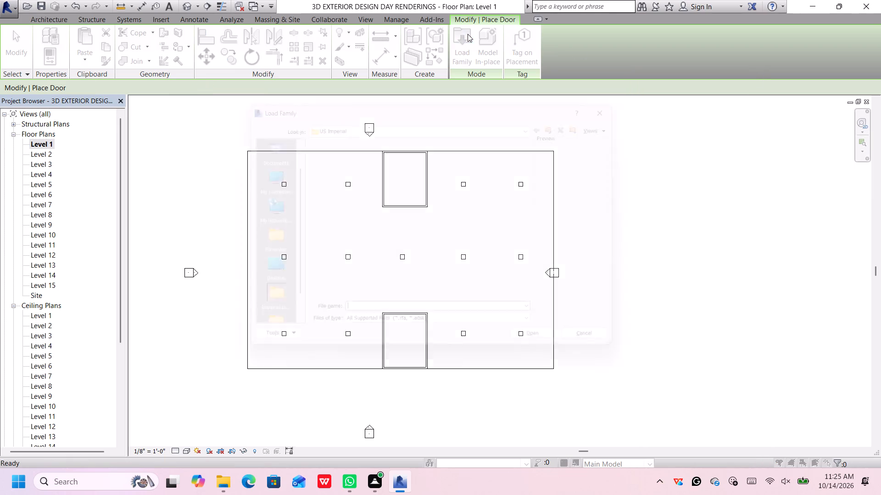
double_click(356, 234)
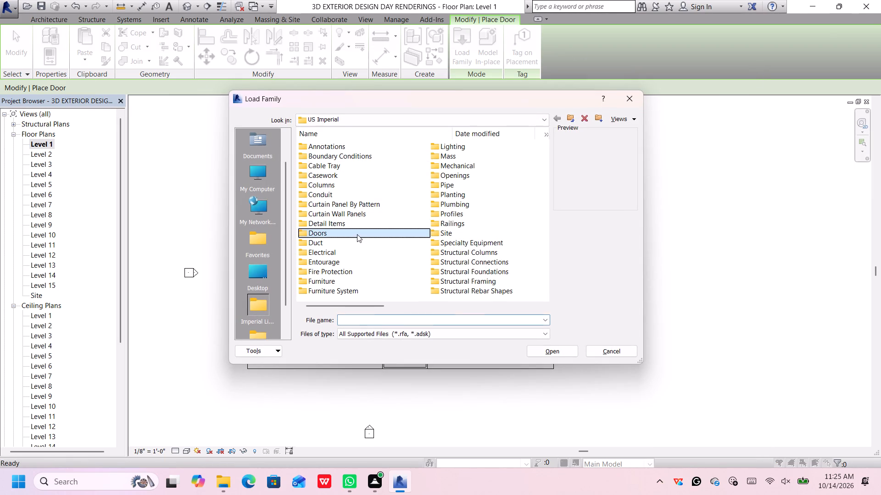
double_click(357, 234)
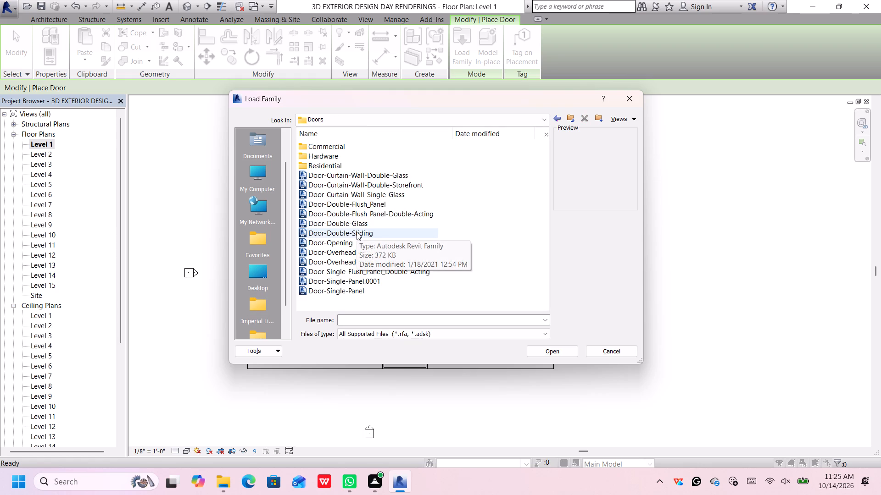
left_click(371, 192)
left_click(375, 182)
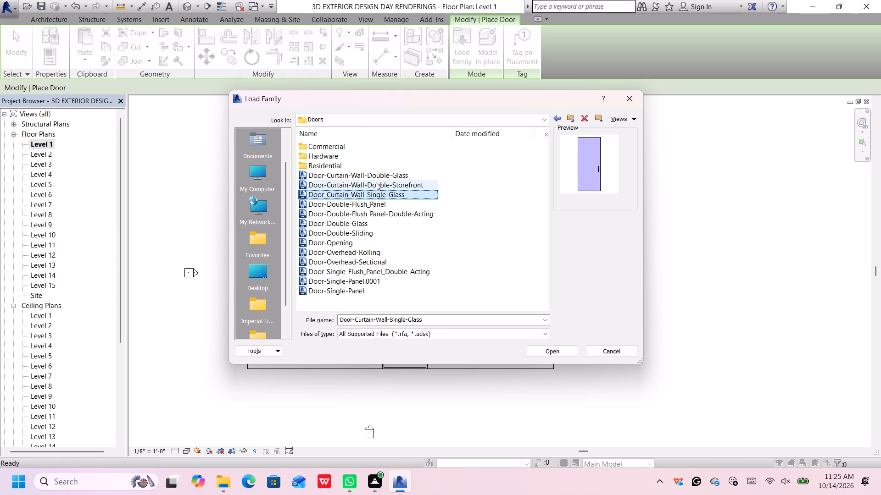
left_click(380, 176)
double_click(385, 173)
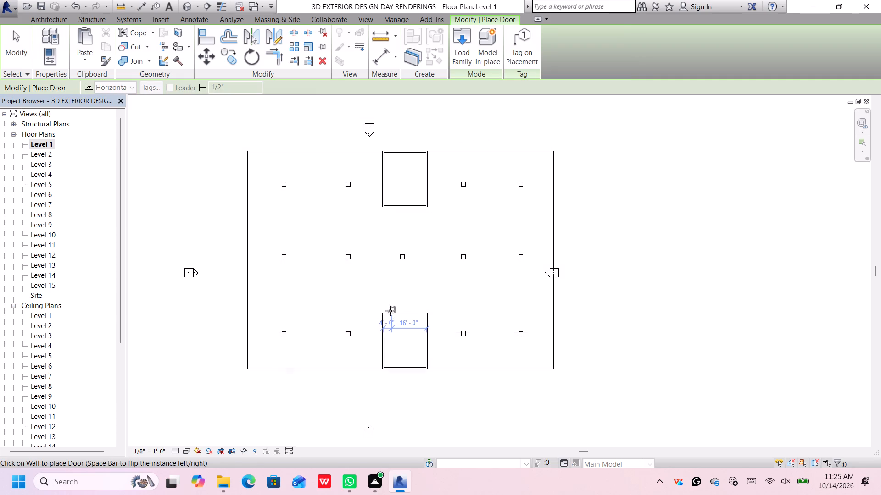
Display the properties again and view those of Floor Plan: Level 1 and of New Doors.
right_click(482, 275)
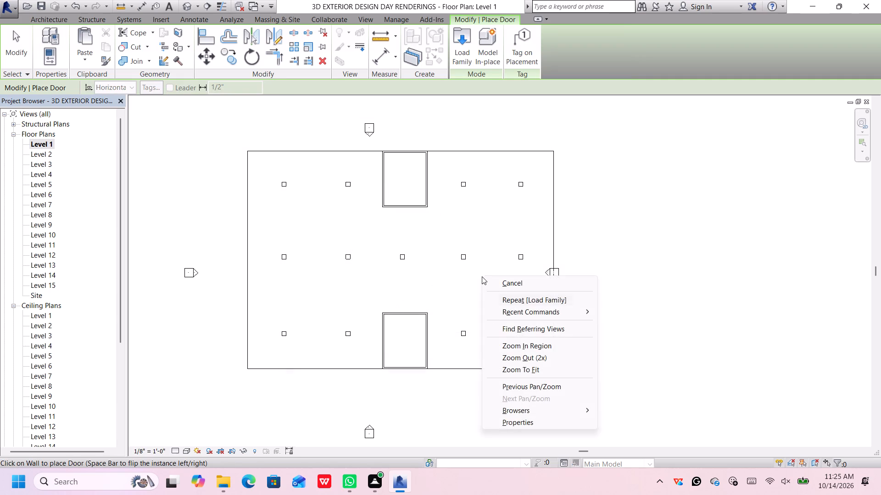
left_click(521, 420)
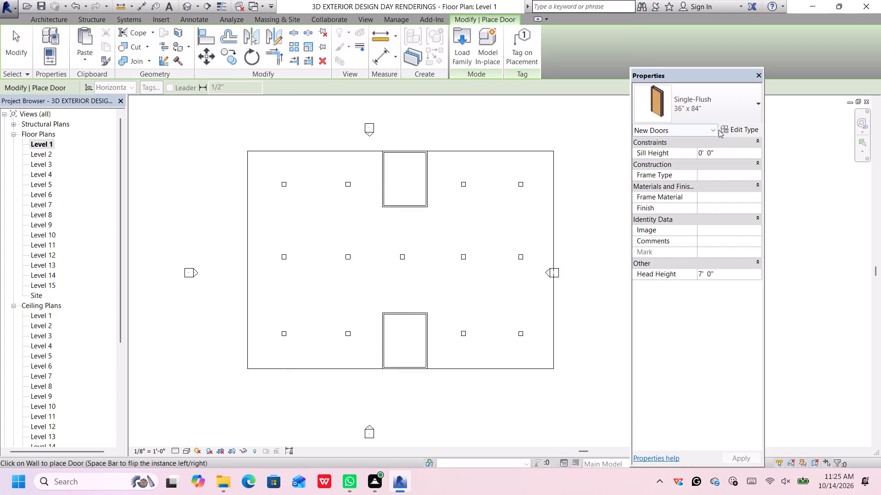
left_click(713, 129)
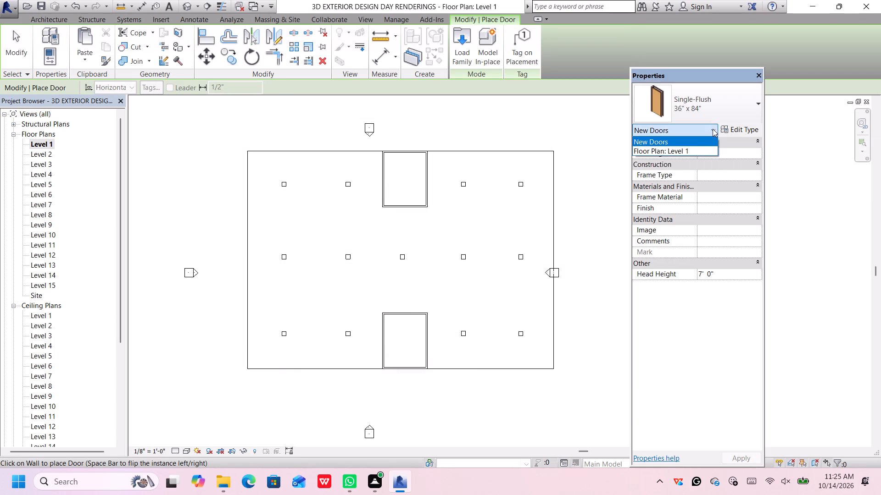
left_click(703, 153)
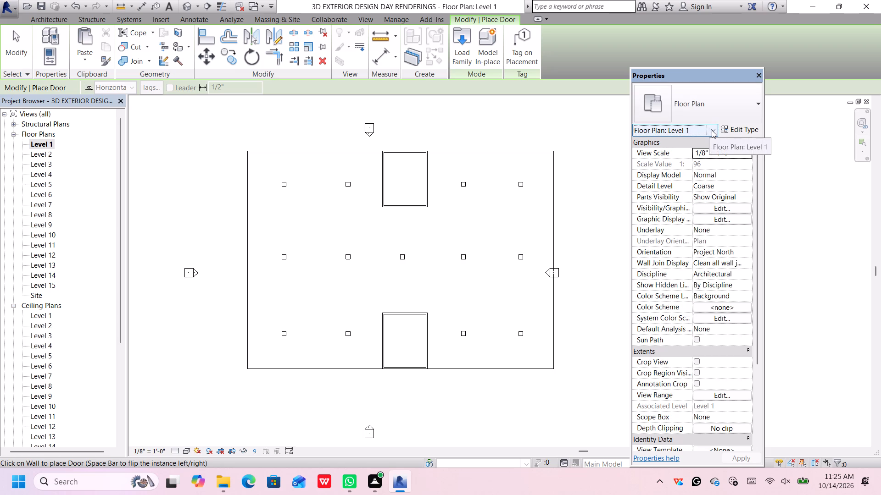
left_click(712, 130)
left_click(708, 141)
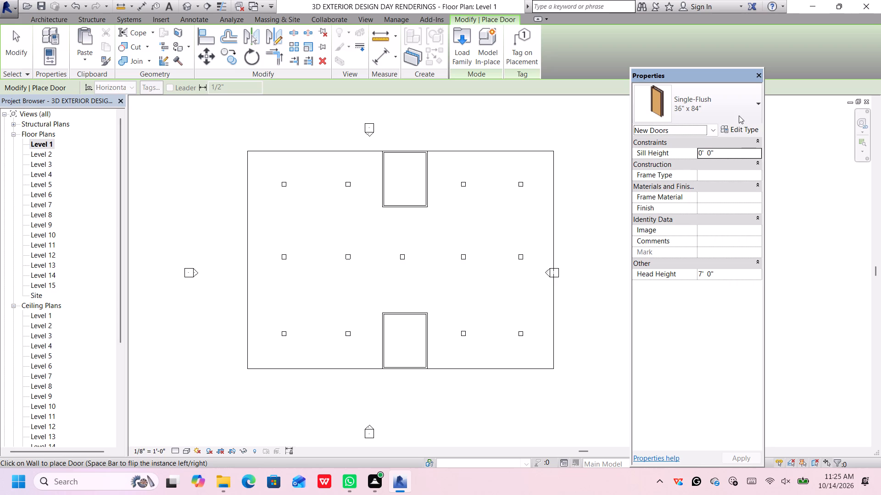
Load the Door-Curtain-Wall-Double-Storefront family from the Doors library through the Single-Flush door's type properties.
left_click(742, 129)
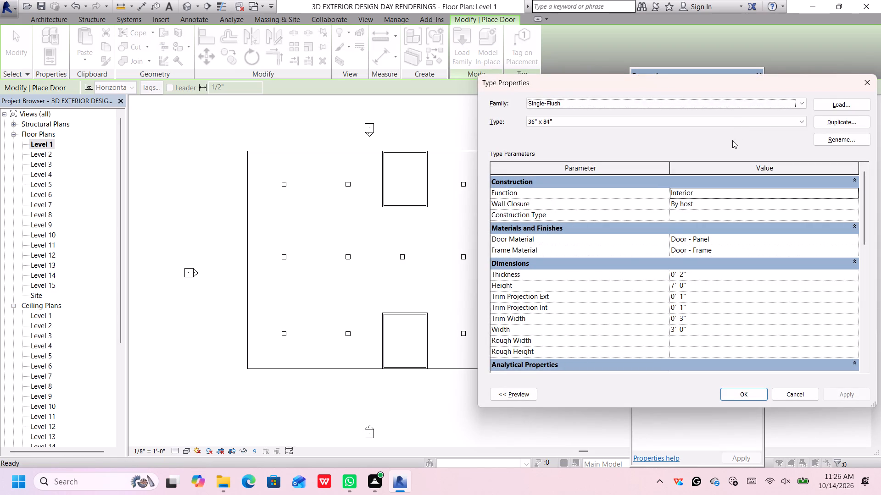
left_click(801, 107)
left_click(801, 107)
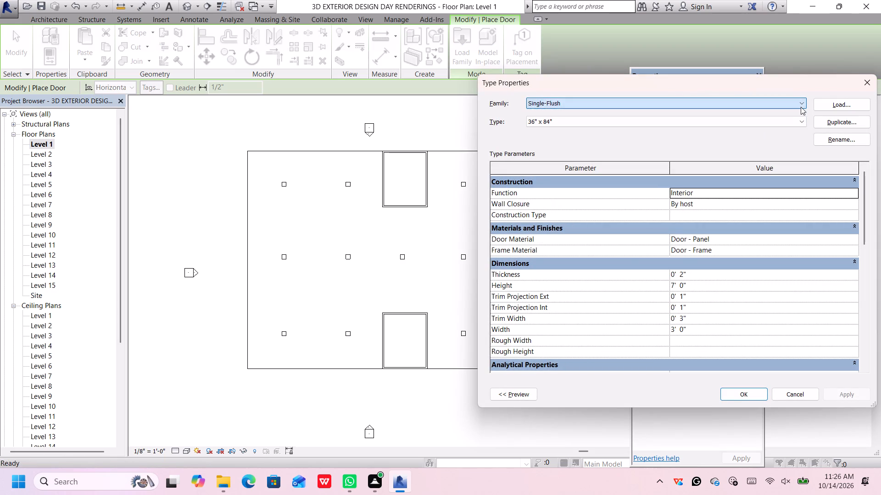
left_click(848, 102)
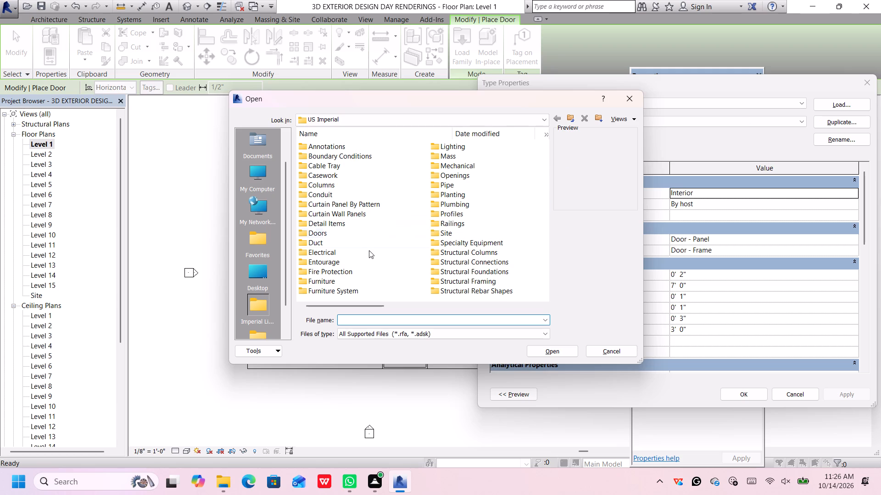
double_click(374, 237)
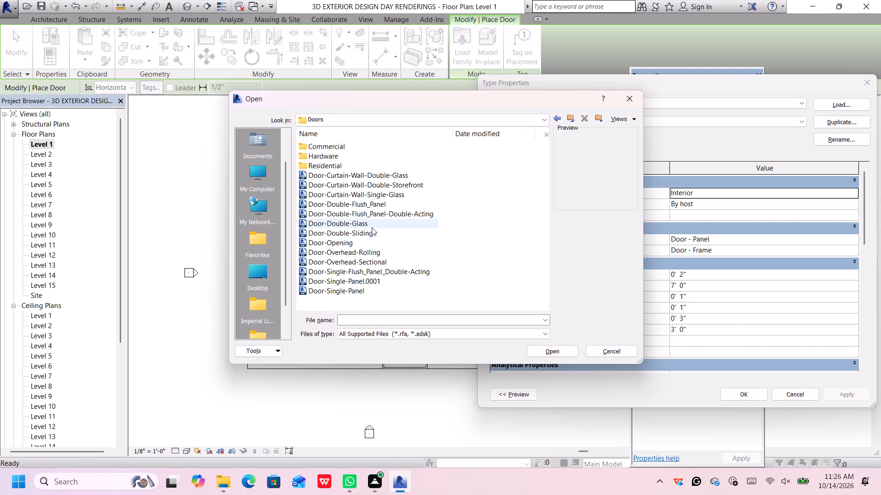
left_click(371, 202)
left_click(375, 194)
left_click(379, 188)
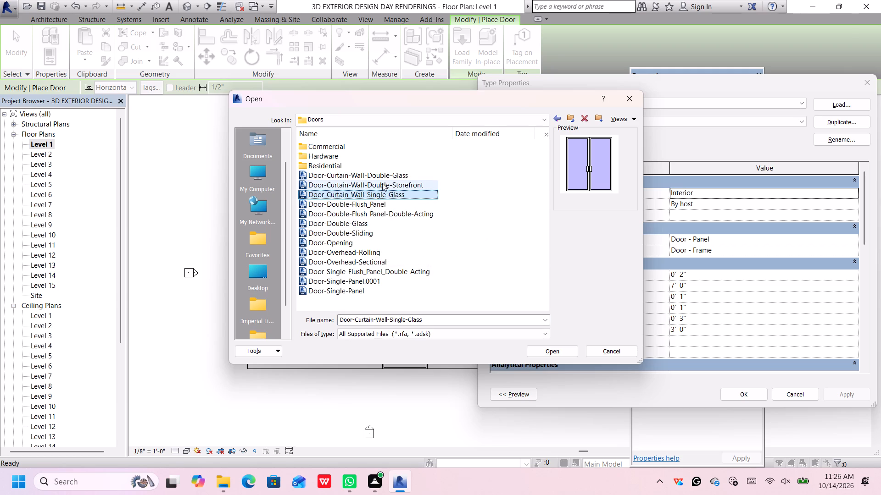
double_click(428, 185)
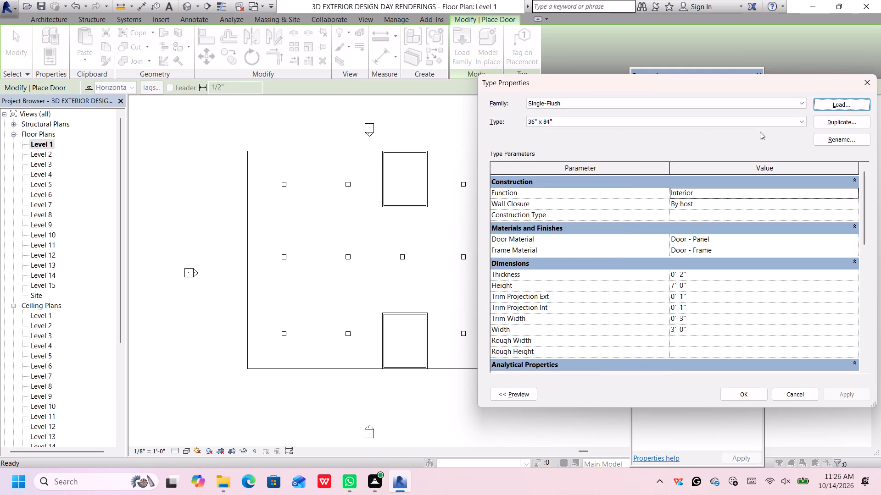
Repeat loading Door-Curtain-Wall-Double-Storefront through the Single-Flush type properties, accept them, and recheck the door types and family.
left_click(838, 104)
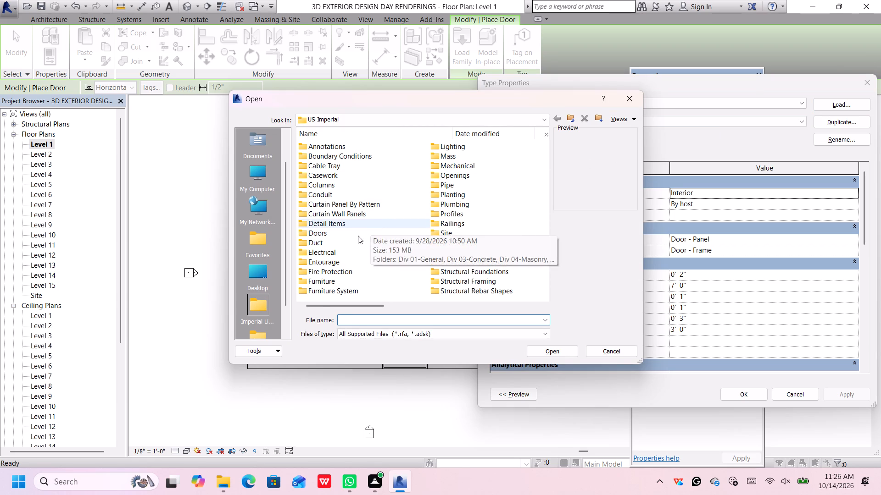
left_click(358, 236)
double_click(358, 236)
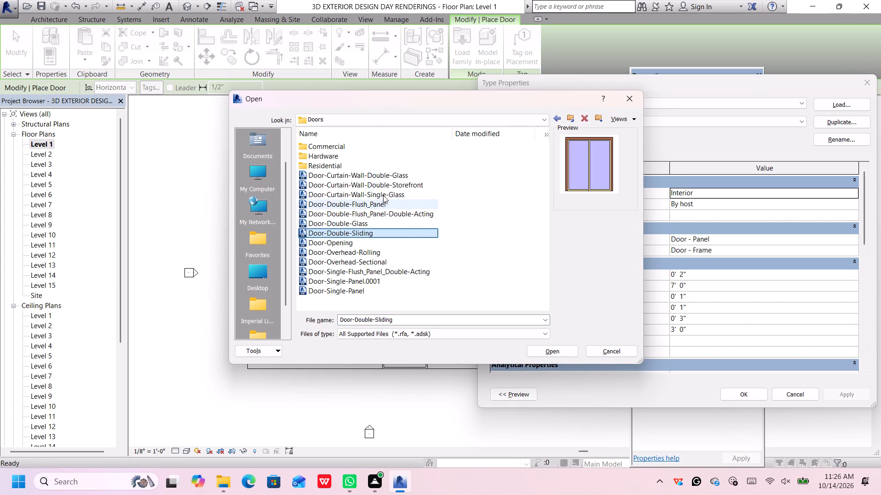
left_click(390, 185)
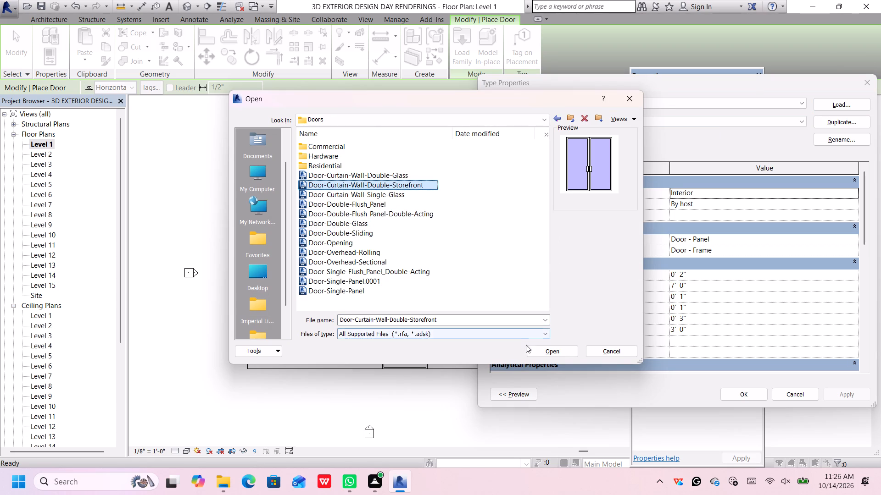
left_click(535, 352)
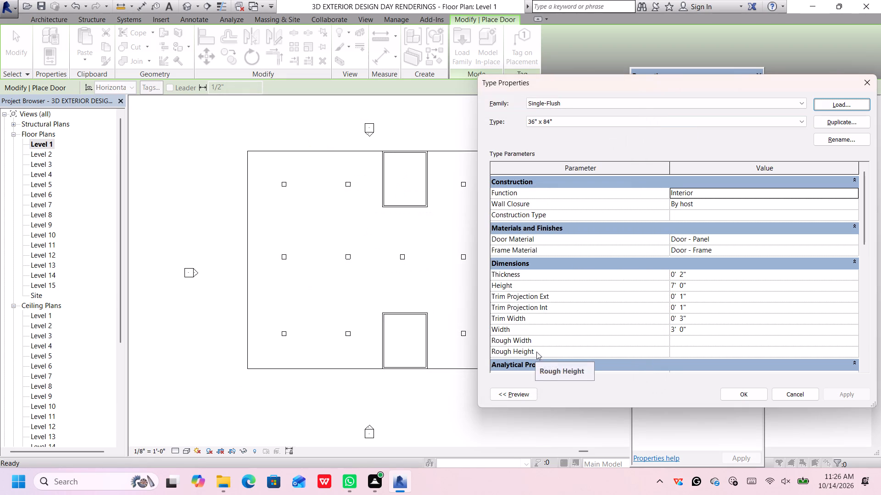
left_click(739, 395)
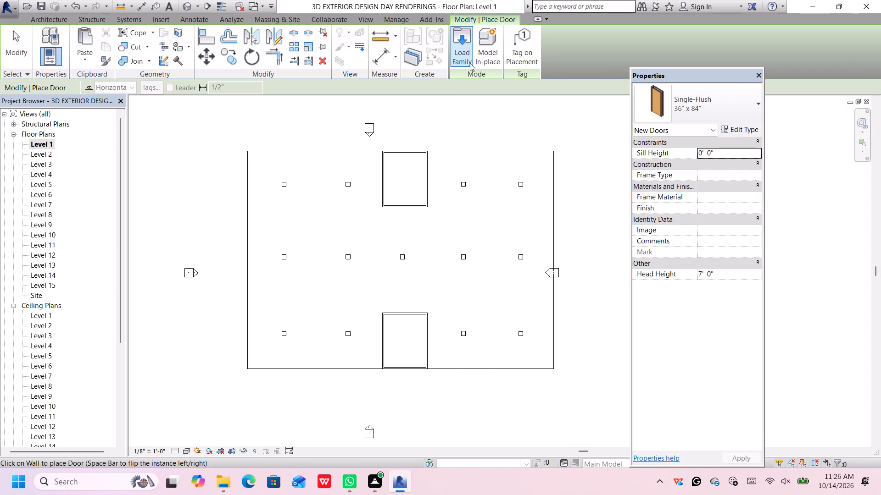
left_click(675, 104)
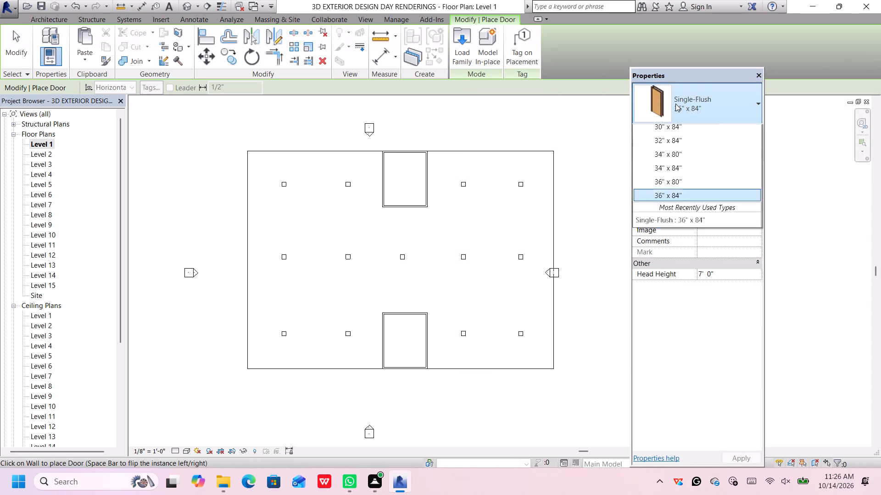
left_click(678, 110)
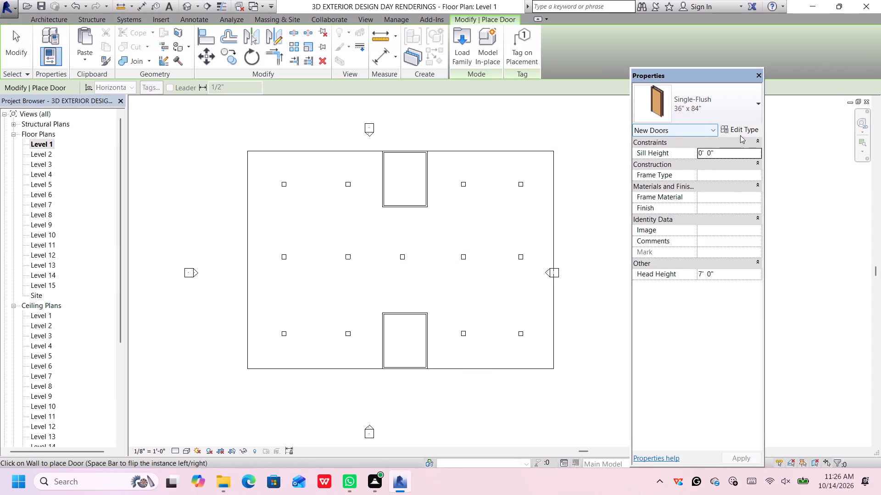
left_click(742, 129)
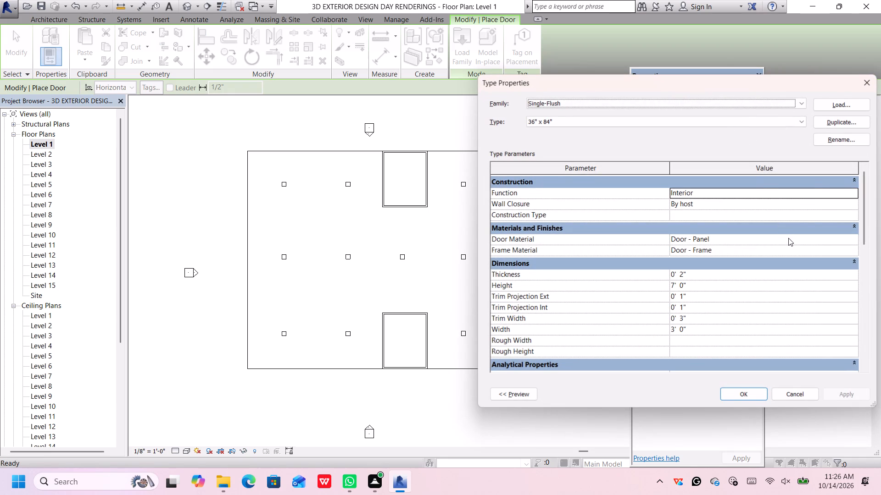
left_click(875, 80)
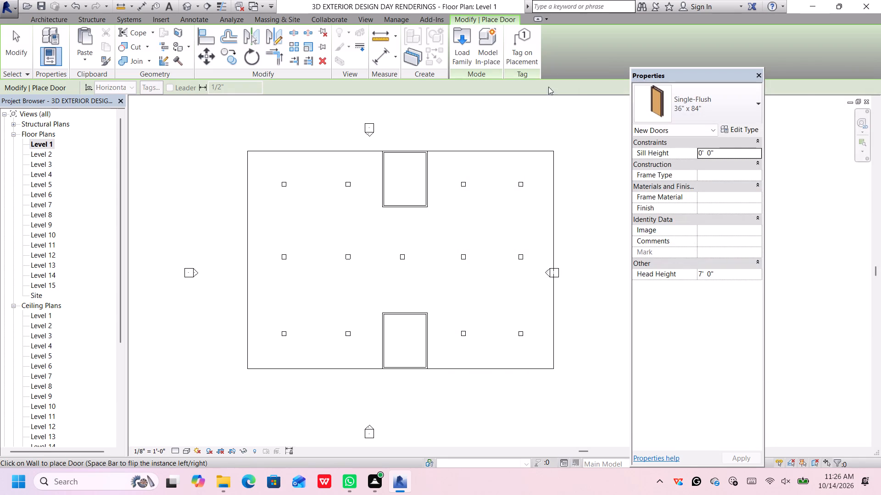
Load the Door-Curtain-Wall-Single-Glass family from the US Imperial Doors library.
double_click(468, 48)
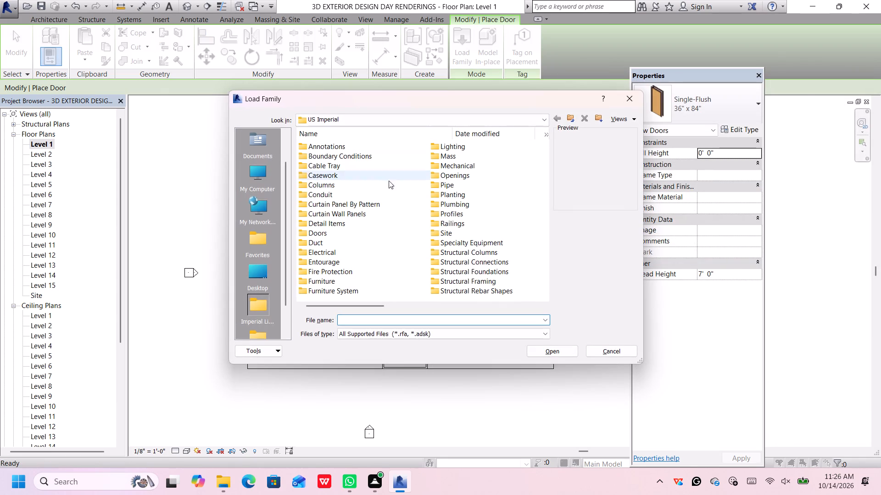
double_click(377, 233)
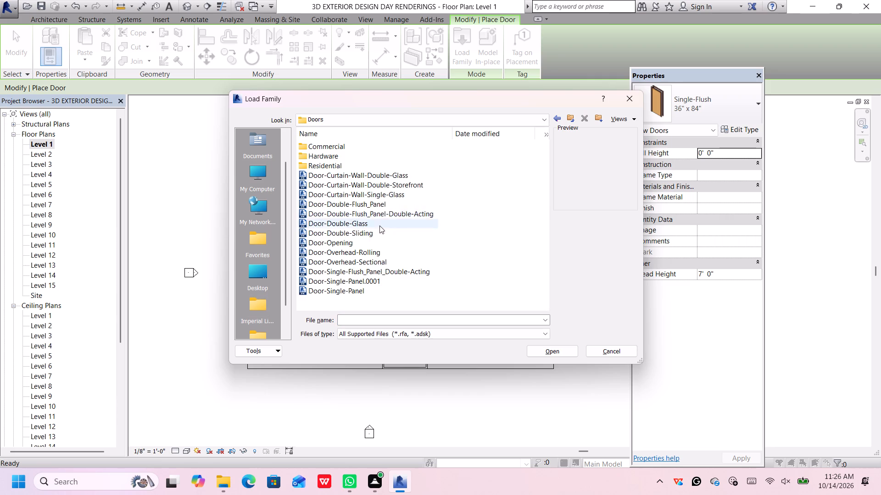
left_click(398, 192)
double_click(398, 192)
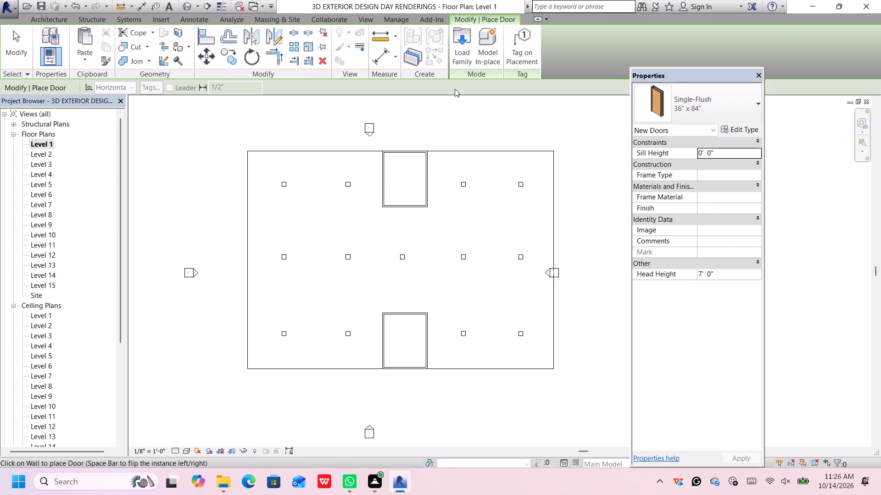
Load the Door-Exterior-Double family in its 96" x 84" type from the Commercial folder of the Doors library.
left_click(464, 37)
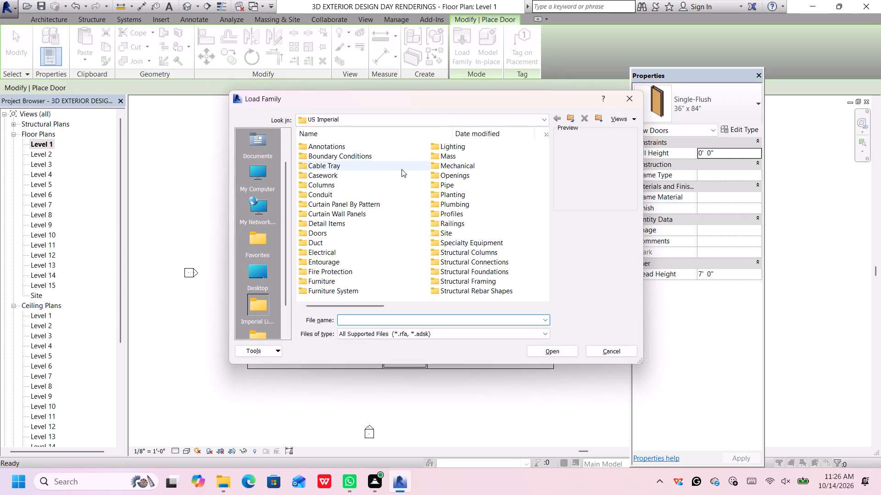
double_click(369, 234)
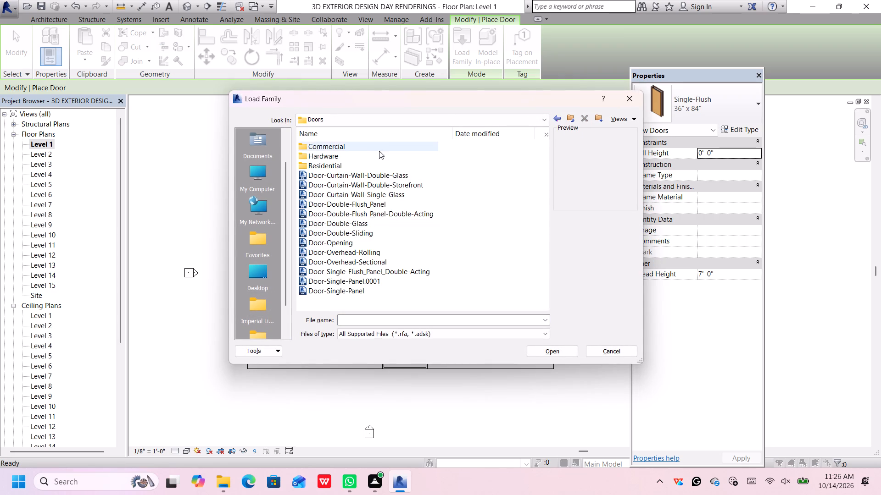
double_click(385, 143)
left_click(385, 144)
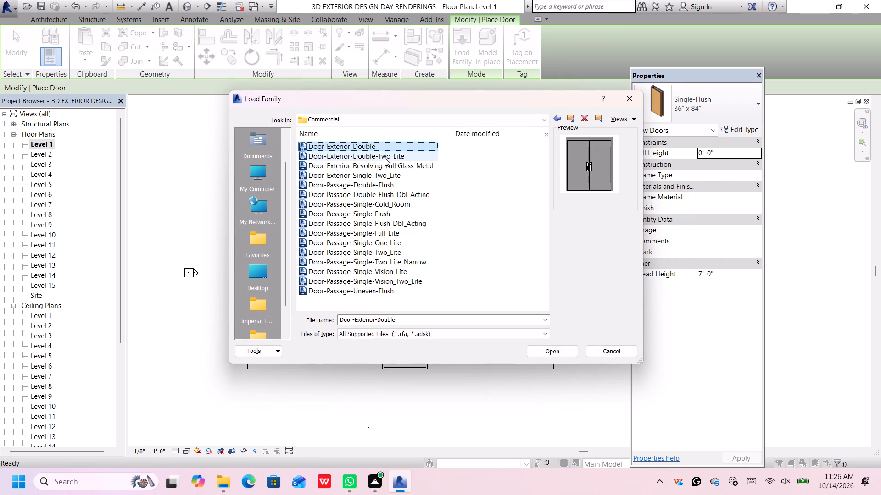
left_click(385, 158)
left_click(389, 148)
double_click(390, 148)
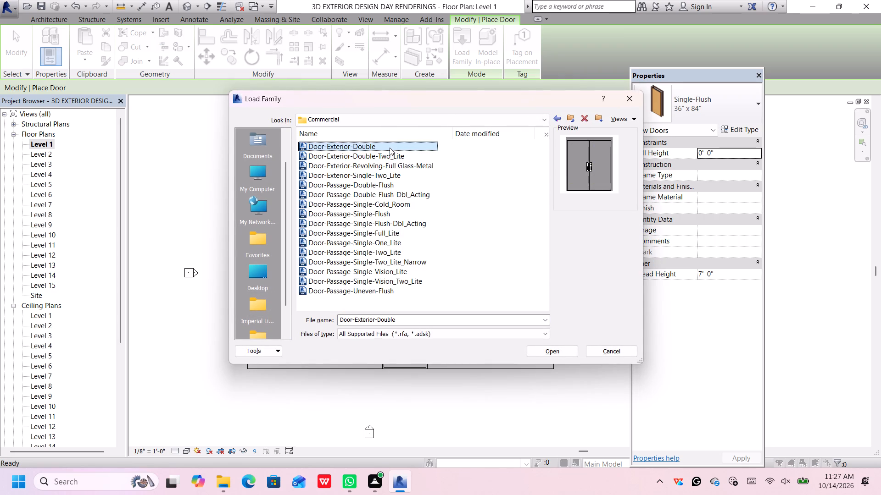
scroll(452, 244, "down", 3)
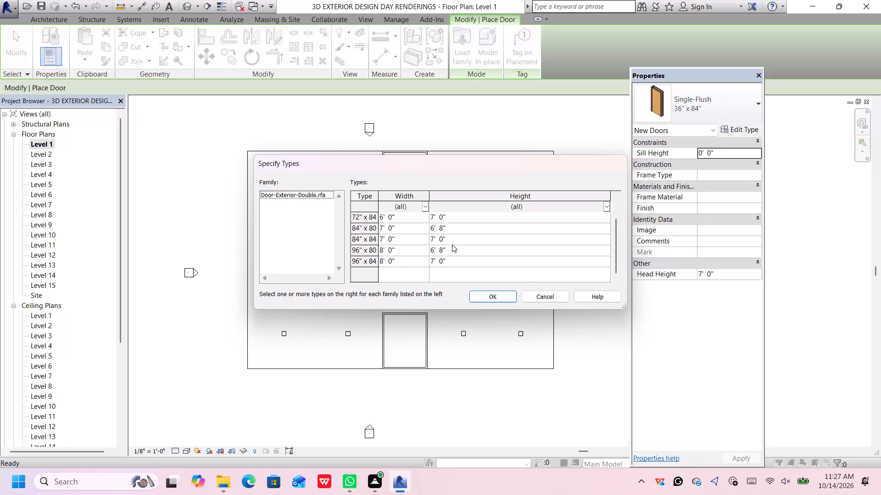
scroll(452, 244, "down", 2)
left_click(403, 264)
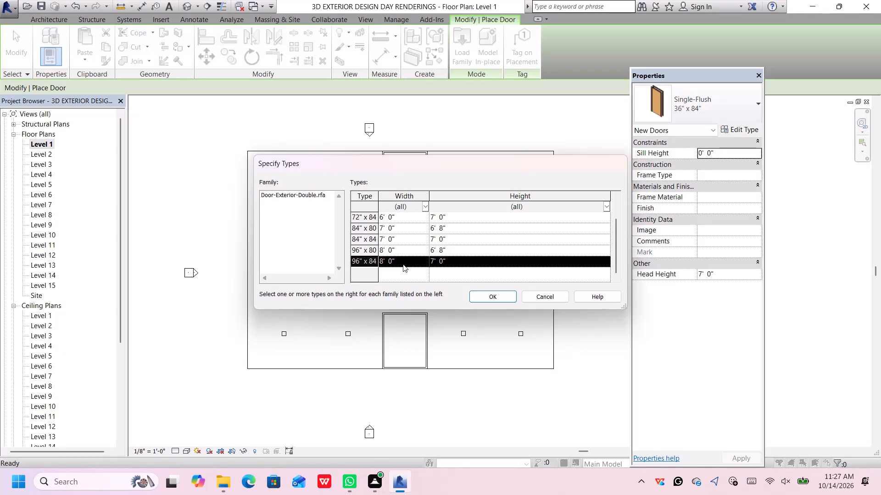
scroll(403, 264, "up", 2)
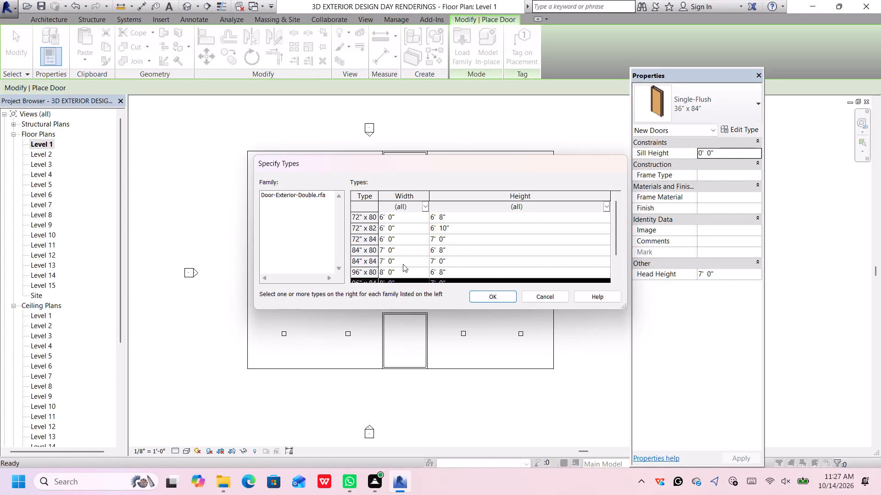
scroll(403, 264, "up", 1)
scroll(411, 247, "down", 2)
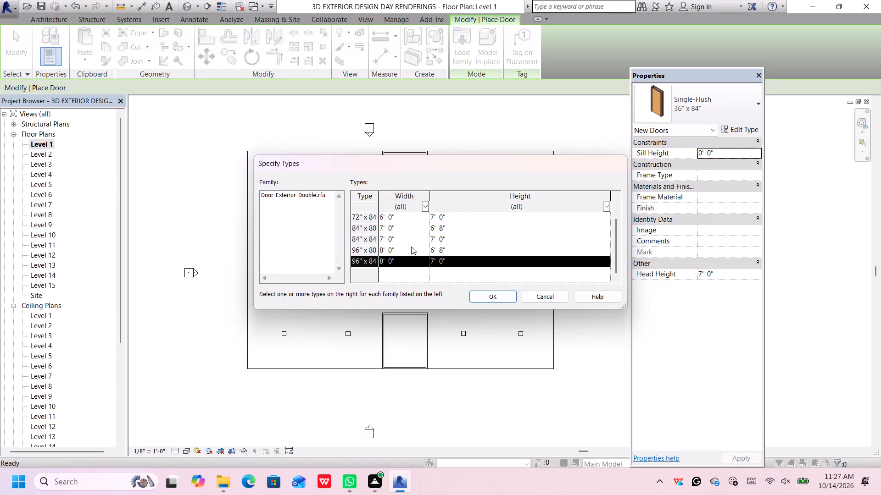
left_click(490, 297)
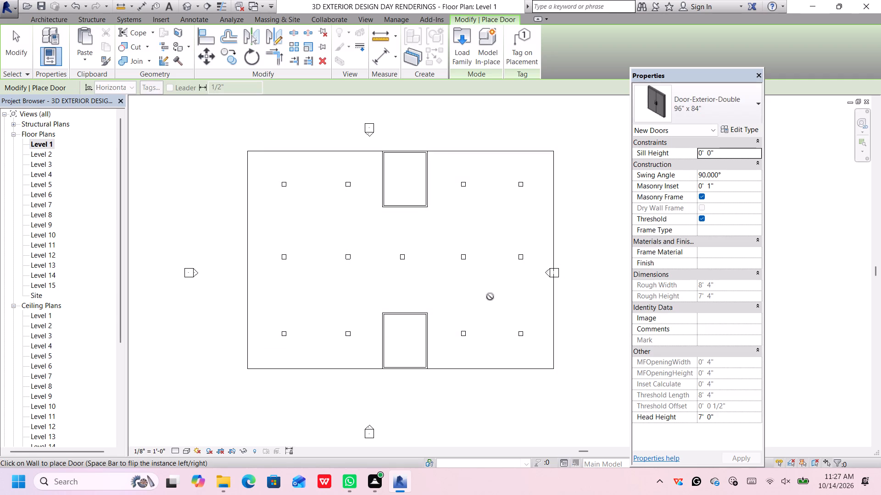
Place 96" x 84" exterior double doors centred in the inner walls of Level 1's south-middle and north-middle rooms.
left_click(408, 316)
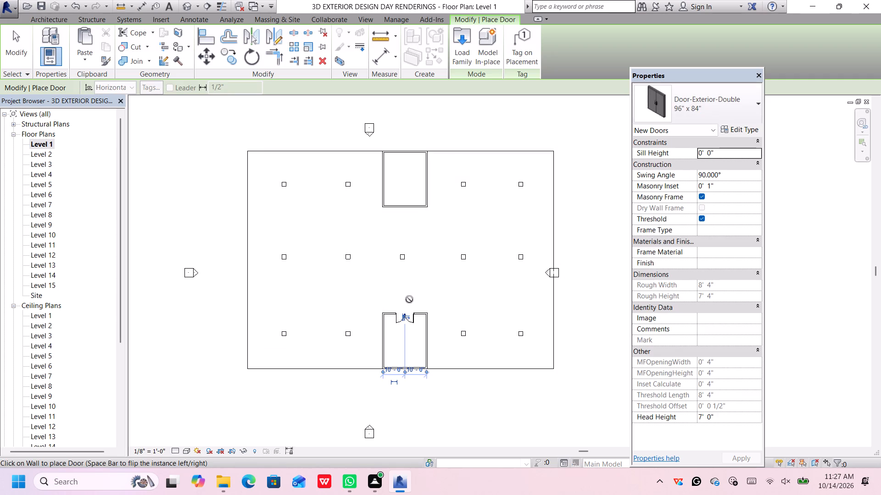
left_click(403, 209)
Open the default 3D view and apply a shaded visual style to the building model.
scroll(429, 299, "down", 5)
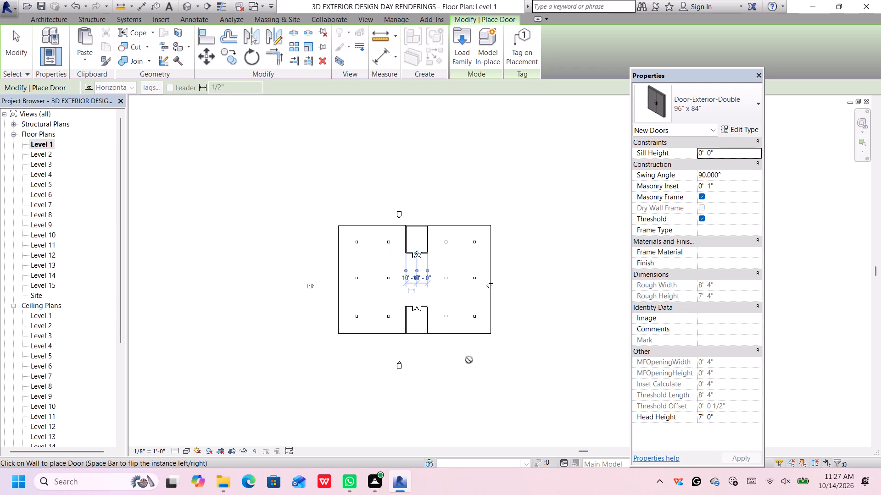
middle_click_drag(478, 375, 471, 358)
scroll(460, 349, "up", 4)
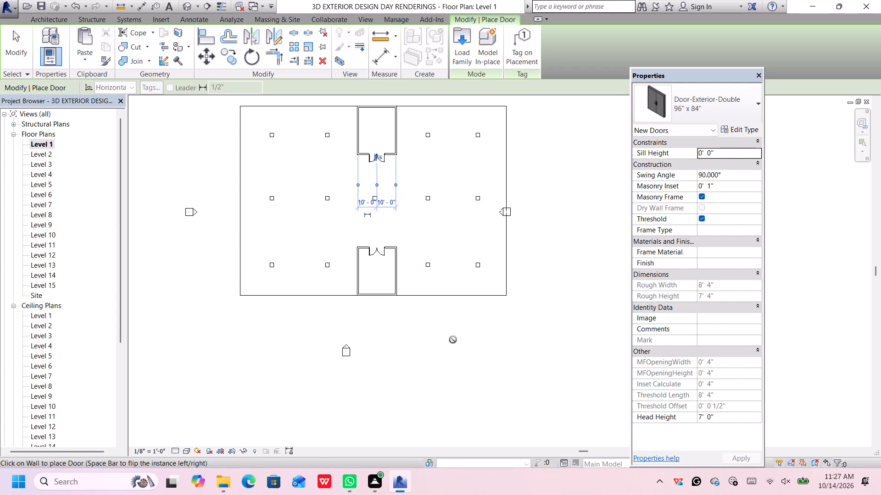
middle_click_drag(453, 340, 463, 384)
scroll(463, 386, "up", 2)
double_click(46, 154)
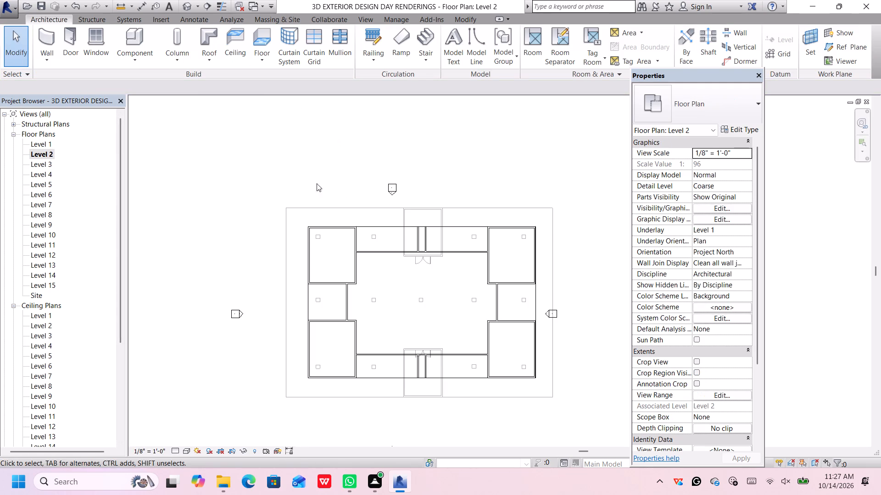
left_click(190, 3)
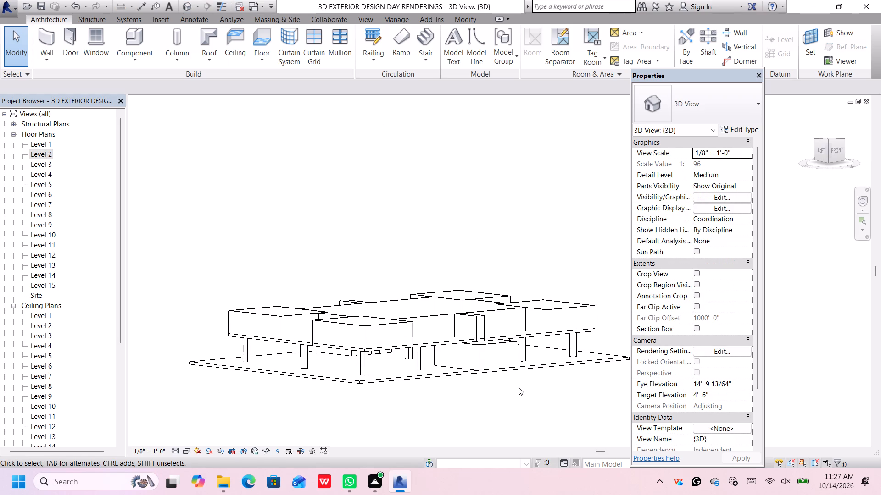
middle_click_drag(519, 388, 516, 374)
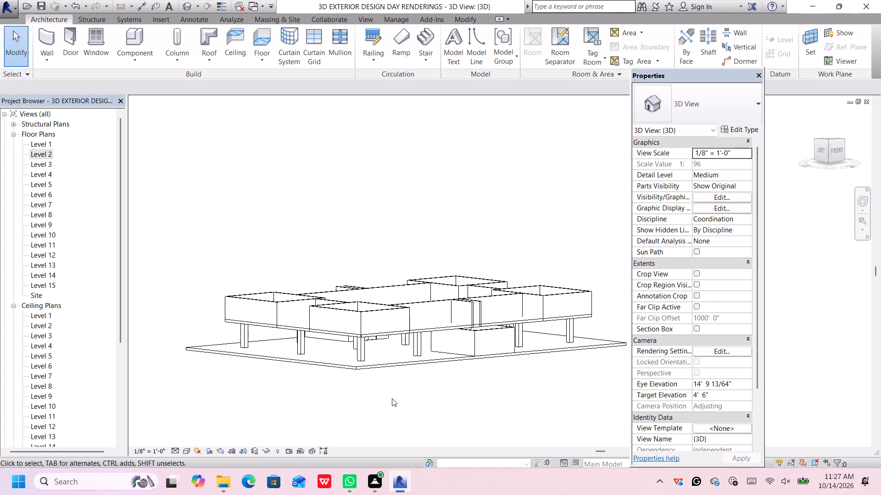
left_click(186, 454)
left_click(209, 429)
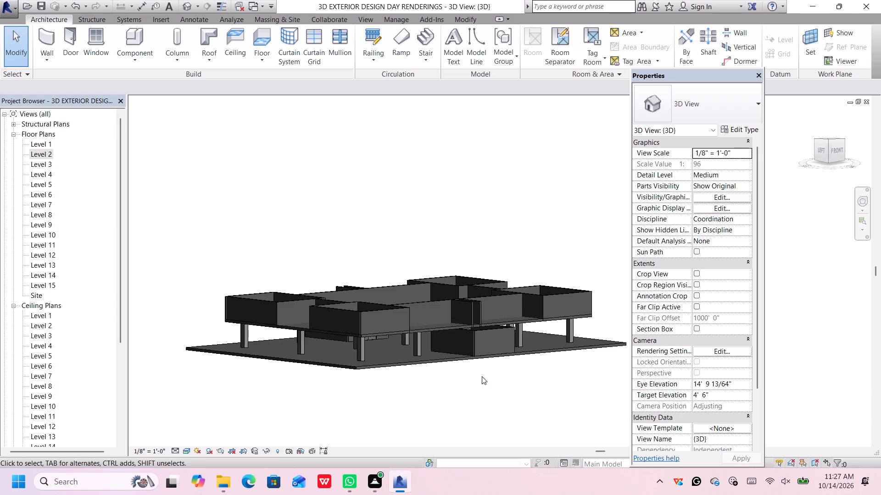
Select the ground-floor room's outer wall beside the slab edge in 3D and reopen the Level 1 floor plan.
scroll(486, 362, "up", 8)
middle_click_drag(482, 331, 486, 352)
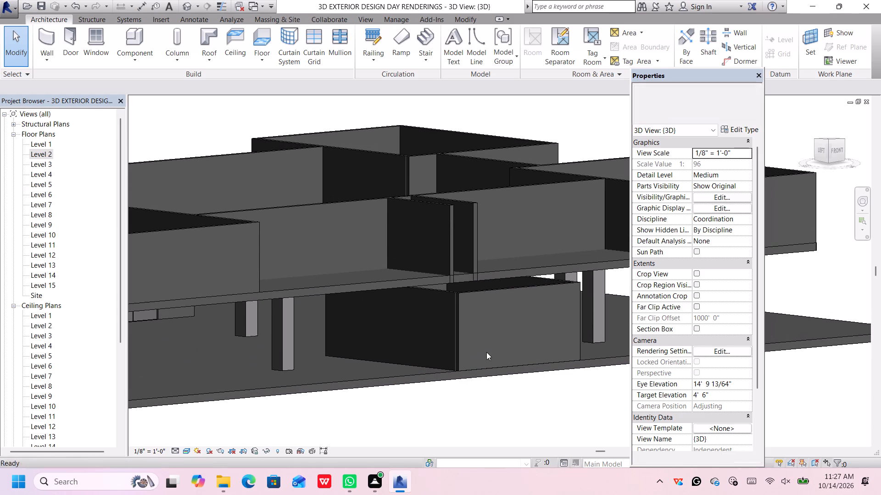
left_click(461, 323)
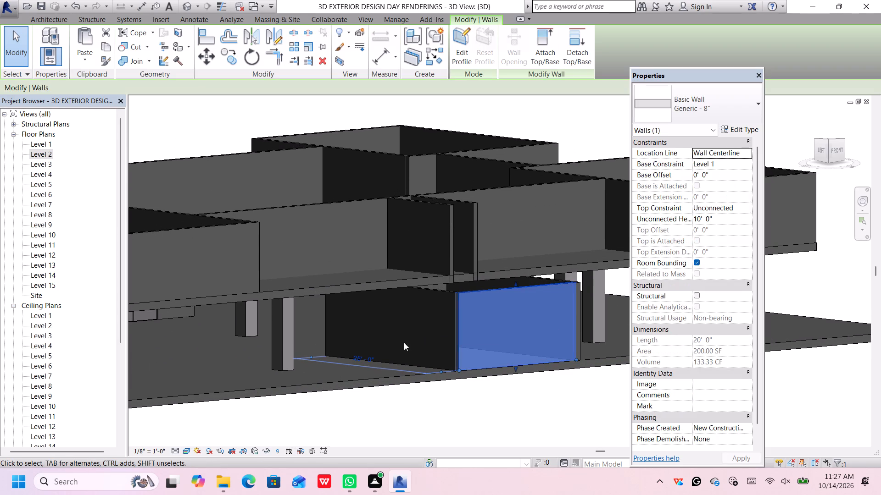
scroll(409, 334, "down", 2)
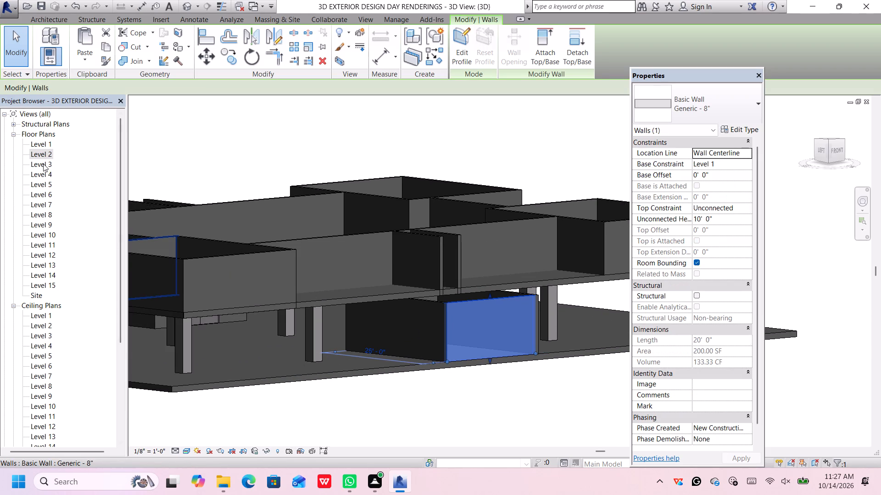
double_click(40, 143)
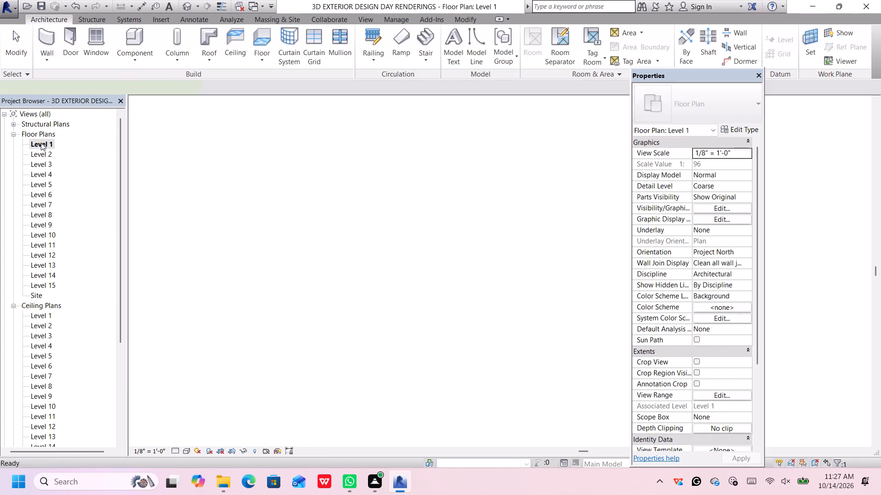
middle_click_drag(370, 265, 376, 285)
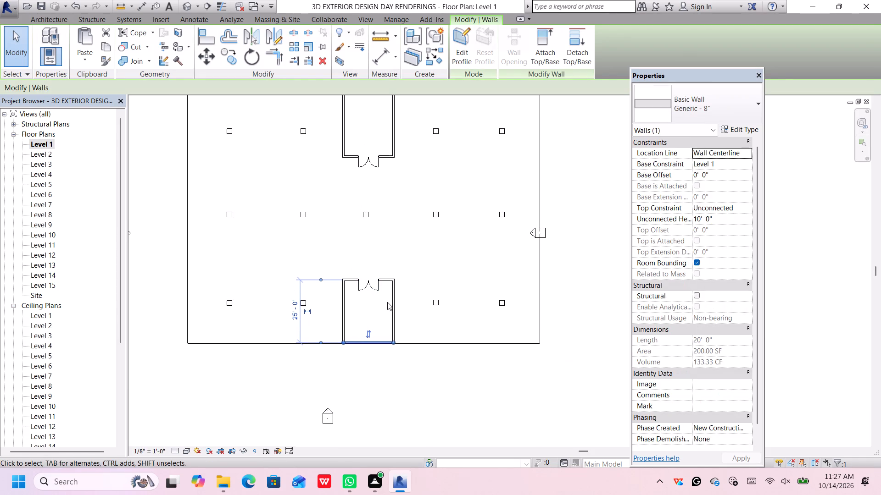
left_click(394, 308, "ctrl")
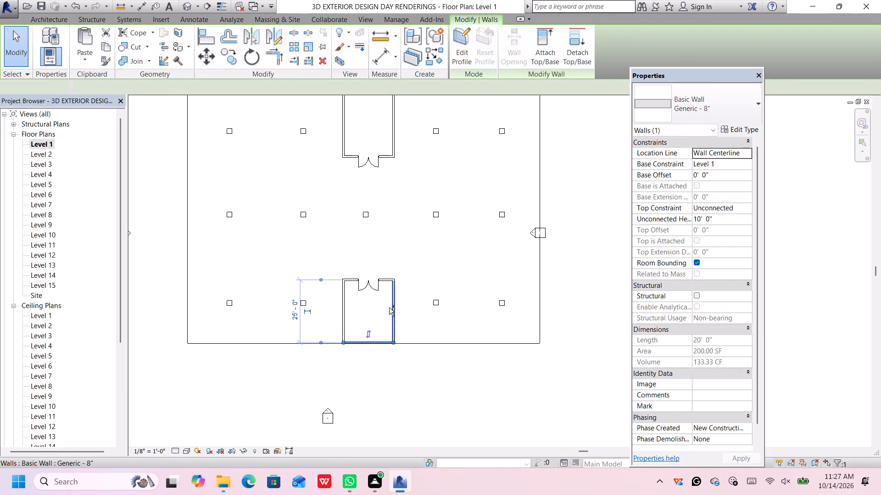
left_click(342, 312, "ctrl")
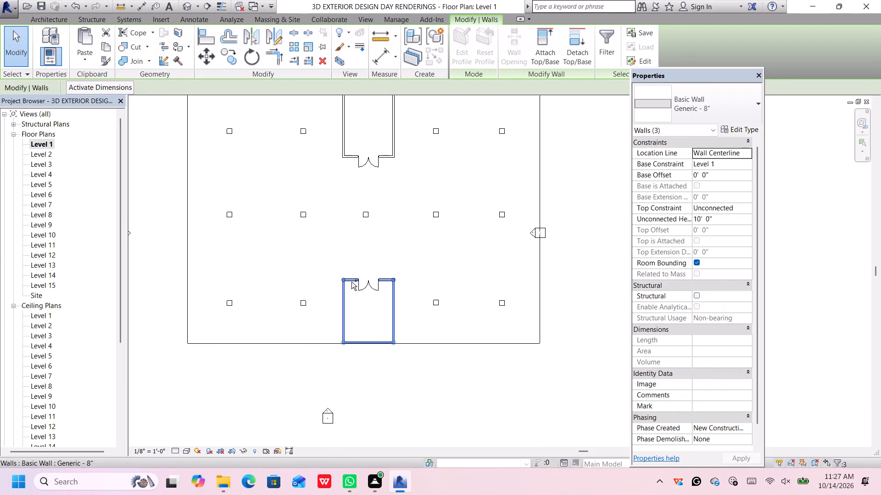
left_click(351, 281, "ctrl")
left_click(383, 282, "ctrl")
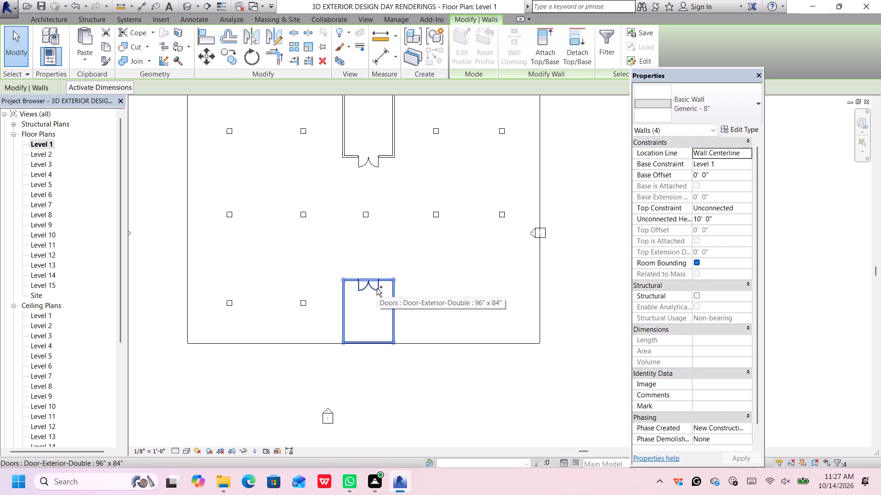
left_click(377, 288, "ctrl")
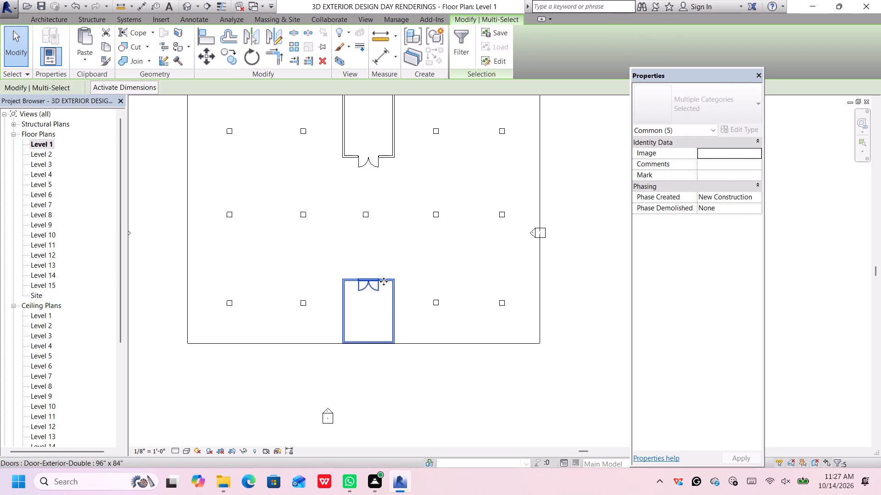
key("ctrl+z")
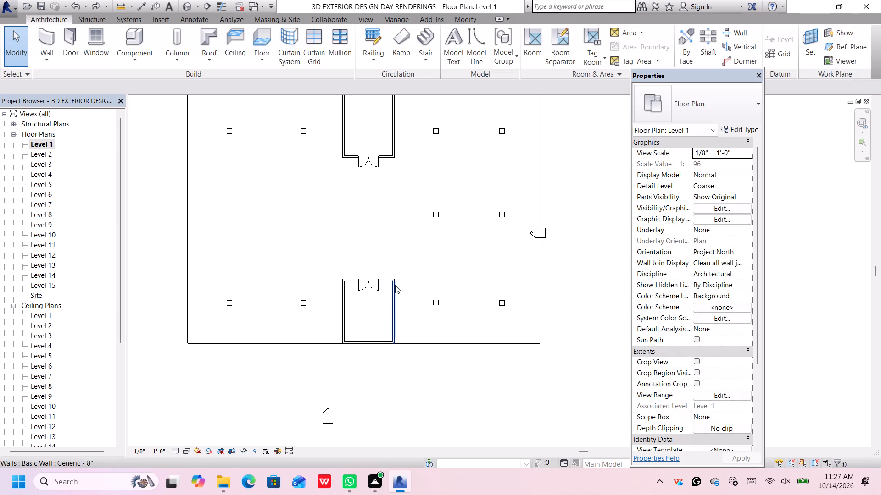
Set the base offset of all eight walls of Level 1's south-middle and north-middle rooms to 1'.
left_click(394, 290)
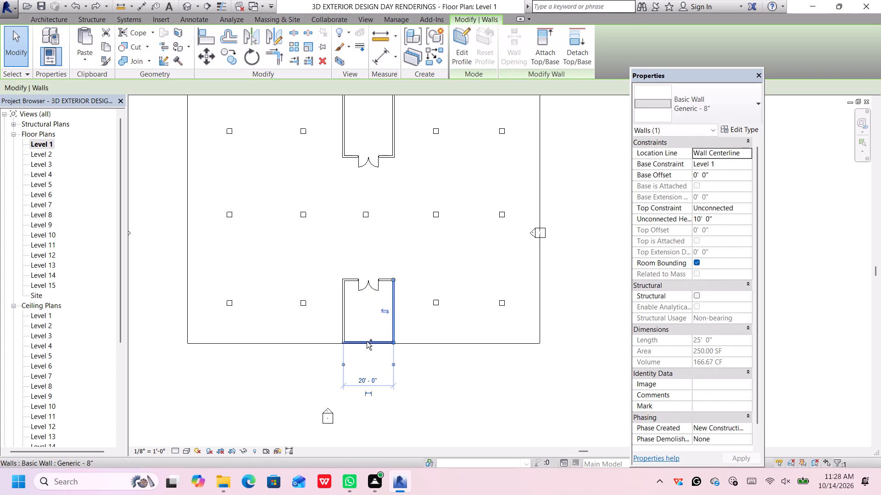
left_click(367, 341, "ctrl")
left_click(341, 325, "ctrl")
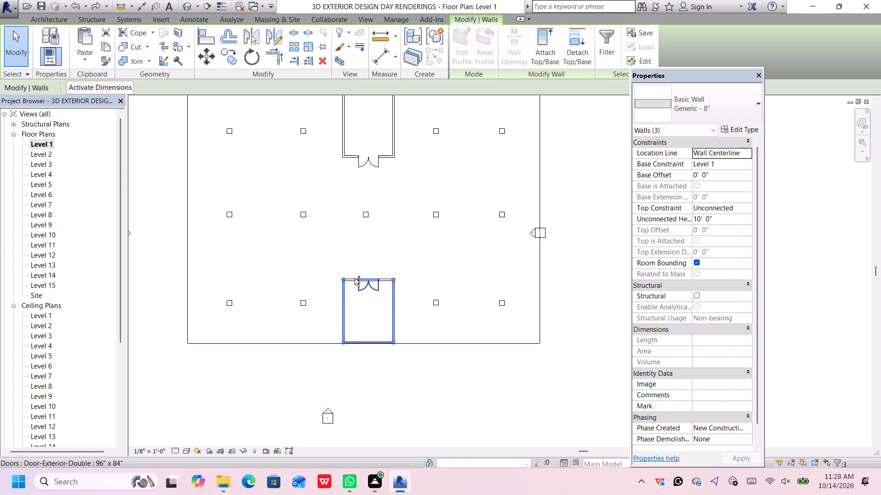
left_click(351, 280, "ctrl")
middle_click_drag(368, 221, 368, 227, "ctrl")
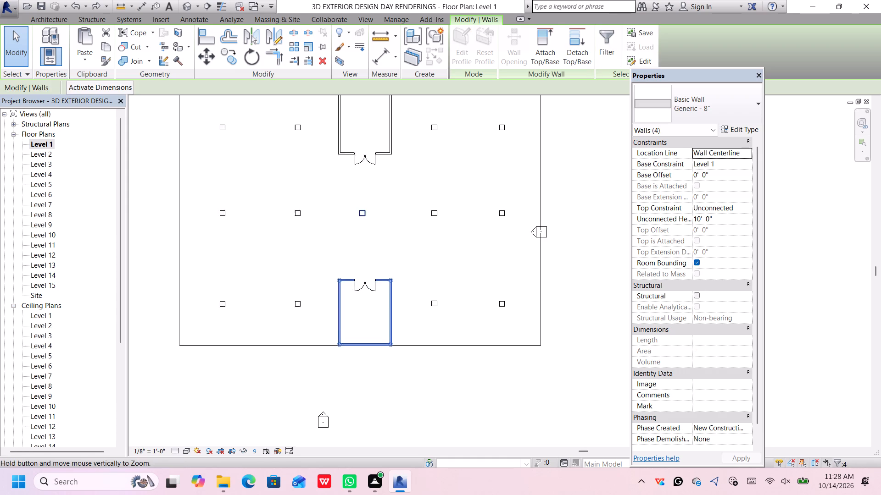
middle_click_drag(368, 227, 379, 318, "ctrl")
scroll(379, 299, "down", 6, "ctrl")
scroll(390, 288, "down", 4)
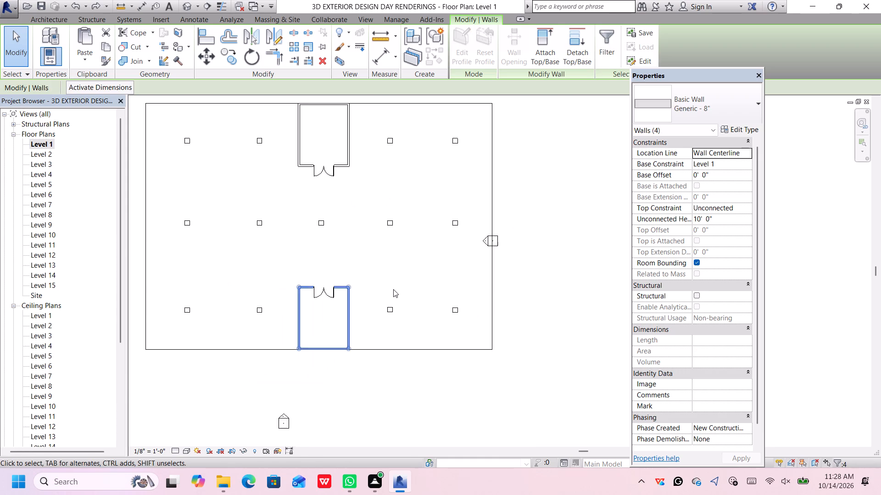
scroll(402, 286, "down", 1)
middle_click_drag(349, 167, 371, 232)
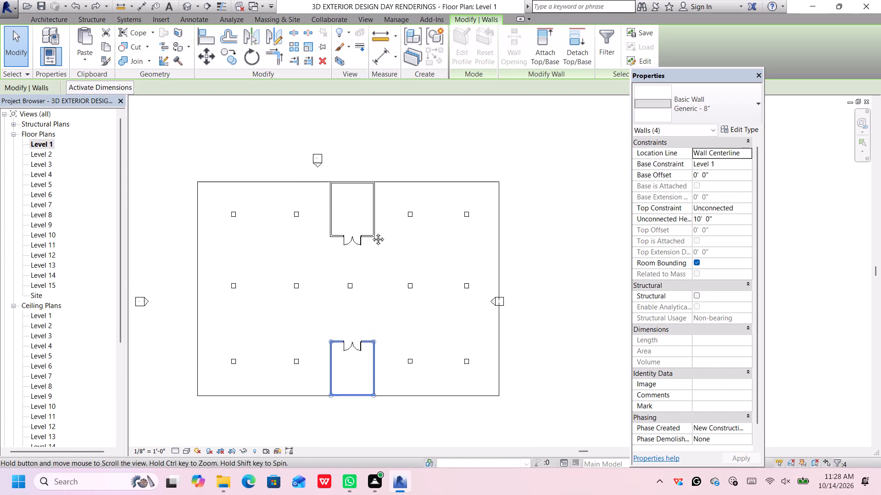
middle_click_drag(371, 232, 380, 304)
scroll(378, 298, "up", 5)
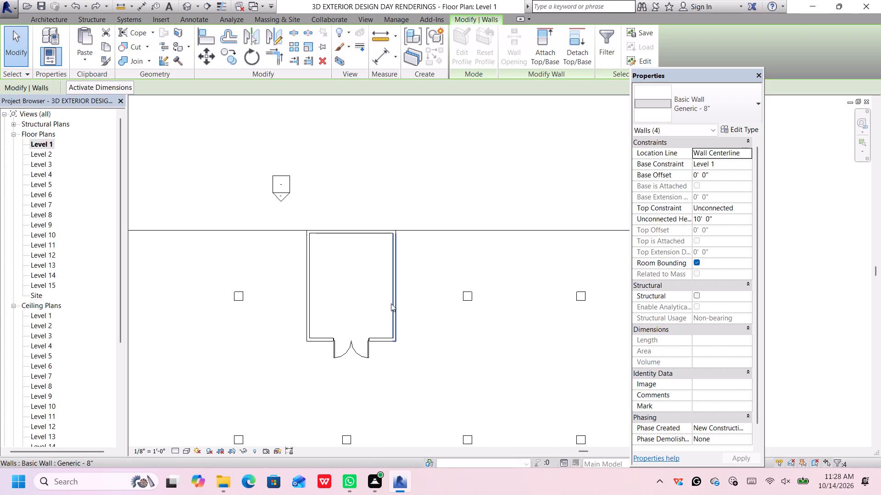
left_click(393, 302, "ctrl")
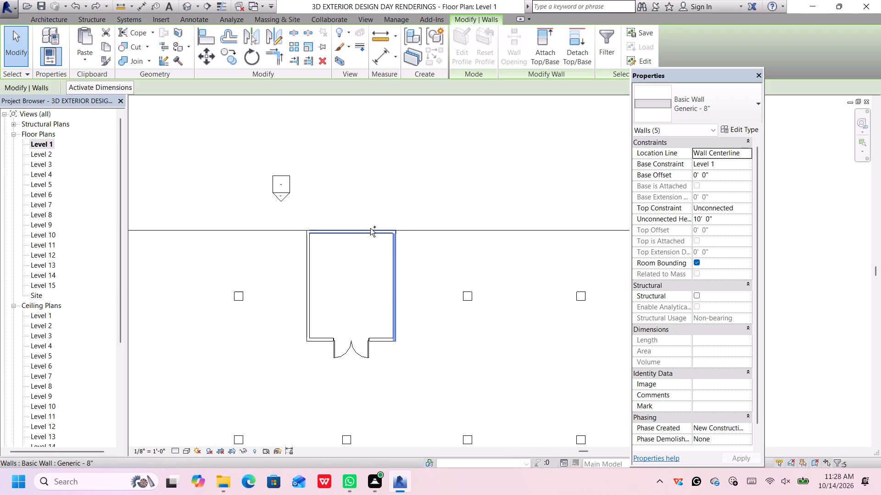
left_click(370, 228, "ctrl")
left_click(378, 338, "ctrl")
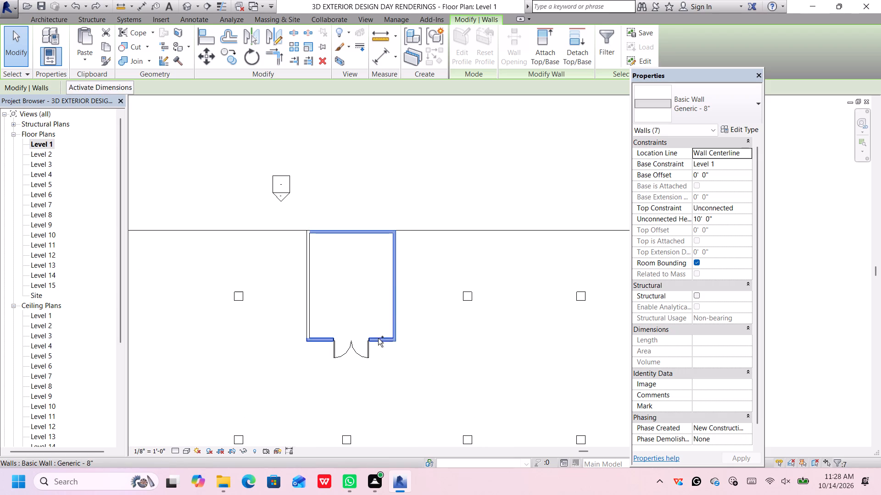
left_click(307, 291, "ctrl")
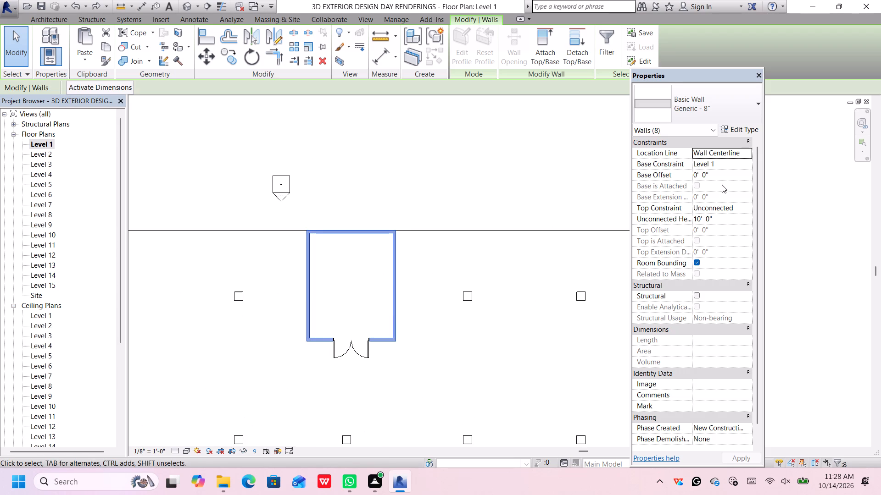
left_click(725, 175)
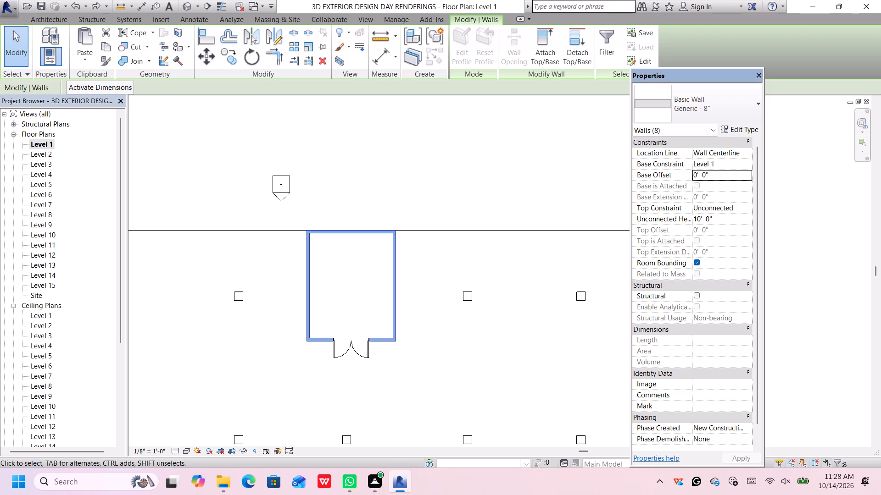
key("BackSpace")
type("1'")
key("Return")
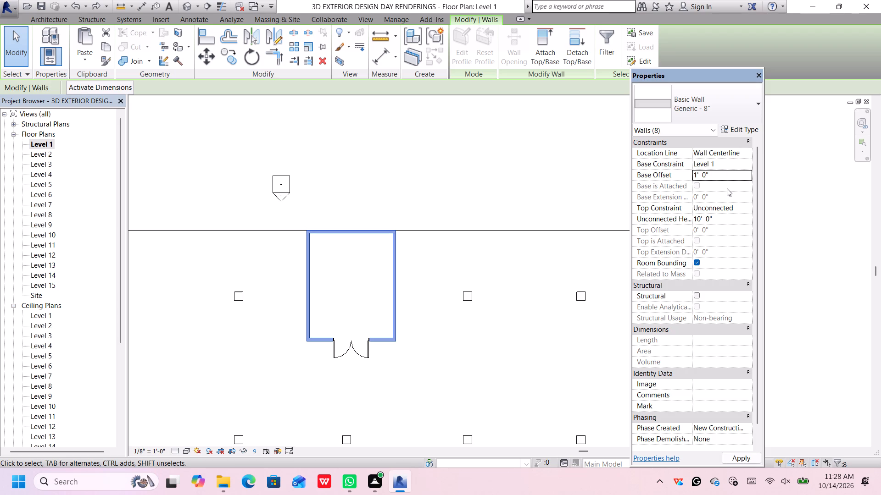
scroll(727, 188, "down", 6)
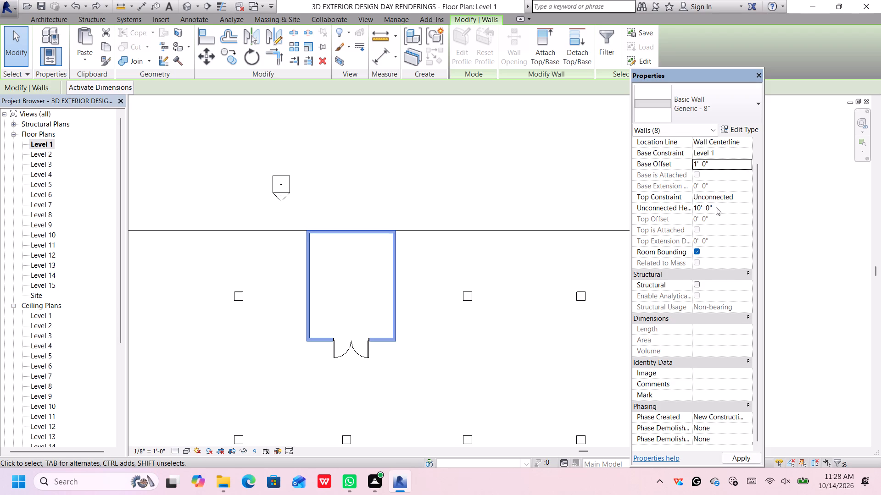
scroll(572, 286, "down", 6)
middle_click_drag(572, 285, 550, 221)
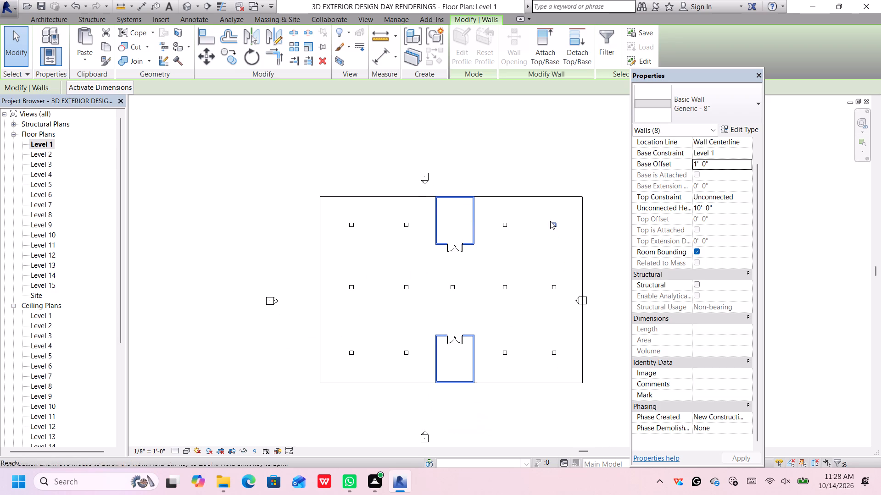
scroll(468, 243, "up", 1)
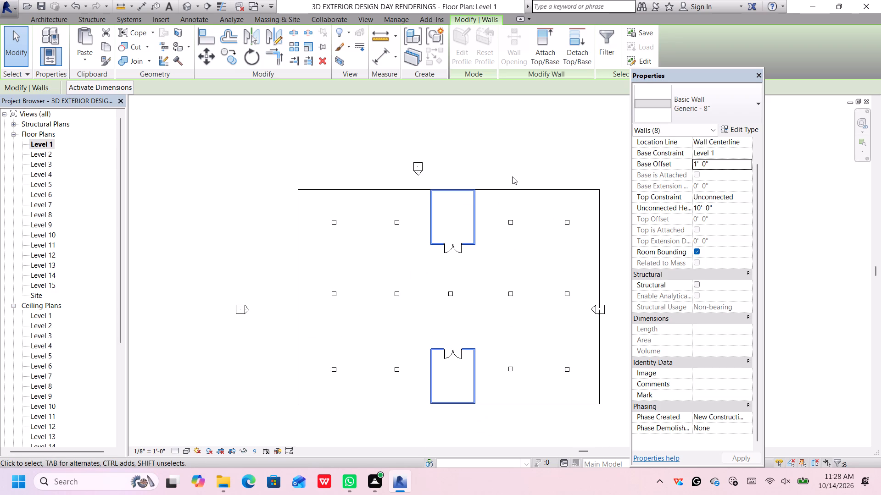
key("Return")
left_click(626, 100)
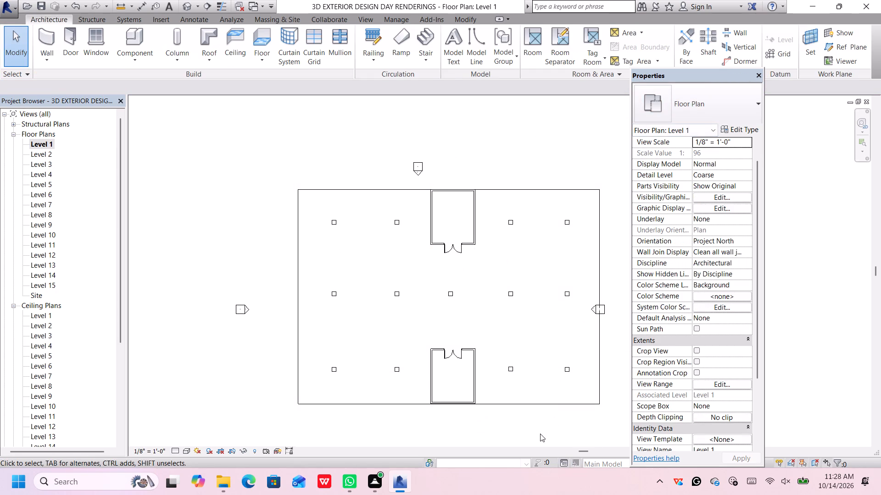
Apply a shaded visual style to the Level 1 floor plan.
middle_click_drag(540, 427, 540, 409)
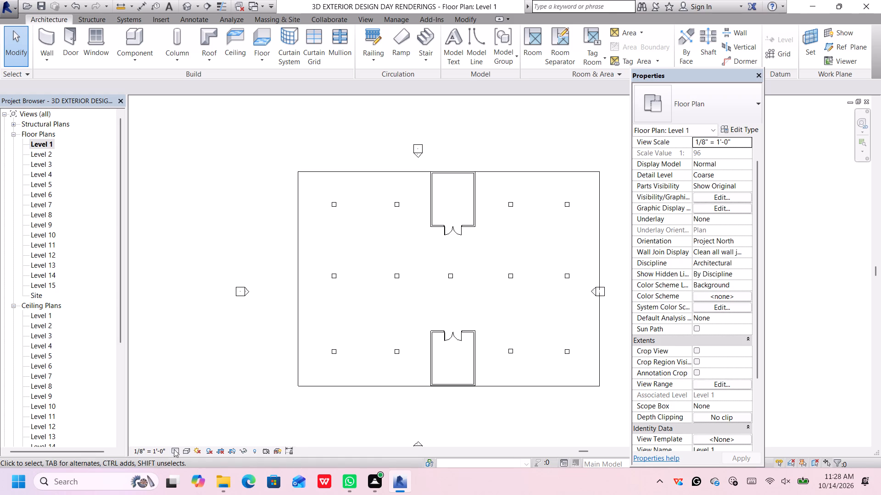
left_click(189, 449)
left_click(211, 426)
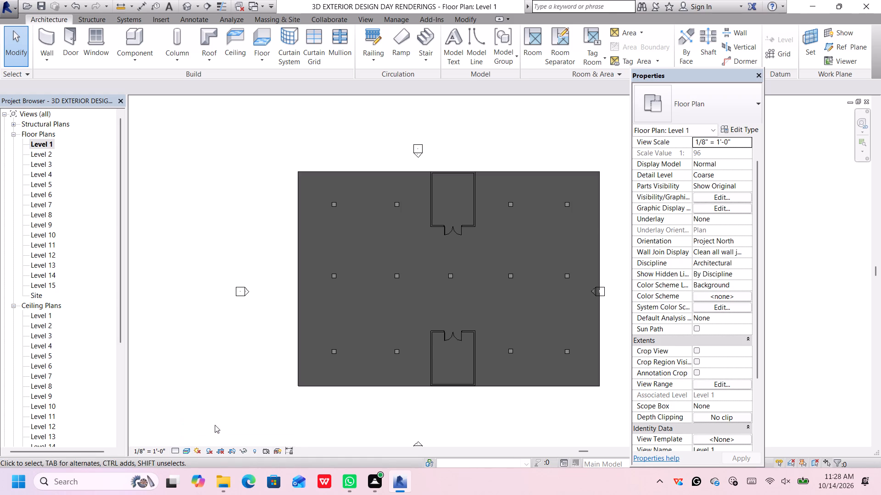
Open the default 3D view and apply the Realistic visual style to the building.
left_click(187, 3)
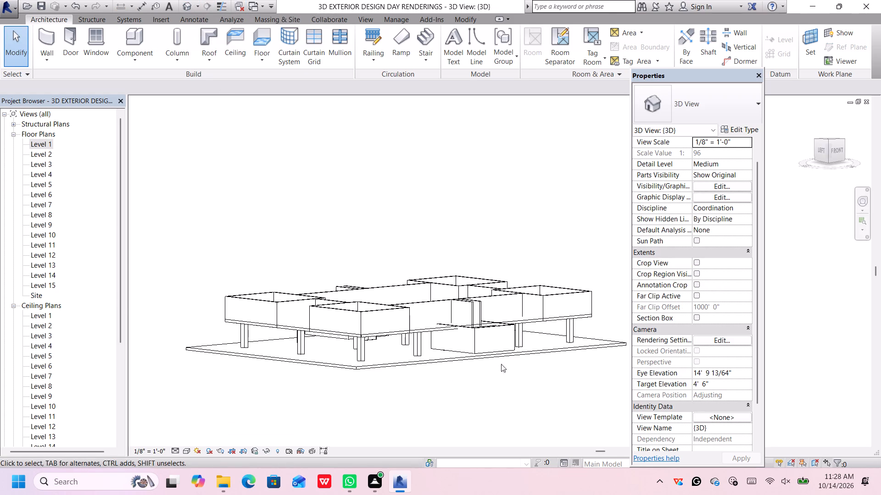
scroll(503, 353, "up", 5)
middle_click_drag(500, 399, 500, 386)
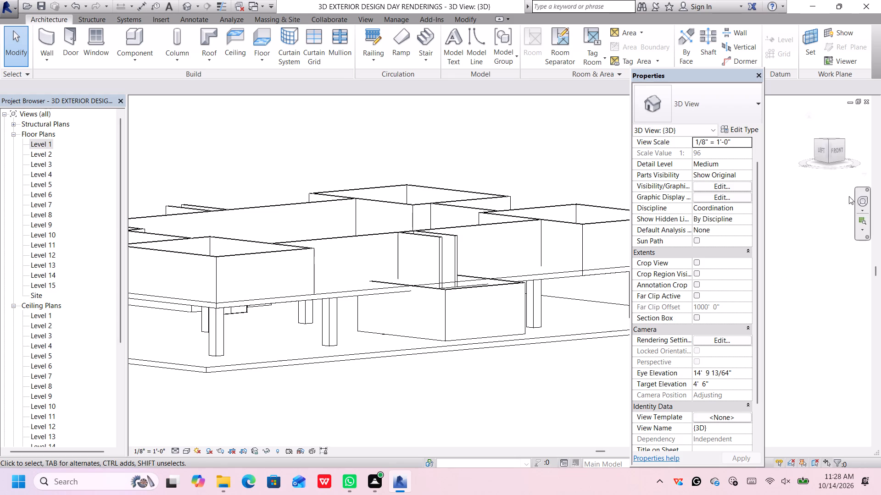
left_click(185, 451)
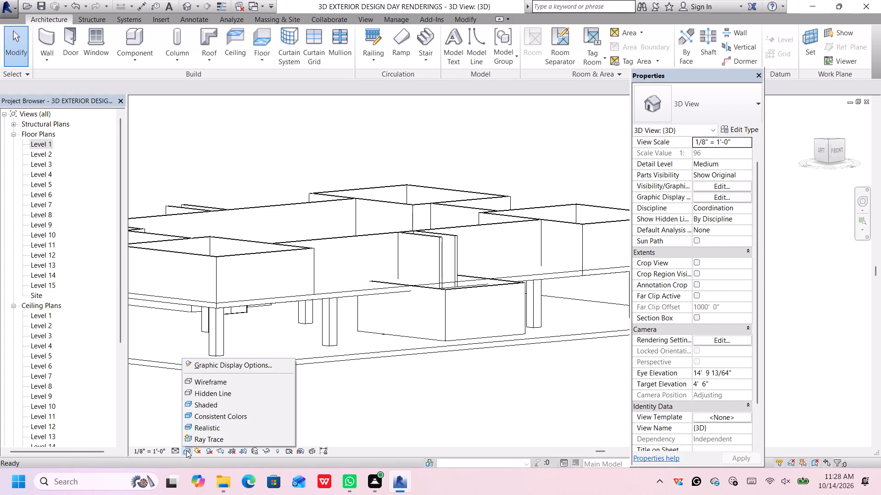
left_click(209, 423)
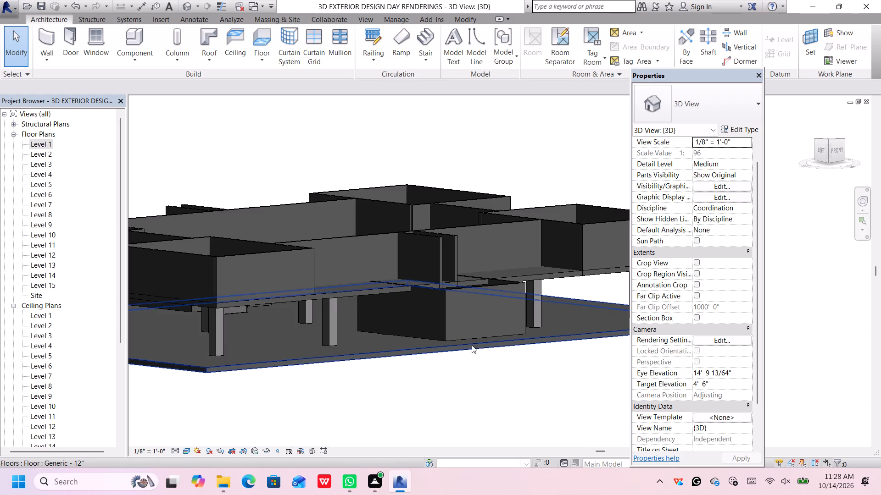
Examine the ground-floor middle rooms in 3D, checking how their walls meet the ground slab and upper floor.
scroll(536, 282, "up", 6)
scroll(485, 299, "down", 3)
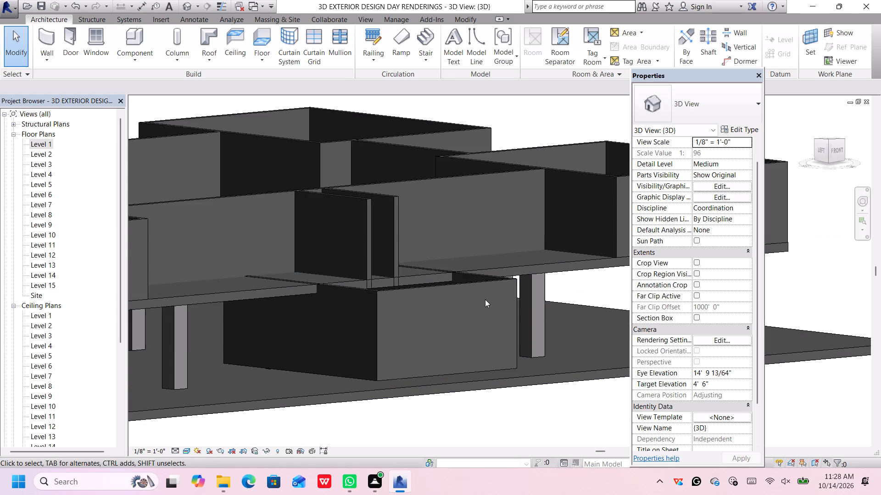
scroll(474, 315, "down", 7)
middle_click_drag(454, 370, 465, 381)
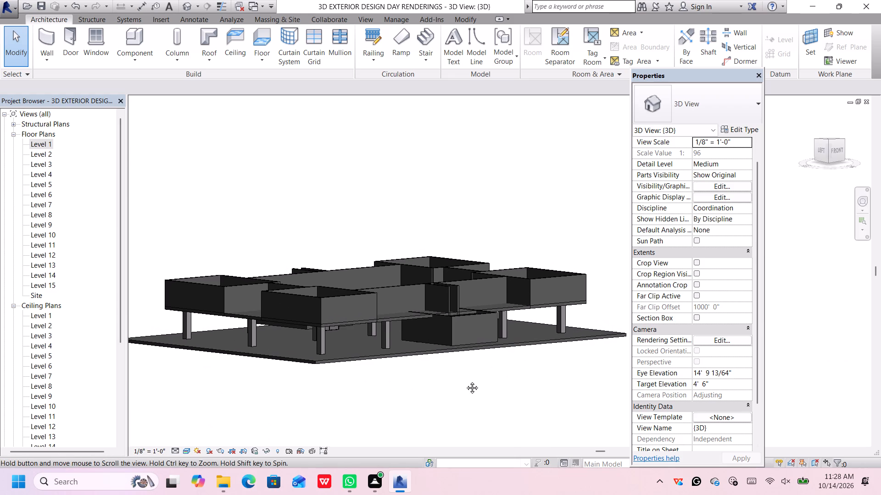
middle_click_drag(465, 381, 566, 418)
scroll(576, 421, "down", 1, "shift")
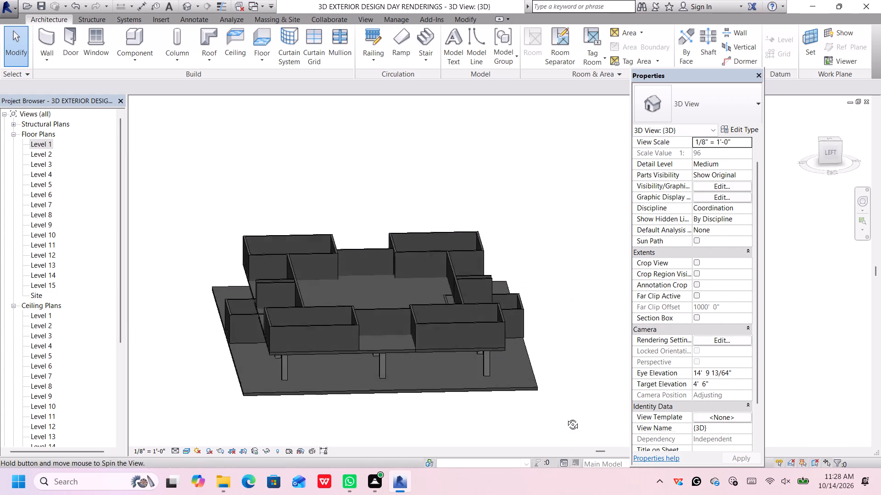
middle_click_drag(566, 418, 529, 443)
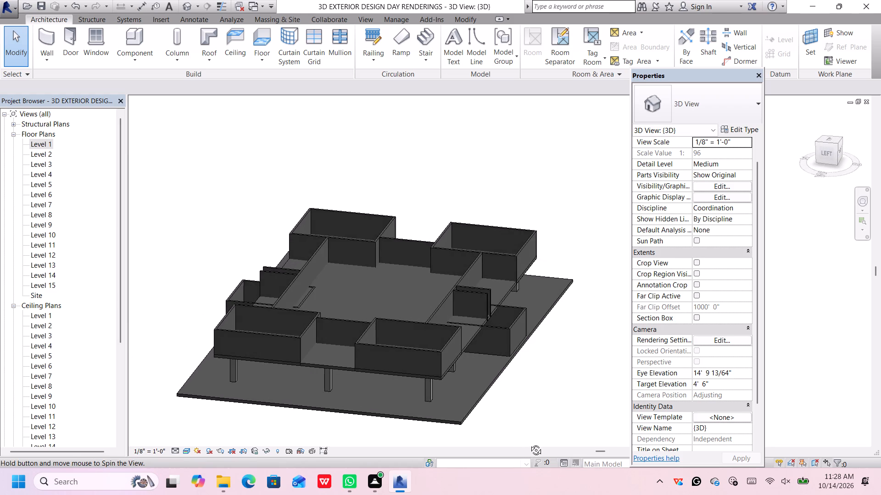
middle_click_drag(529, 443, 496, 346)
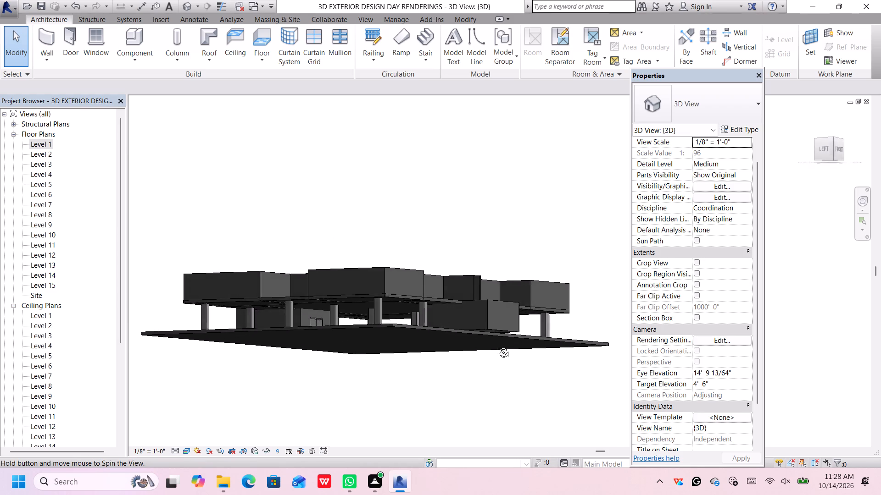
middle_click_drag(496, 346, 494, 358)
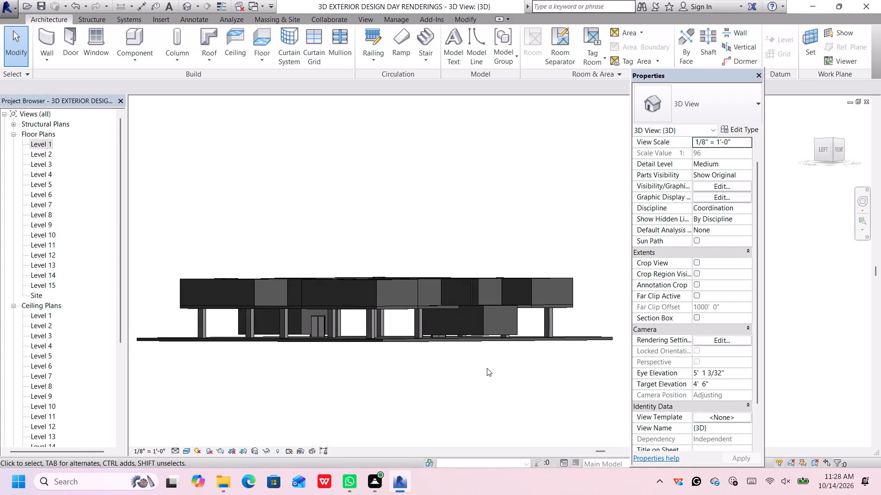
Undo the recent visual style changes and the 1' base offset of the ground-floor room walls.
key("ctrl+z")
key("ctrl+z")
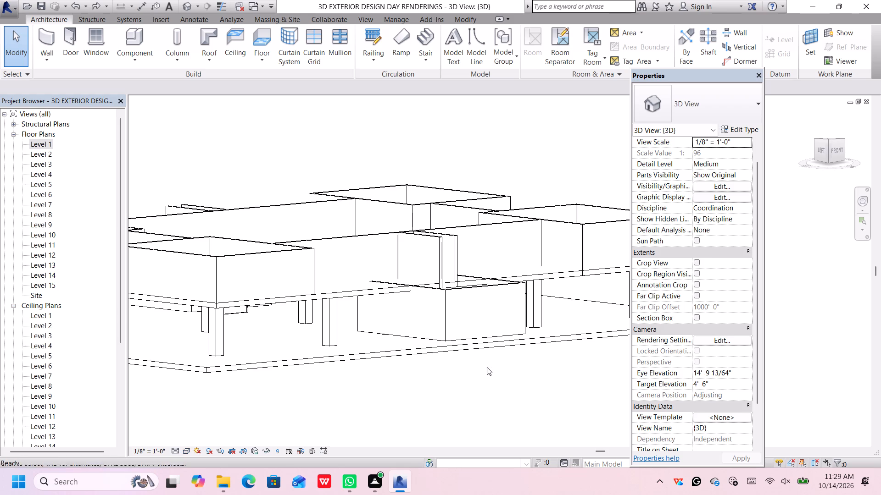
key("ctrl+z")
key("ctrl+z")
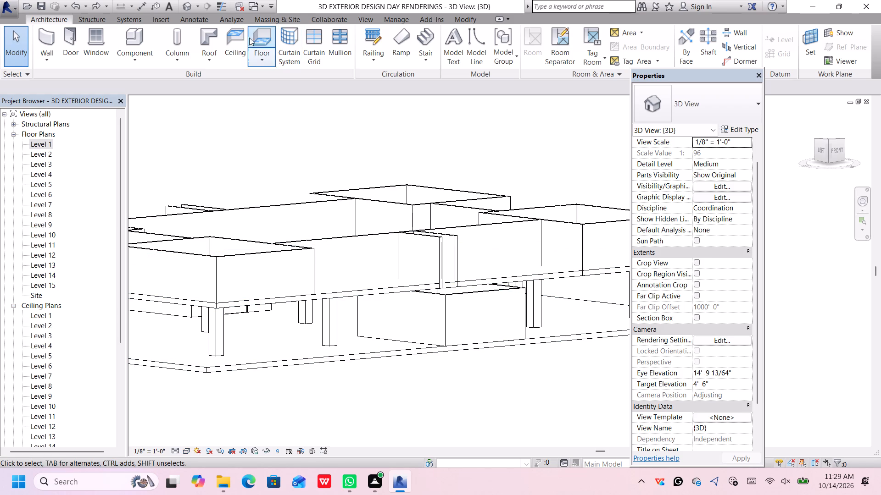
Apply the Realistic visual style to the 3D view.
left_click(184, 450)
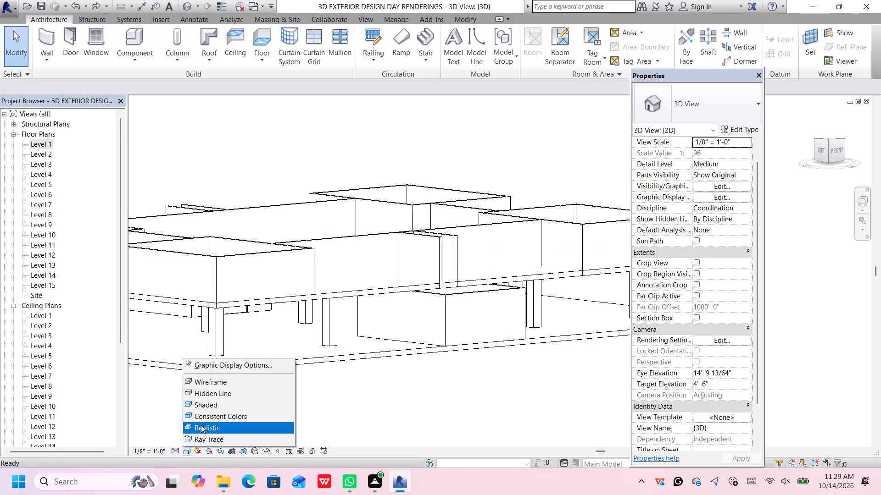
left_click(202, 425)
Move the ground-floor room's outer wall beside the slab edge inward by setting its distance from the opposite wall to 15'.
scroll(424, 350, "down", 4)
scroll(429, 364, "up", 1)
middle_click_drag(431, 367, 438, 368)
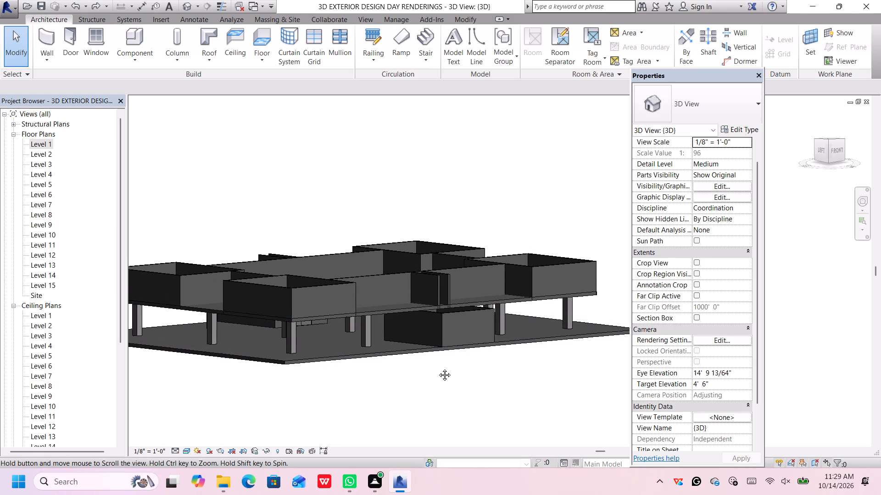
middle_click_drag(438, 368, 470, 395)
middle_click(469, 397)
scroll(471, 374, "up", 2)
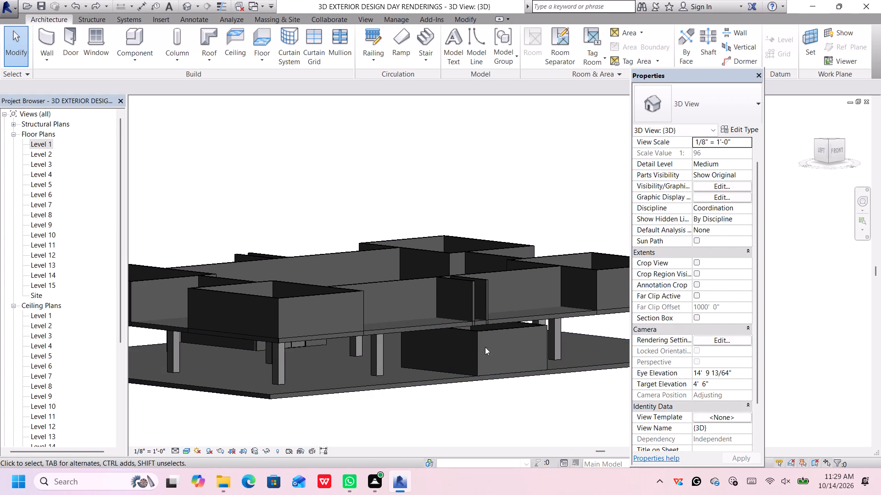
left_click(483, 332)
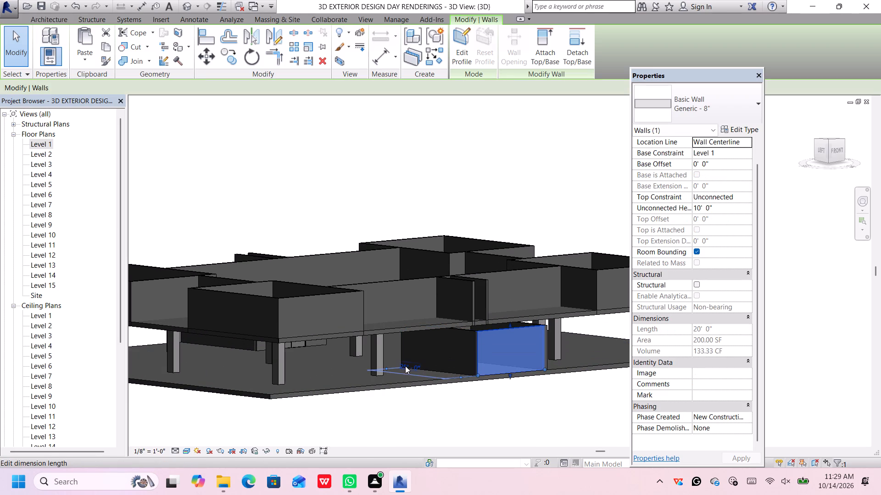
left_click(405, 366)
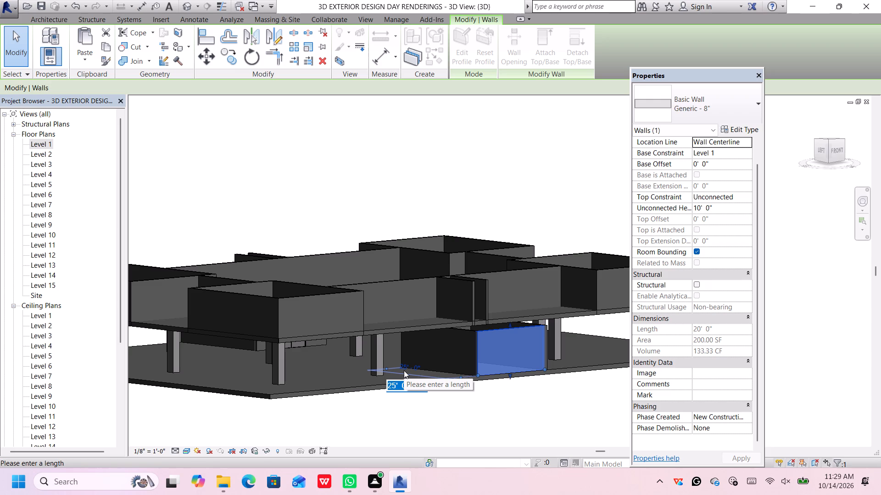
key("1")
type("5'")
key("Return")
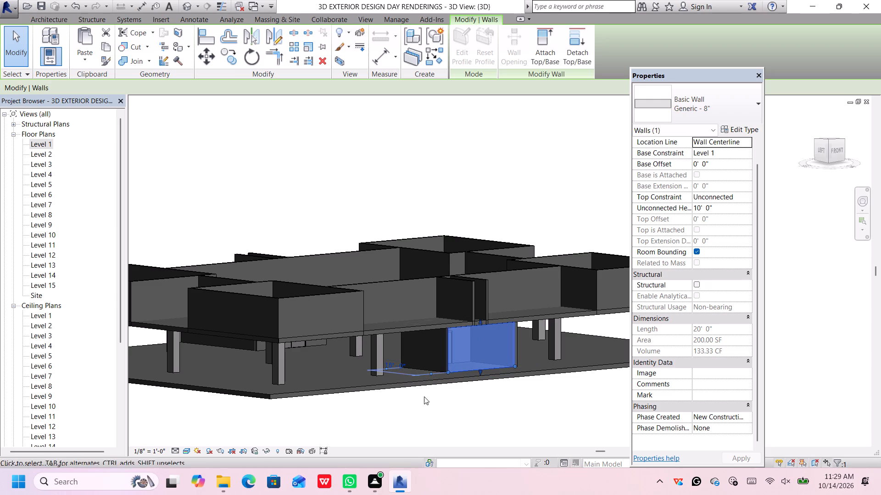
Examine the front ground-floor middle room beneath the upper floor in 3D from the building's front side.
scroll(475, 341, "up", 11)
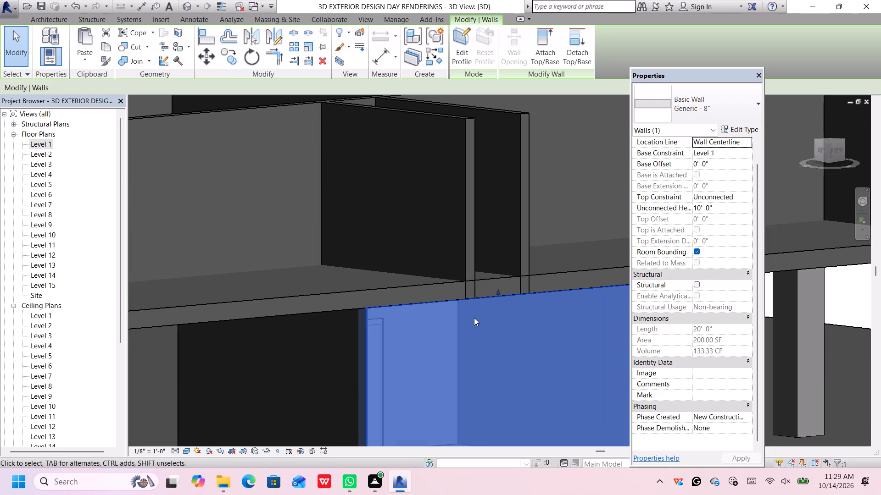
scroll(474, 318, "down", 11)
left_click(492, 400)
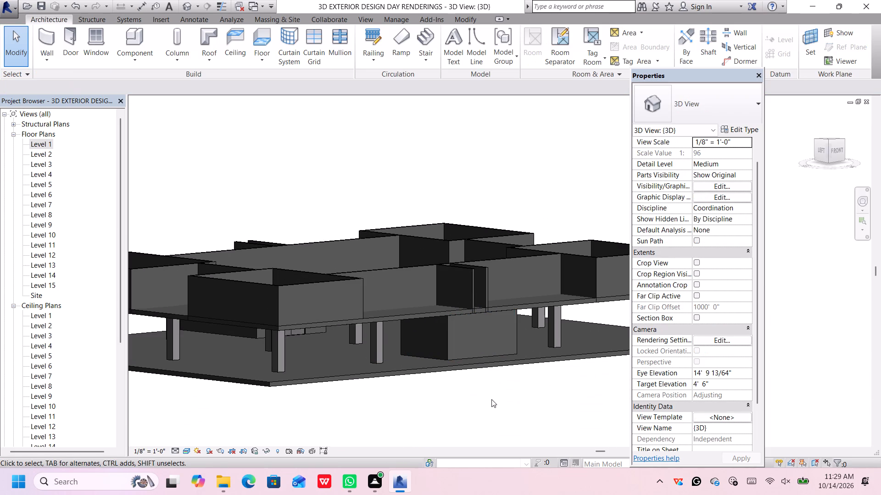
scroll(468, 351, "down", 3)
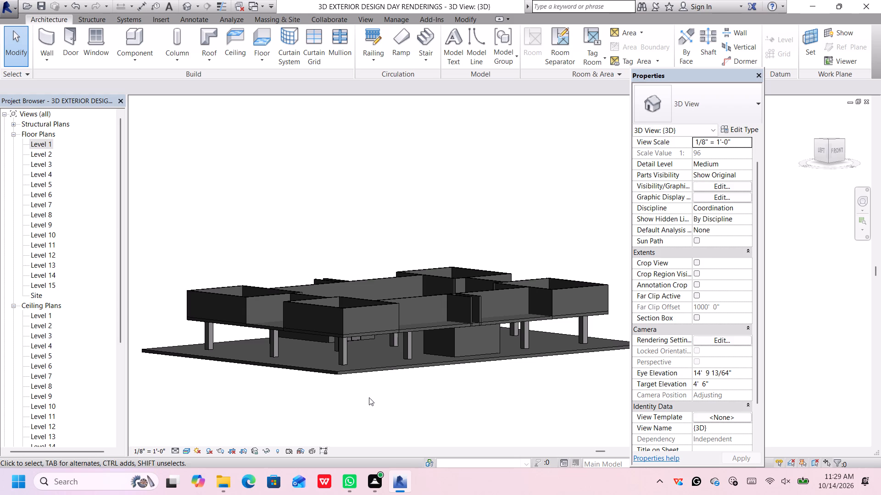
middle_click_drag(368, 396, 327, 396, "shift")
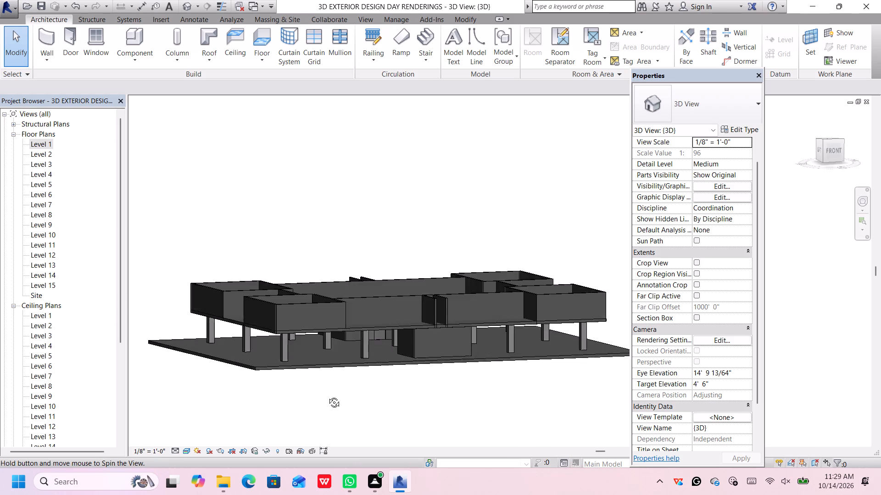
middle_click_drag(327, 396, 308, 396, "shift")
middle_click(308, 396, "shift")
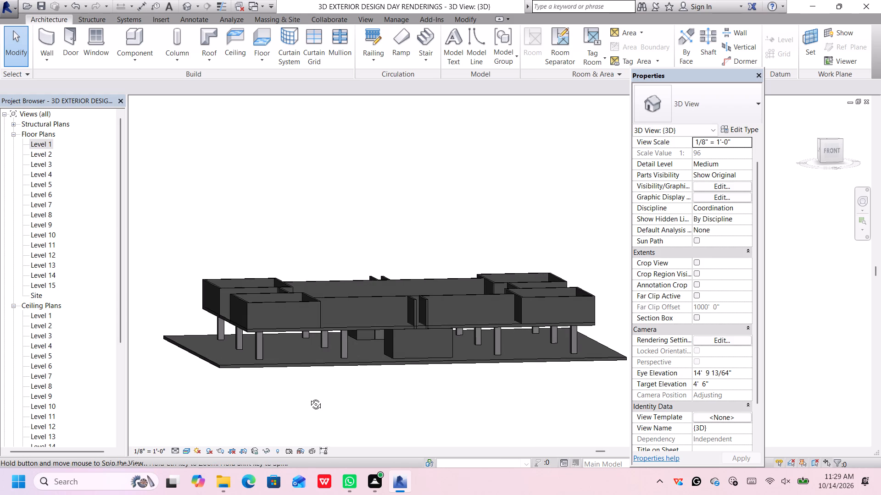
scroll(374, 342, "up", 4)
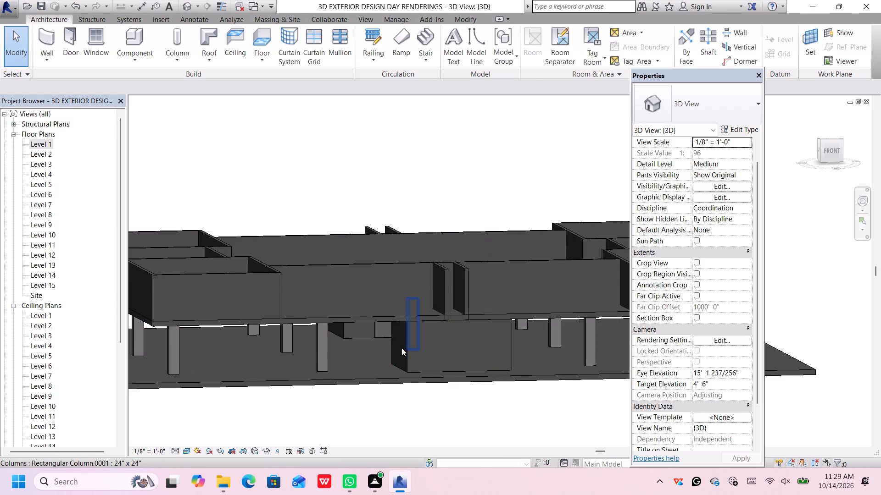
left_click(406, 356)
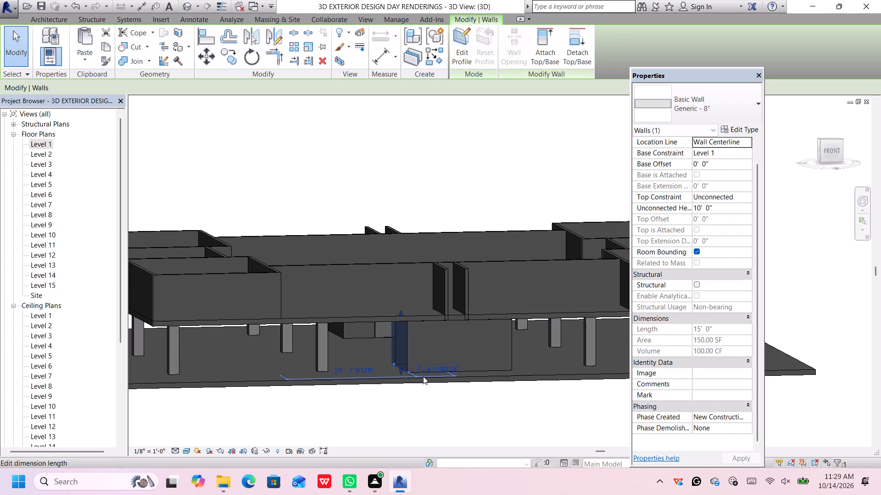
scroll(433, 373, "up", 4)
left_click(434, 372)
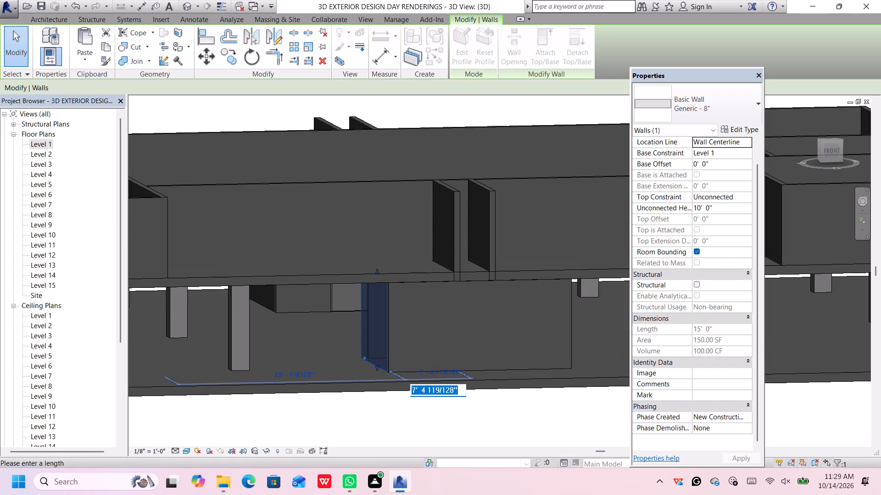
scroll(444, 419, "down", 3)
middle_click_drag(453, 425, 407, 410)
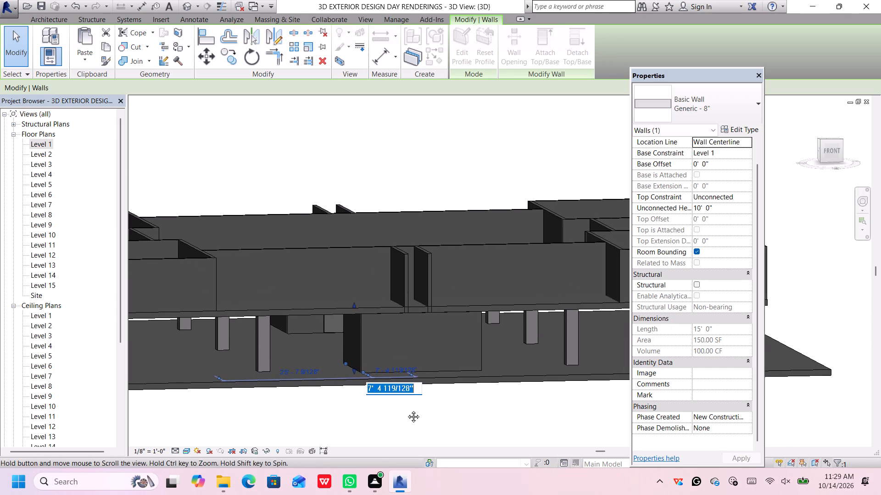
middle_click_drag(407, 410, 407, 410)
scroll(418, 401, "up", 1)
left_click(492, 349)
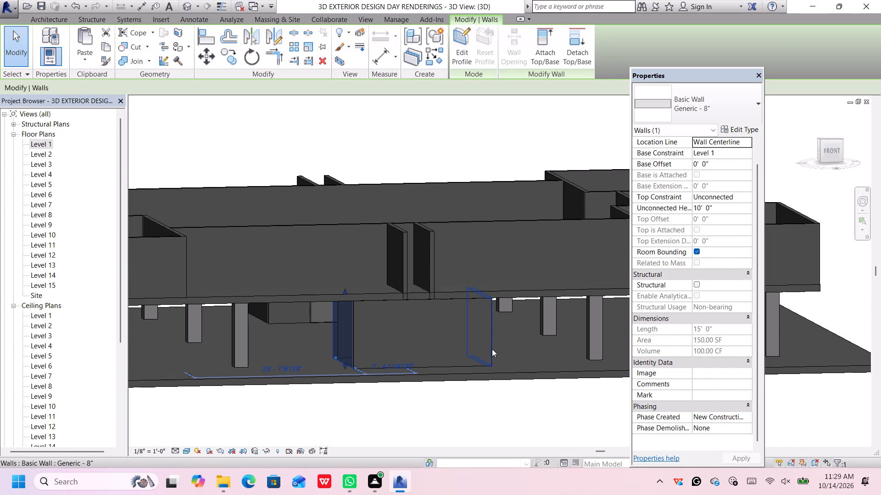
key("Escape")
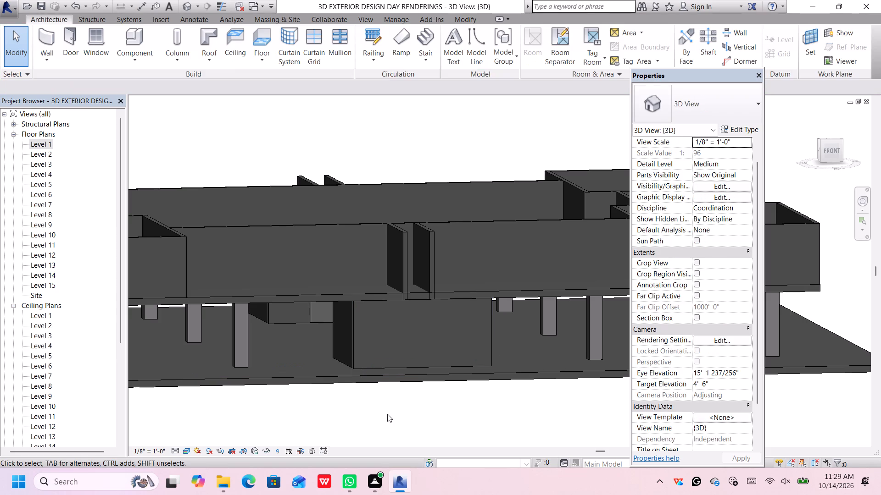
Move the front ground-floor room's right-hand side wall, seen from the front, inward by setting its shorter offset distance to 4'.
left_click(423, 363)
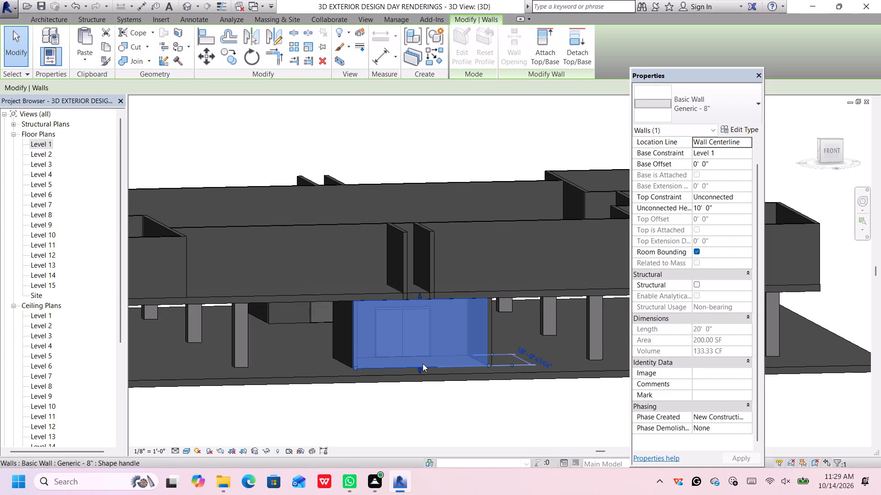
middle_click_drag(482, 367, 475, 369)
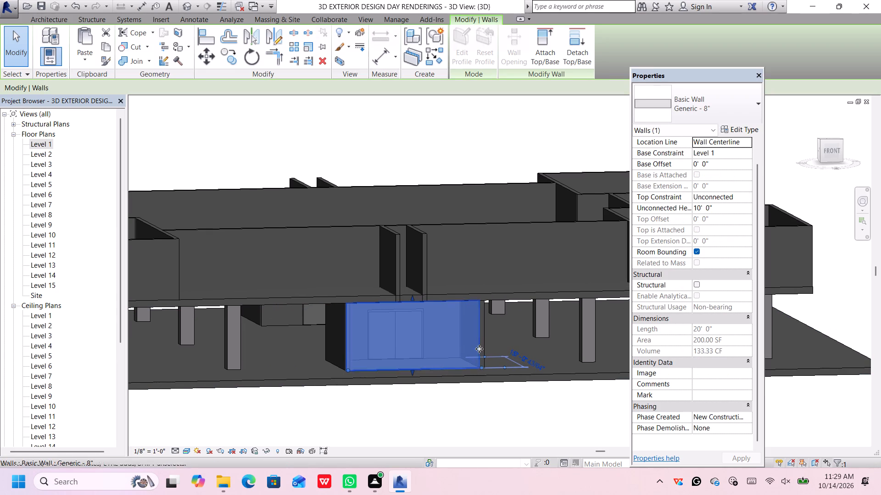
left_click(484, 341)
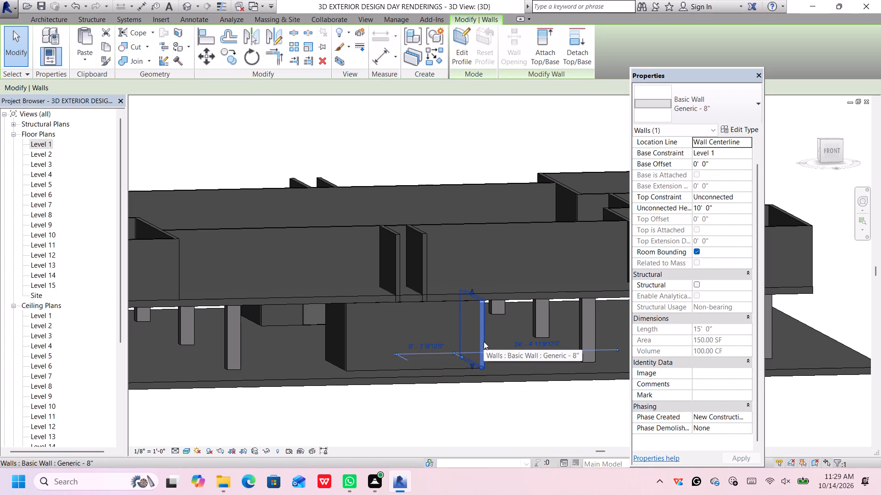
left_click(429, 345)
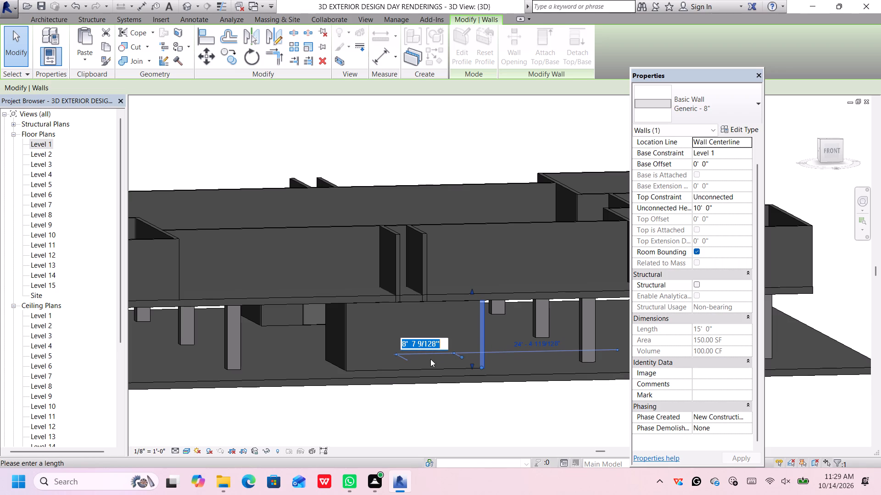
key("4")
key("apostrophe")
key("Return")
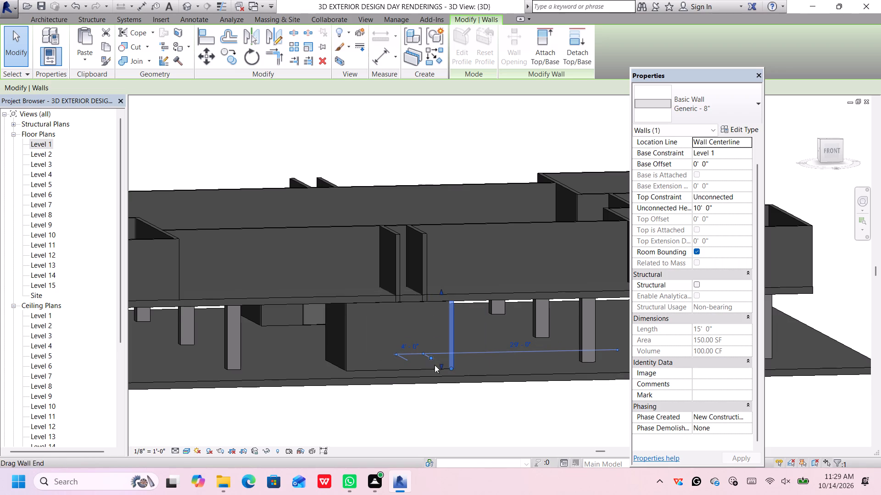
Move the front ground-floor room's left-hand side wall, seen from the front, inward by setting its shorter offset distance to 3'.
left_click(343, 345)
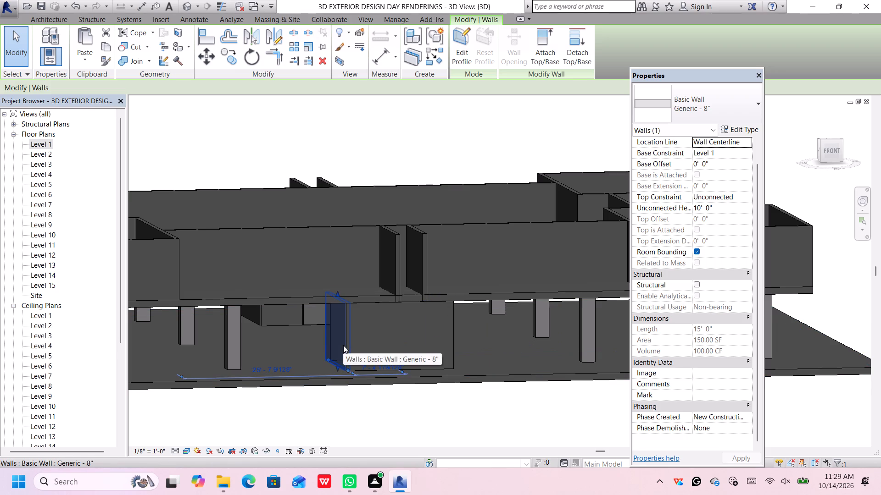
left_click(366, 369)
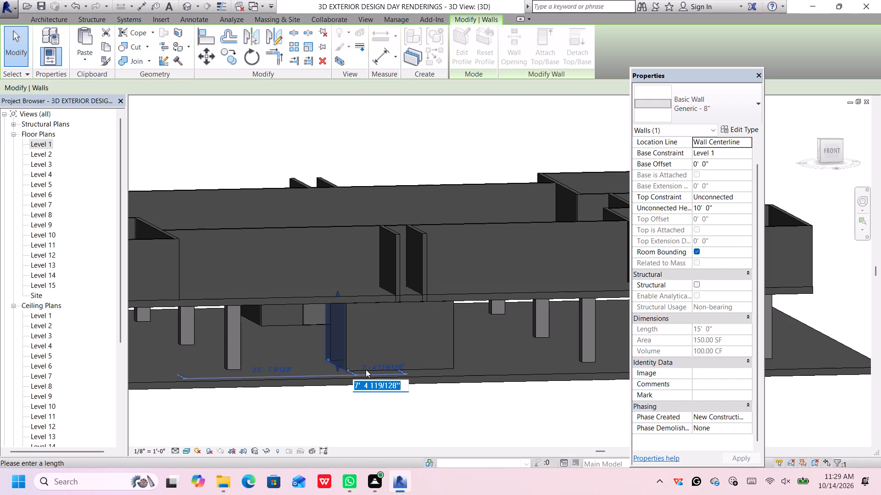
type("3'")
key("Return")
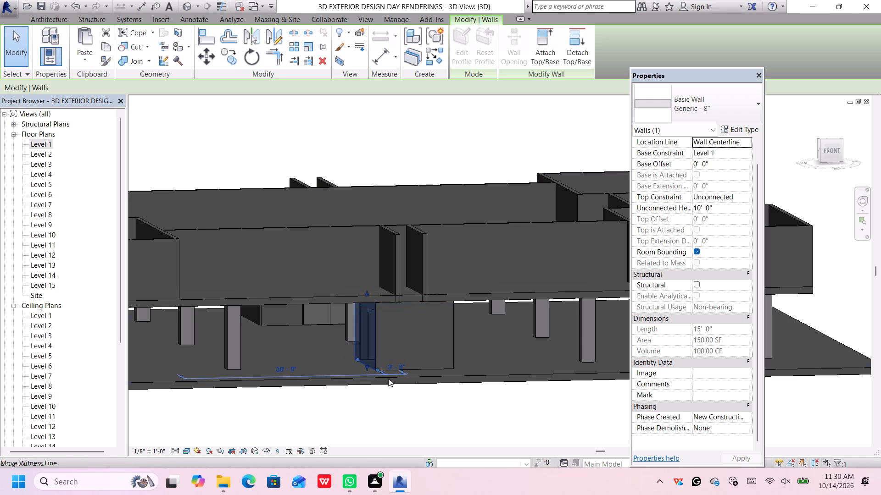
scroll(417, 414, "down", 5)
middle_click_drag(422, 423, 422, 398)
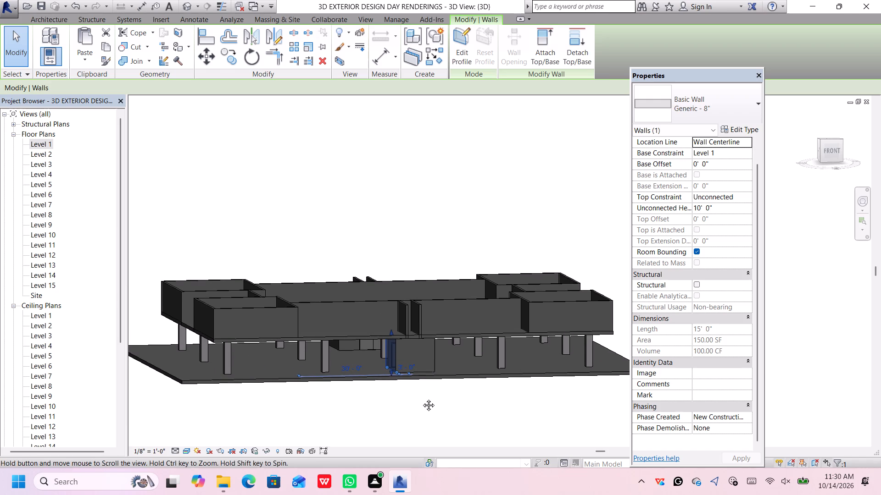
middle_click_drag(422, 398, 422, 397)
left_click(416, 407)
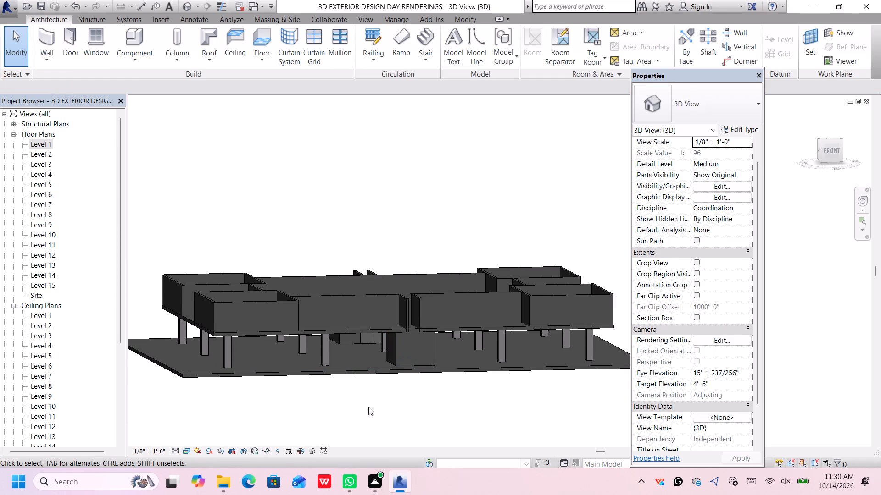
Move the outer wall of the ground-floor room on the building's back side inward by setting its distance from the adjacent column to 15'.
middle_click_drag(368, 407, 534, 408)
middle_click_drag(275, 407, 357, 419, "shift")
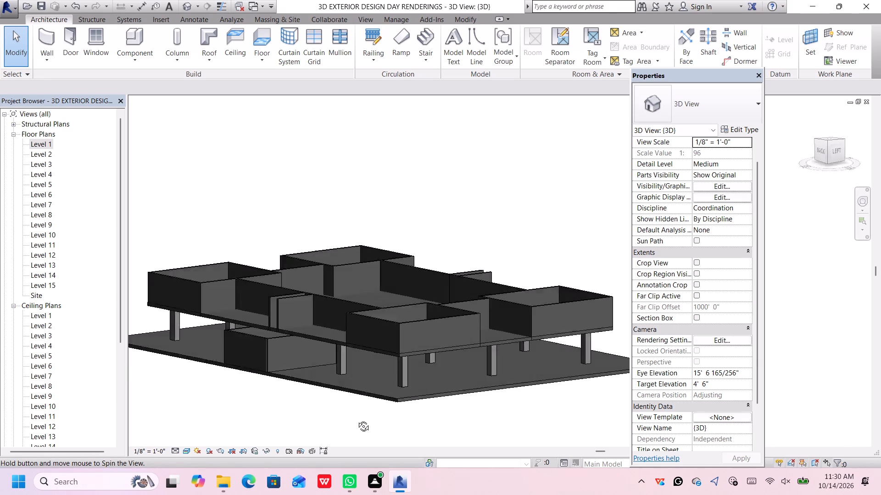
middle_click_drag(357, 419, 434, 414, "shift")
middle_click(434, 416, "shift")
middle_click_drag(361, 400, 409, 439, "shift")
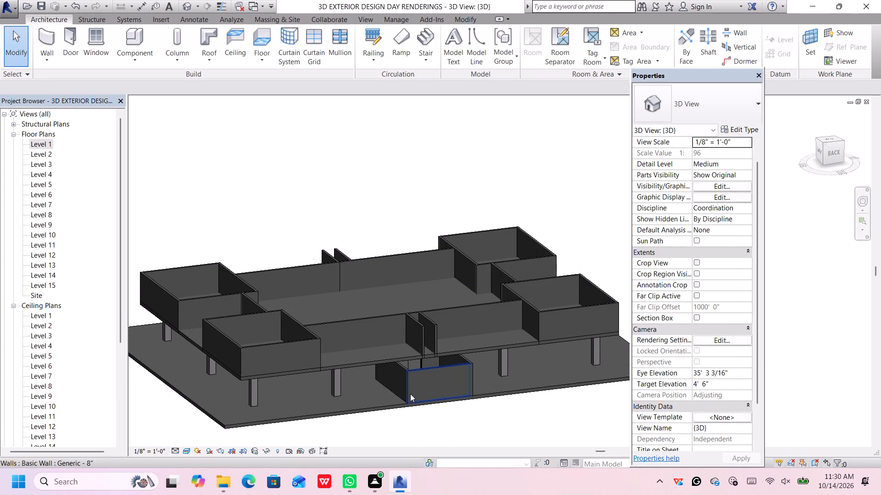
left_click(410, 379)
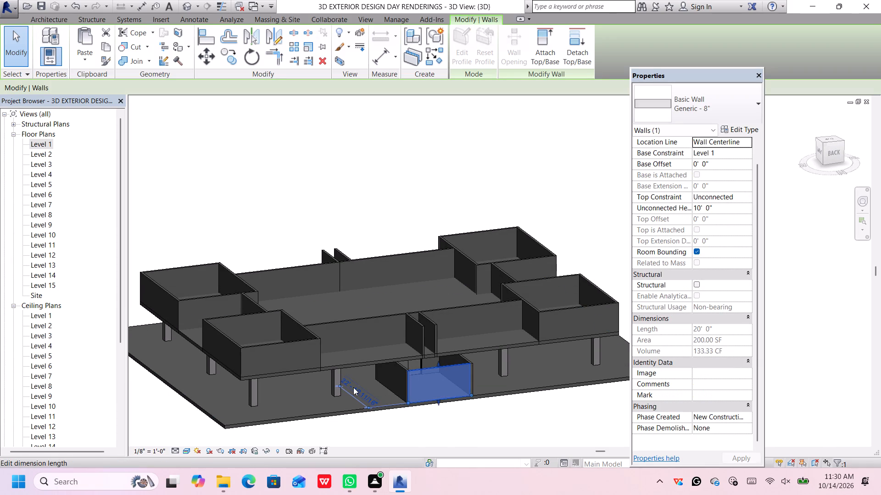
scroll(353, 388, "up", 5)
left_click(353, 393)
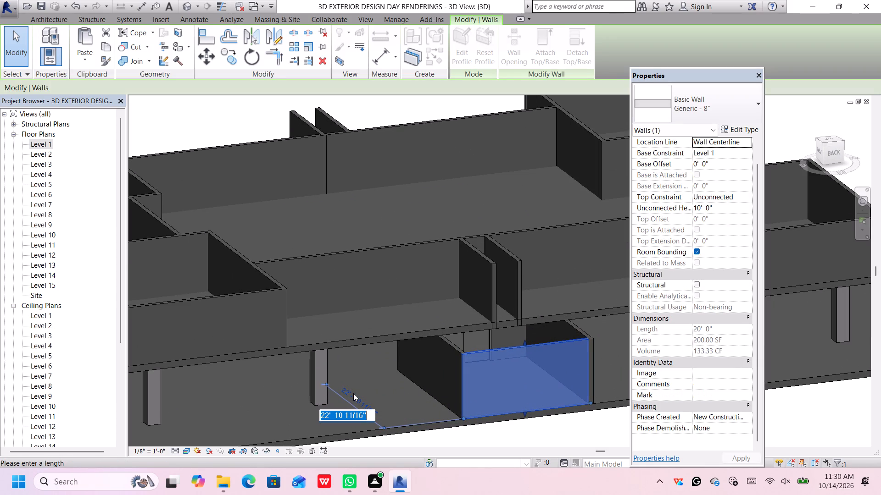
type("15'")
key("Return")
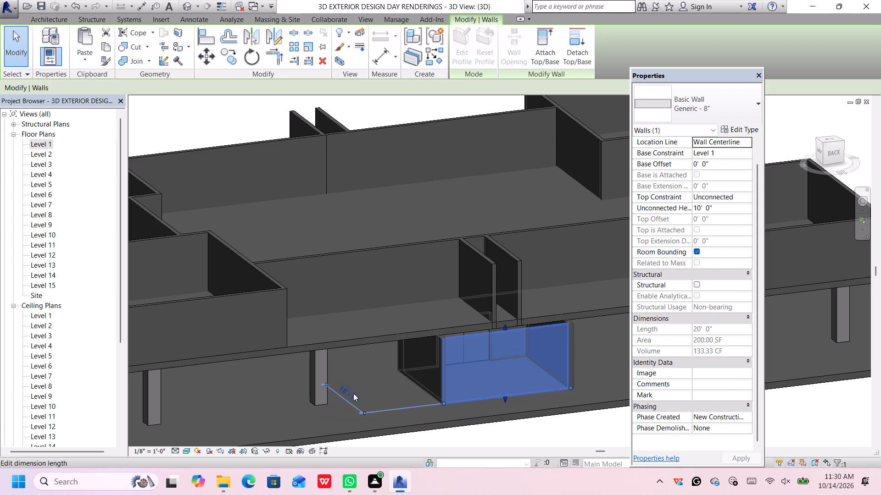
Set the back ground-floor room's outer wall to a distance of 13' from the adjacent column.
scroll(473, 407, "down", 1)
middle_click_drag(491, 427, 489, 395)
scroll(341, 356, "up", 2)
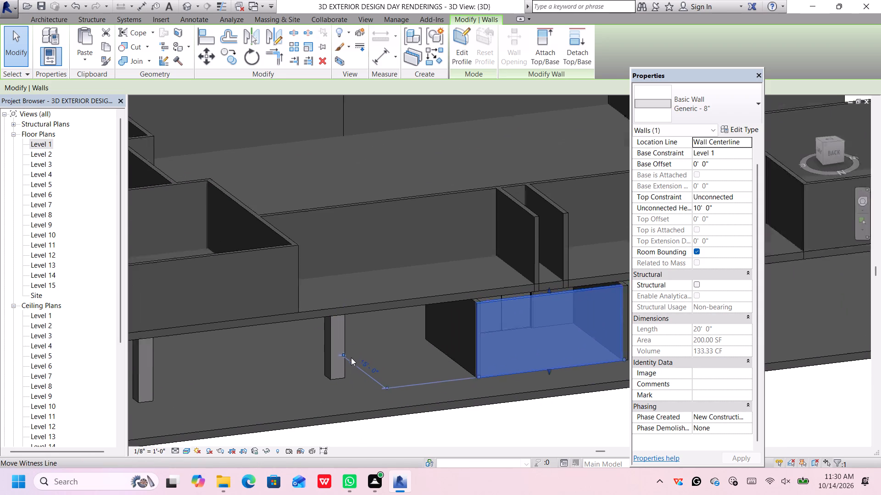
scroll(351, 357, "up", 2)
left_click(369, 366)
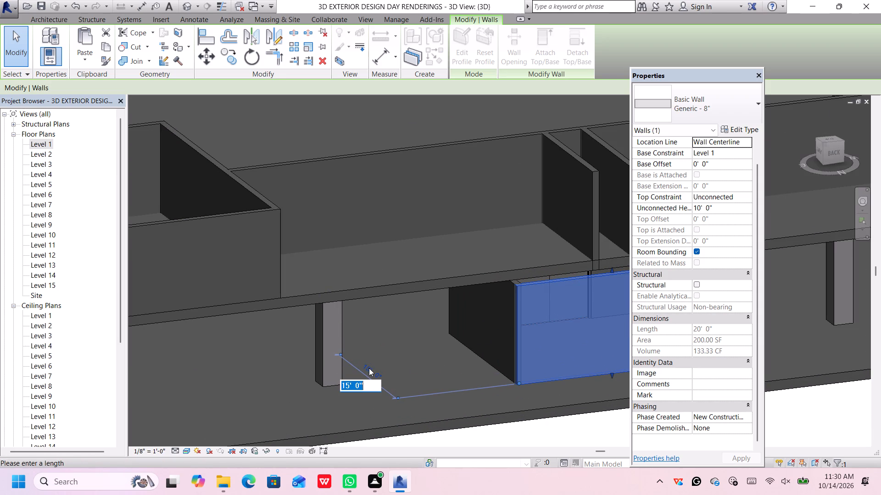
type("12")
key("BackSpace")
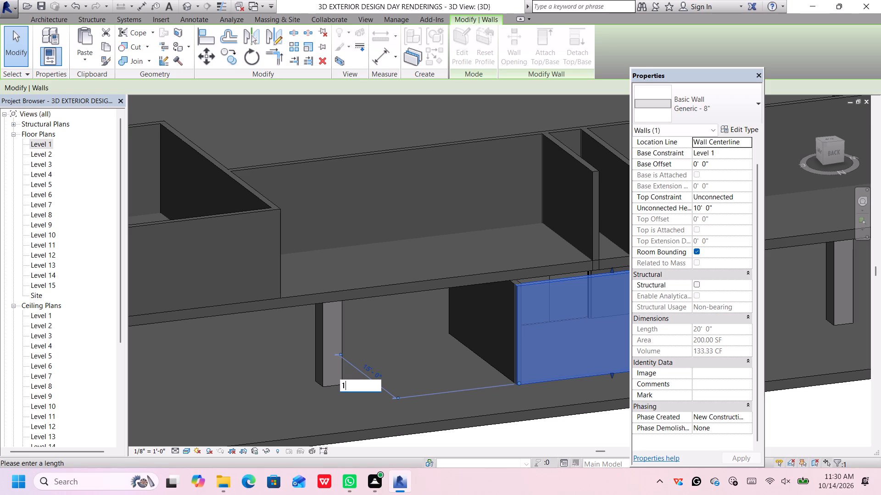
type("3'")
key("Return")
Move the back ground-floor room's left-hand side wall, seen from the back, inward by setting its shorter offset distance to 4'.
scroll(453, 385, "down", 6)
middle_click_drag(479, 430, 468, 360)
scroll(468, 359, "up", 2)
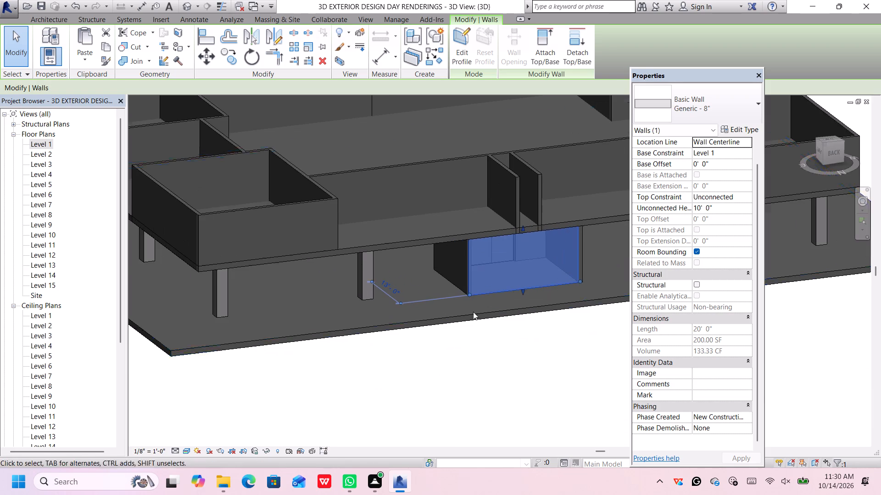
scroll(470, 291, "up", 2)
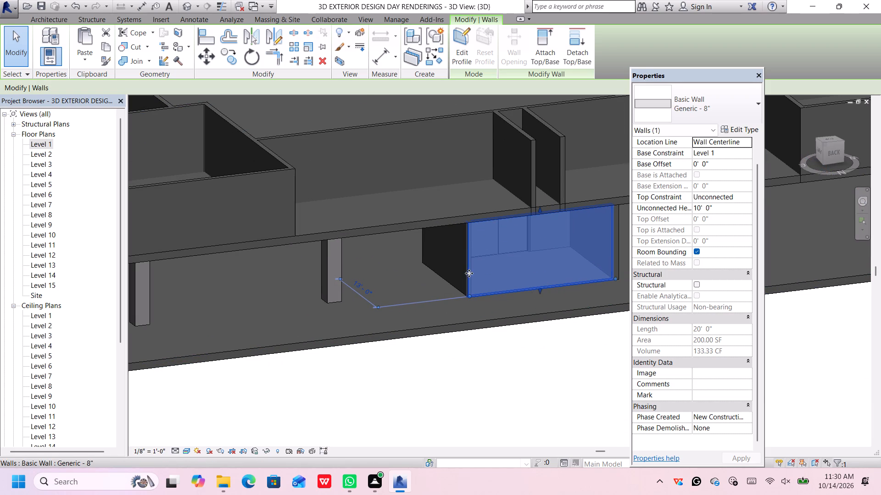
left_click(471, 387)
left_click(465, 268)
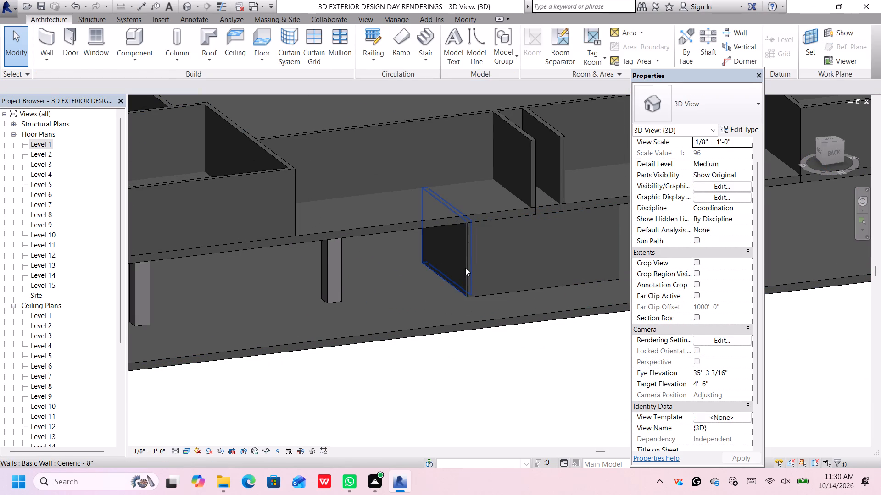
middle_click_drag(518, 303, 477, 321)
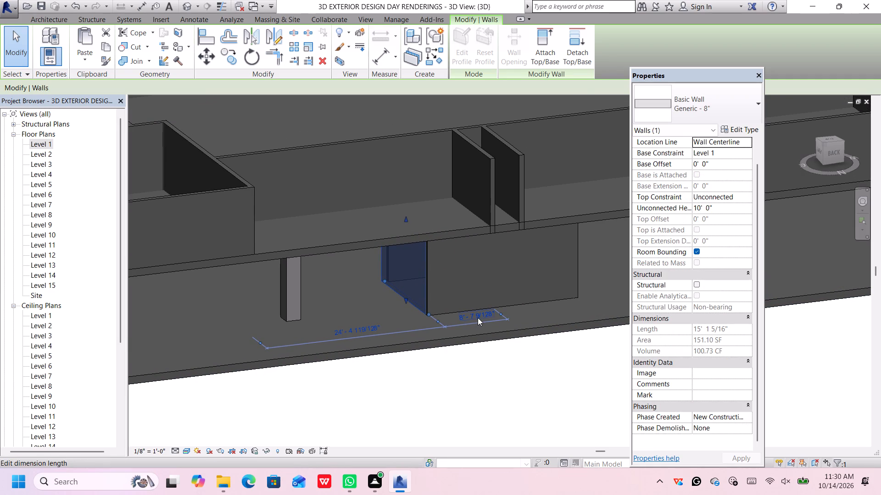
left_click(478, 315)
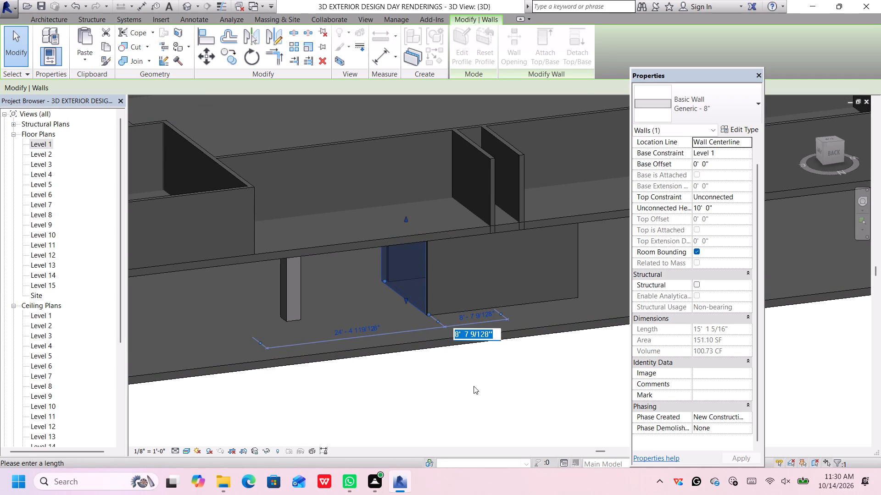
type("4'")
key("Return")
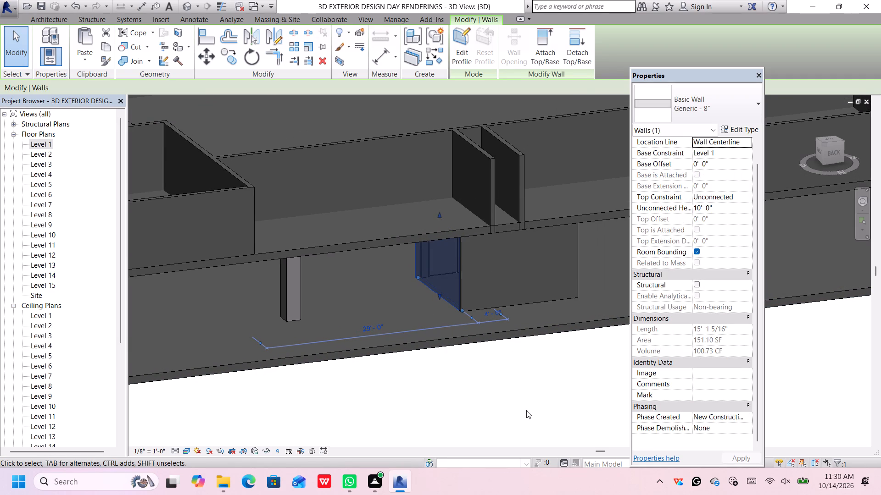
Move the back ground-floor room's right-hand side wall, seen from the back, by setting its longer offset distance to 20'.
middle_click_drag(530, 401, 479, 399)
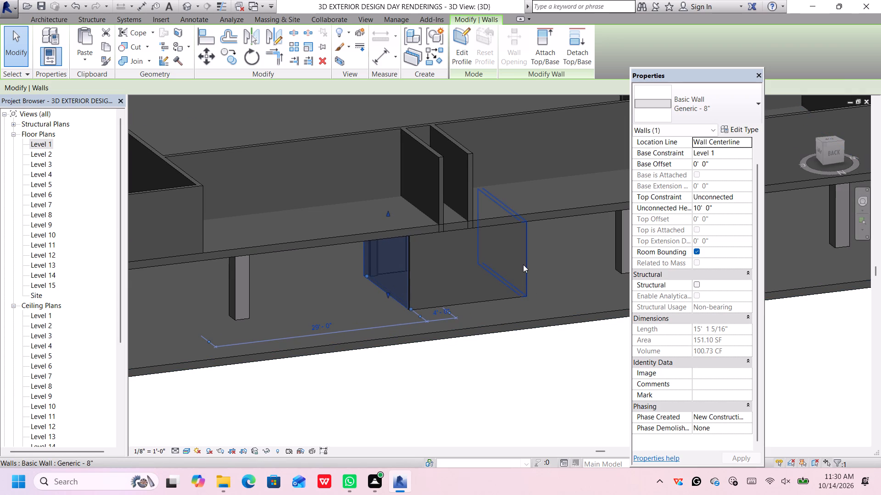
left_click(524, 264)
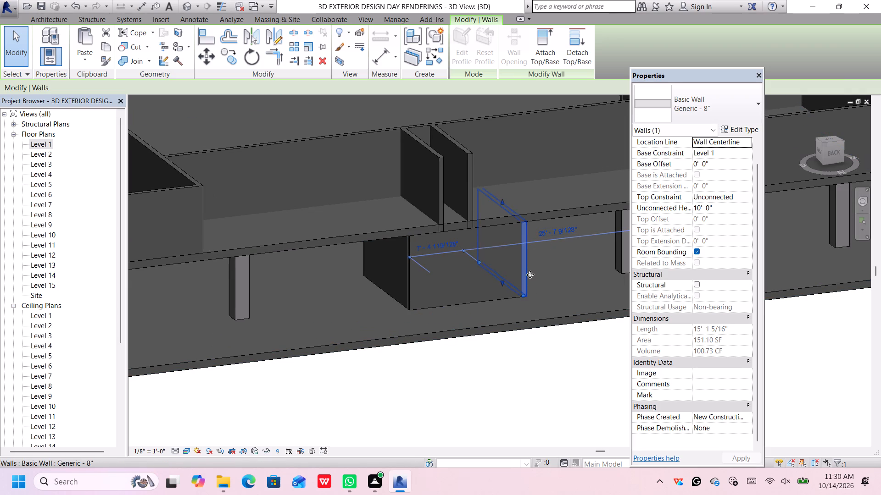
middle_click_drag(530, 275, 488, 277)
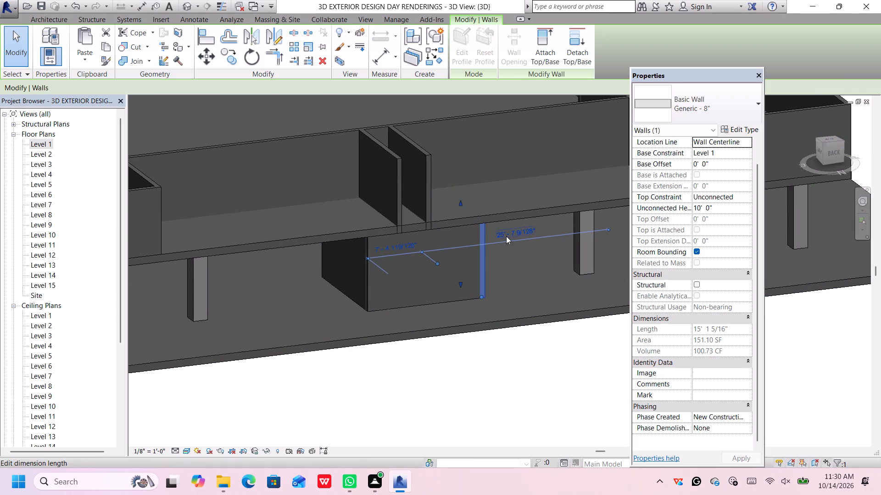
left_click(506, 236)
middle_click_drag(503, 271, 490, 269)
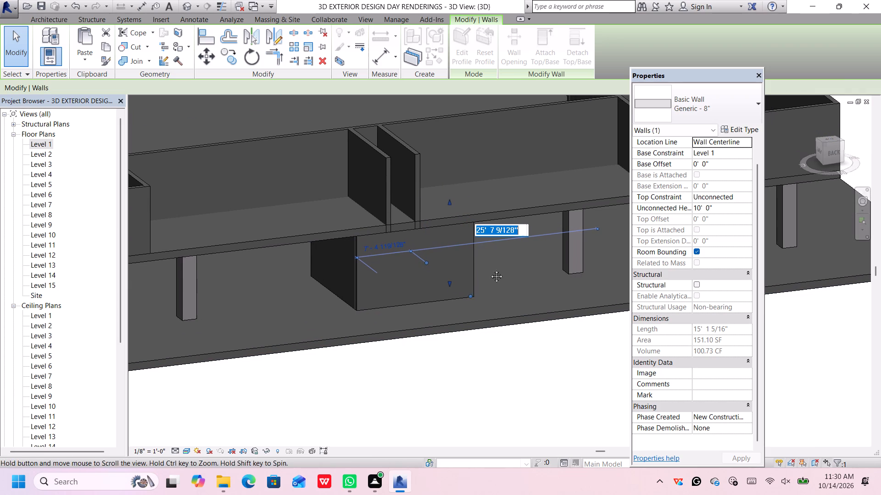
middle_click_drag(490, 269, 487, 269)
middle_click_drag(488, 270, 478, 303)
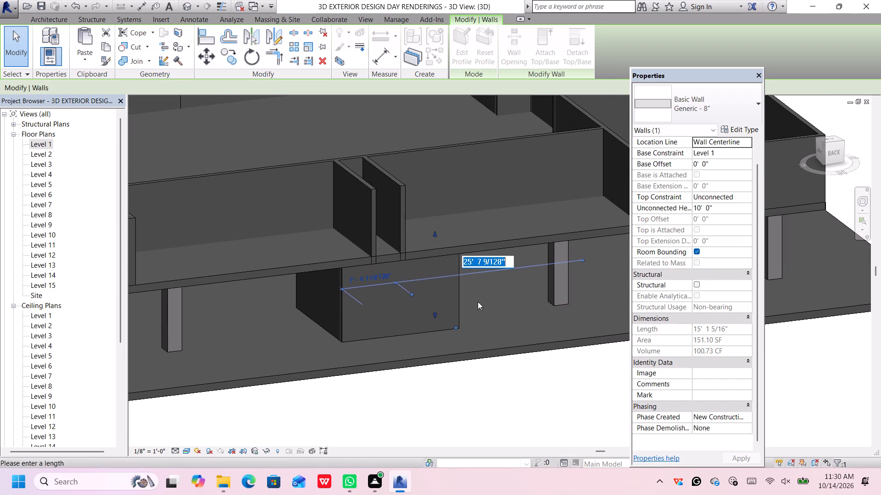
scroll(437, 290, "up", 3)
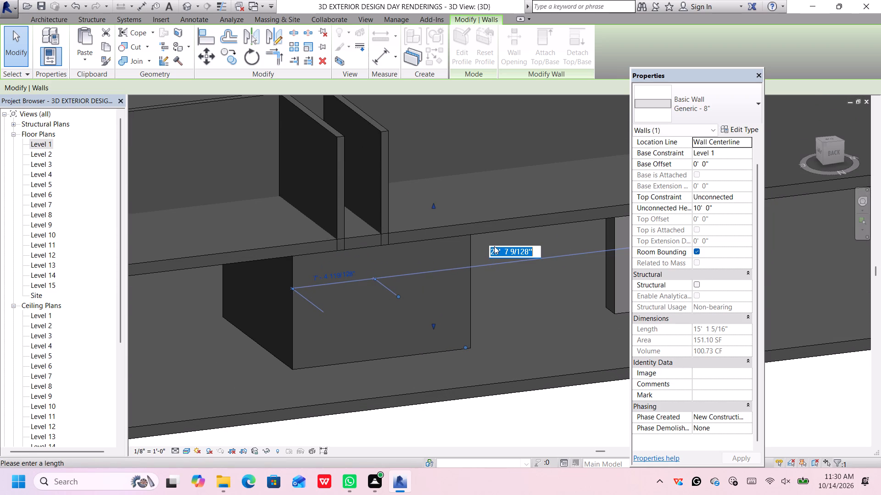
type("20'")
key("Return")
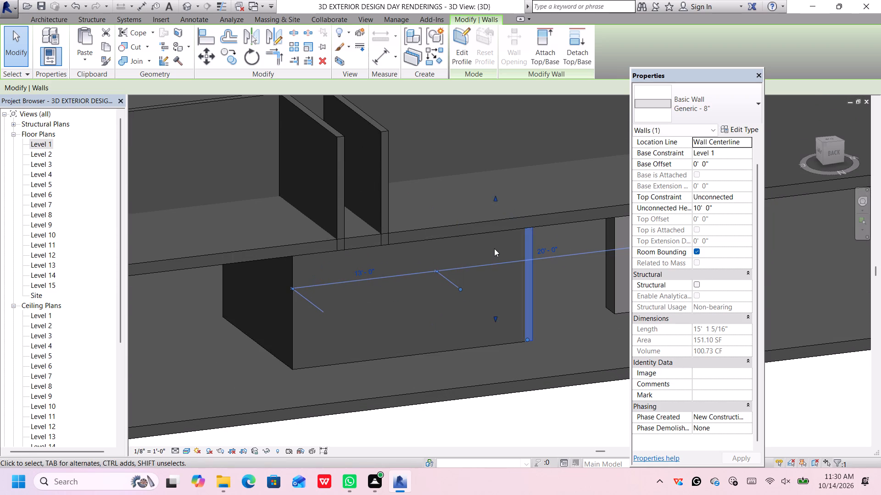
Set the longer offset distance of the back ground-floor room's right-hand side wall, seen from the back, to 30'.
left_click(548, 253)
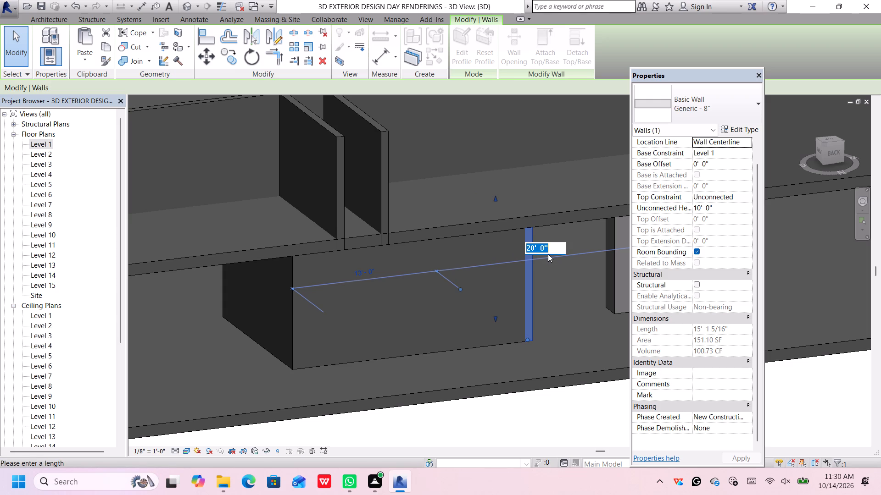
type("30'")
key("Return")
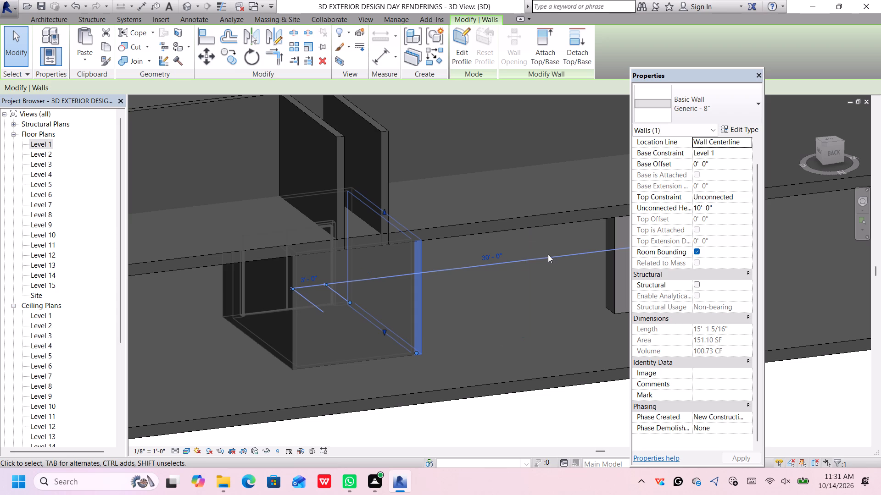
left_click(469, 423)
Examine the back ground-floor room and the whole building from low and raised viewpoints on the back side.
scroll(469, 422, "down", 6)
middle_click_drag(477, 430, 475, 345)
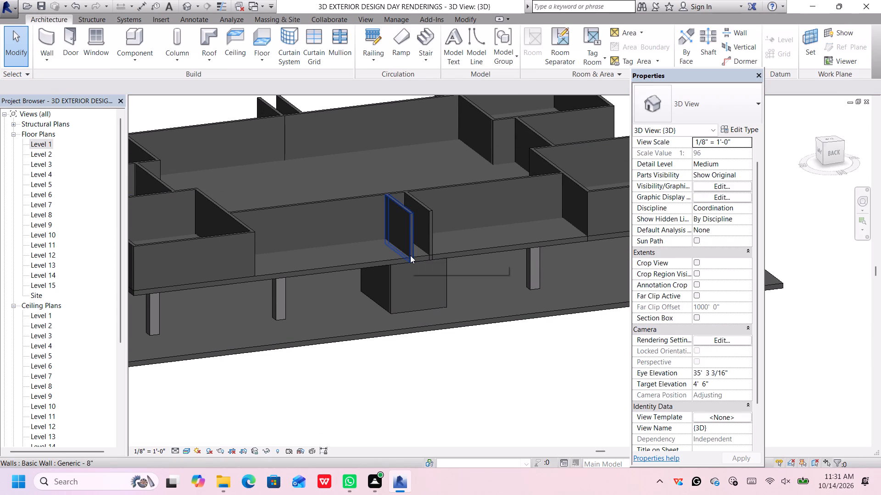
scroll(410, 255, "down", 4)
scroll(410, 255, "up", 2)
middle_click_drag(277, 274, 279, 274)
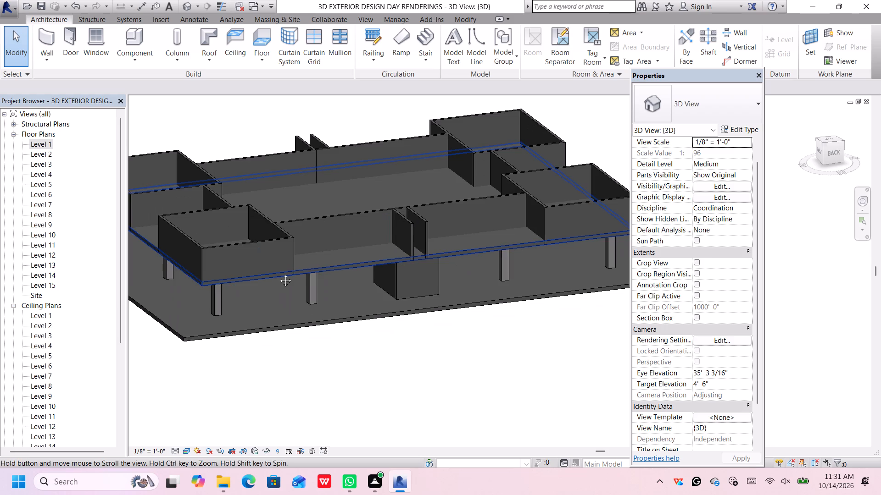
middle_click_drag(279, 274, 316, 266)
middle_click(479, 336)
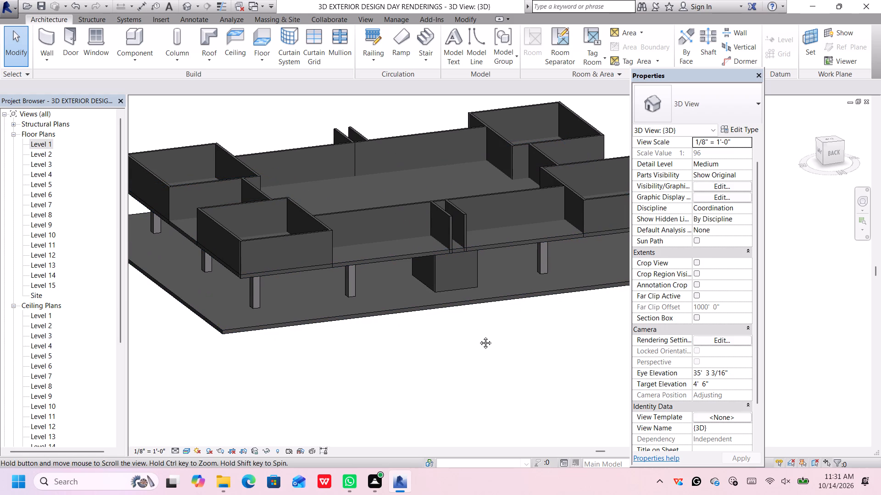
middle_click_drag(479, 335, 451, 257)
middle_click_drag(455, 257, 462, 257, "shift")
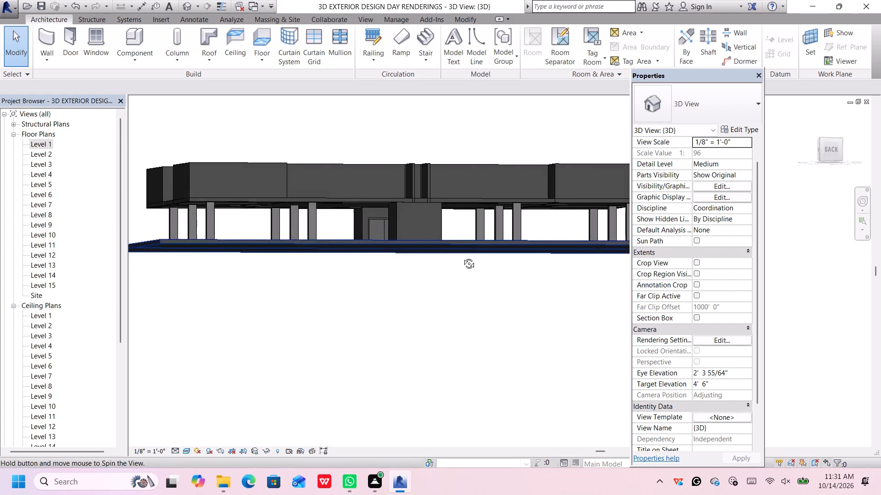
middle_click_drag(462, 257, 488, 299, "shift")
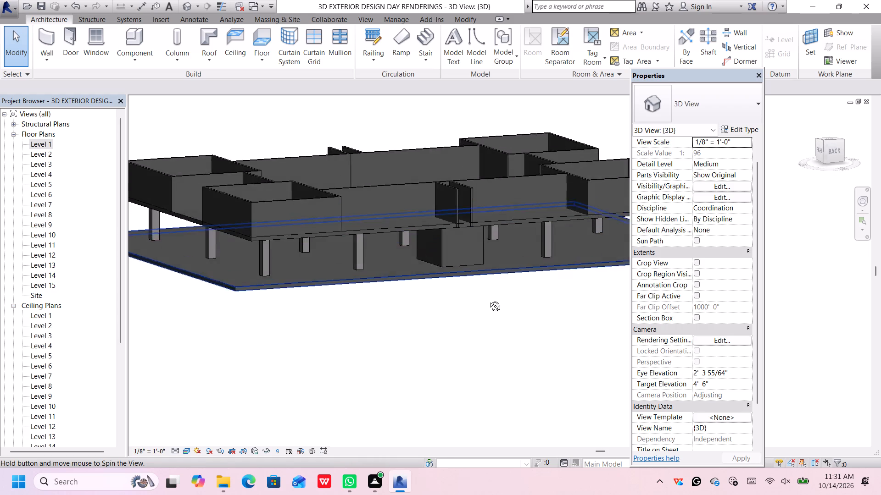
middle_click_drag(488, 299, 494, 330, "shift")
scroll(453, 328, "down", 3)
scroll(452, 329, "up", 2)
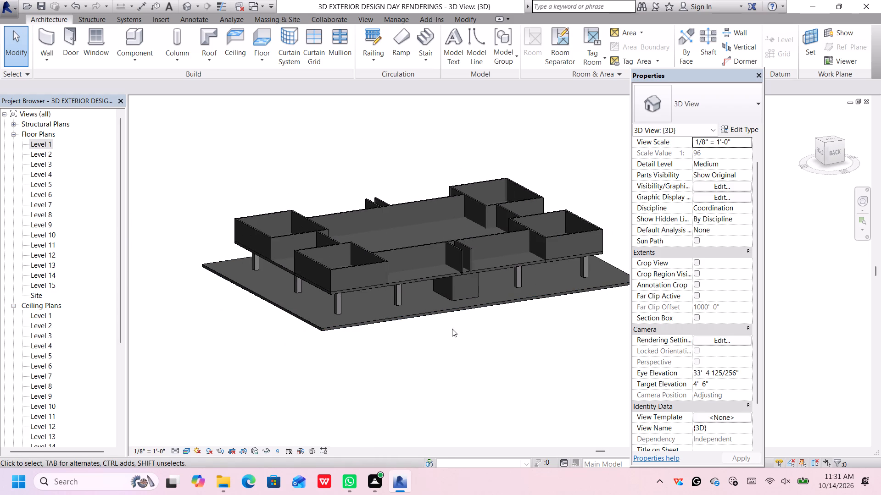
scroll(452, 329, "up", 1)
scroll(452, 329, "down", 2)
middle_click_drag(449, 327, 429, 333)
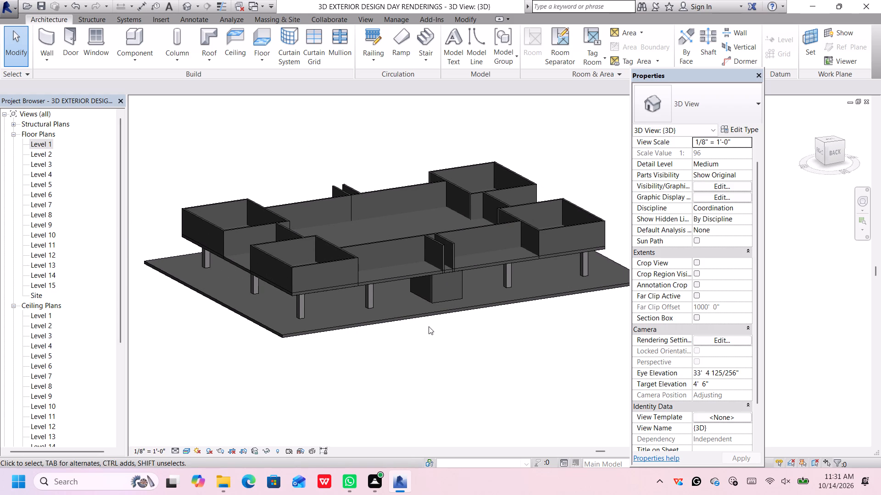
Open the Level 2 floor plan.
left_click(32, 155)
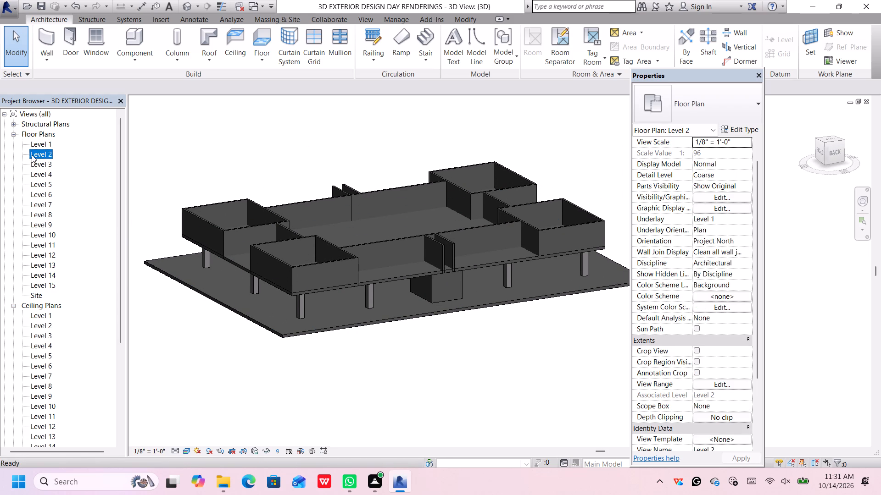
left_click(32, 155)
Select the long upper corridor wall and the four walls of the upper-left corner room on the Level 2 plan.
scroll(386, 254, "up", 1)
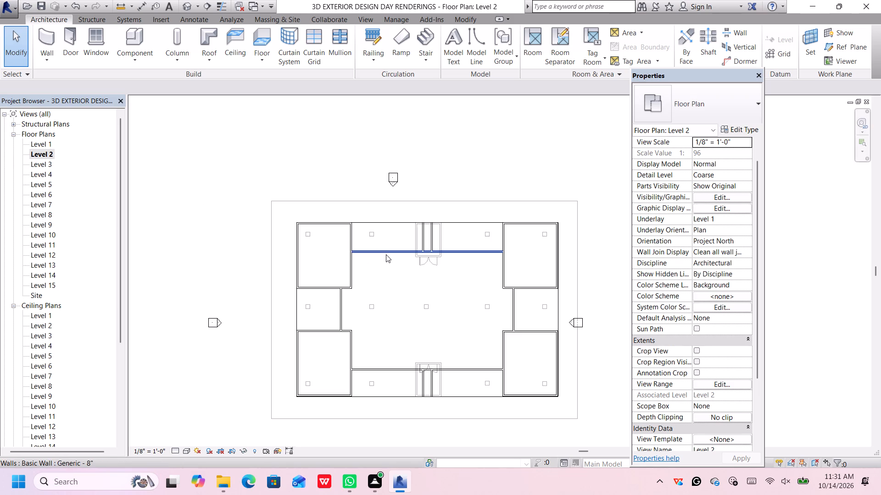
left_click(386, 253)
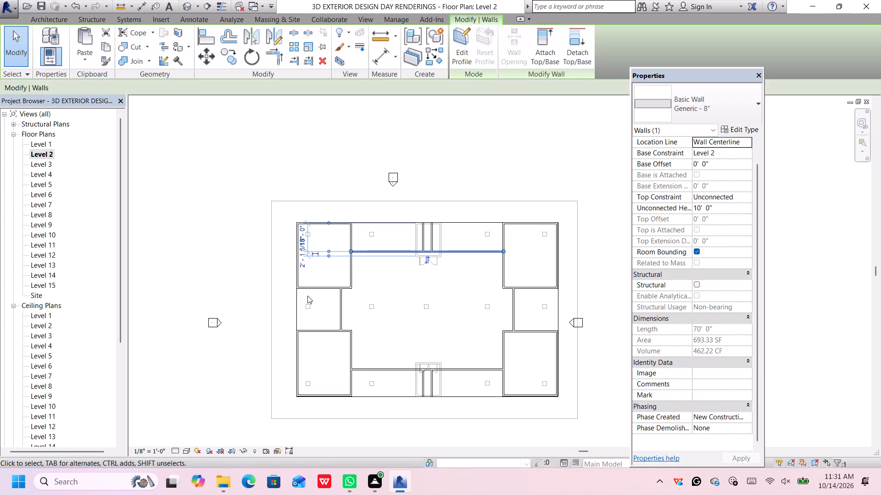
left_click(305, 287, "ctrl")
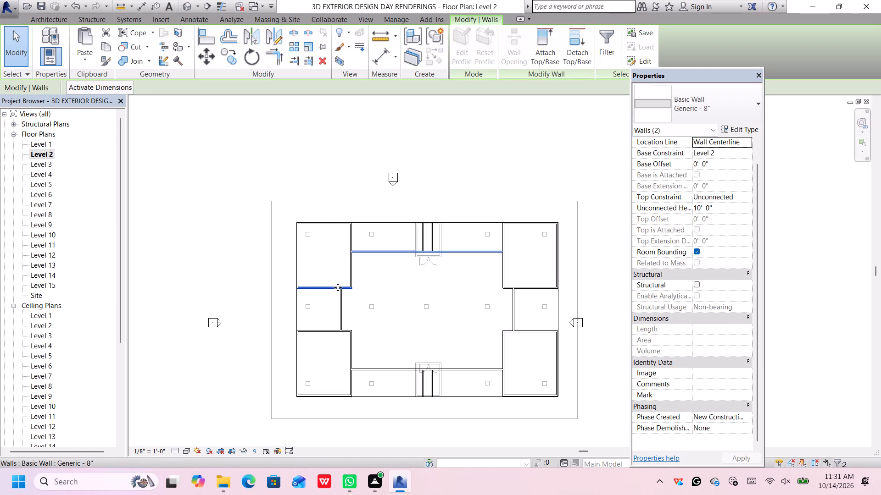
scroll(478, 242, "up", 4, "ctrl")
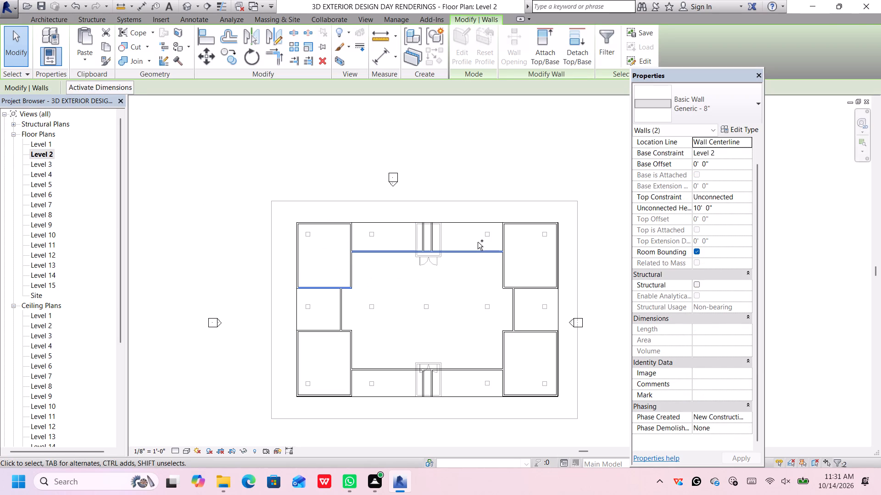
scroll(339, 259, "up", 4)
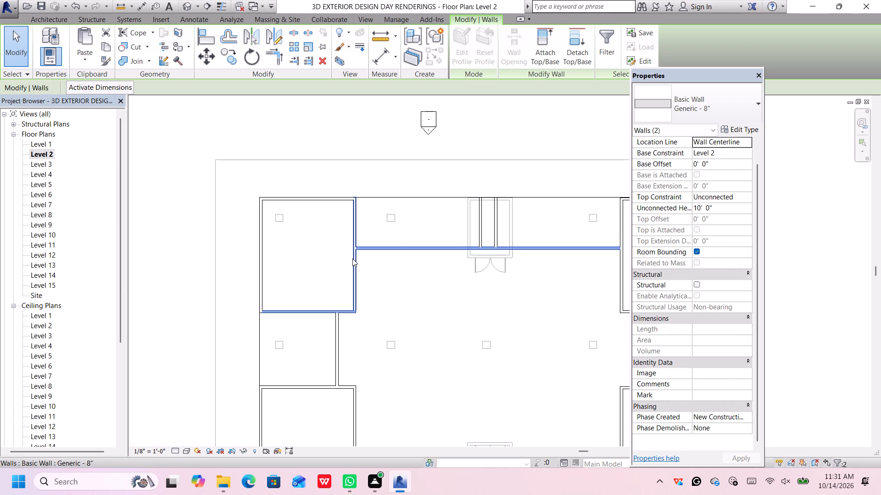
left_click(353, 261, "ctrl")
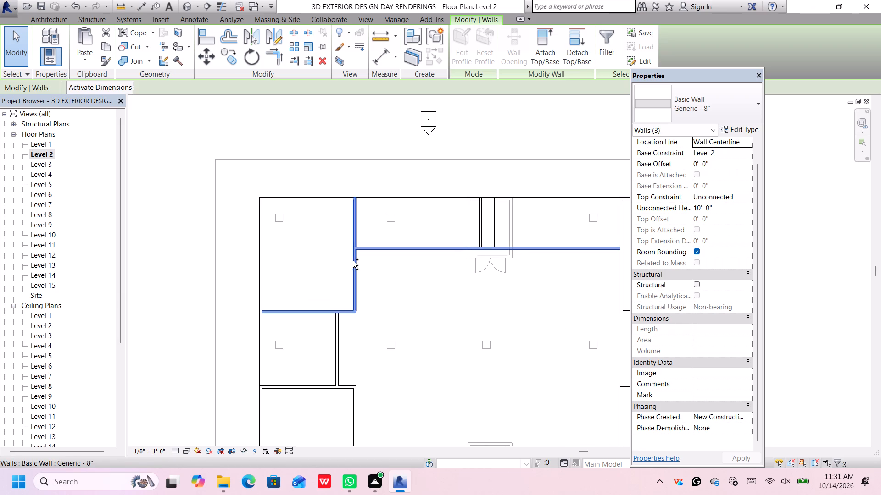
left_click(260, 206, "ctrl")
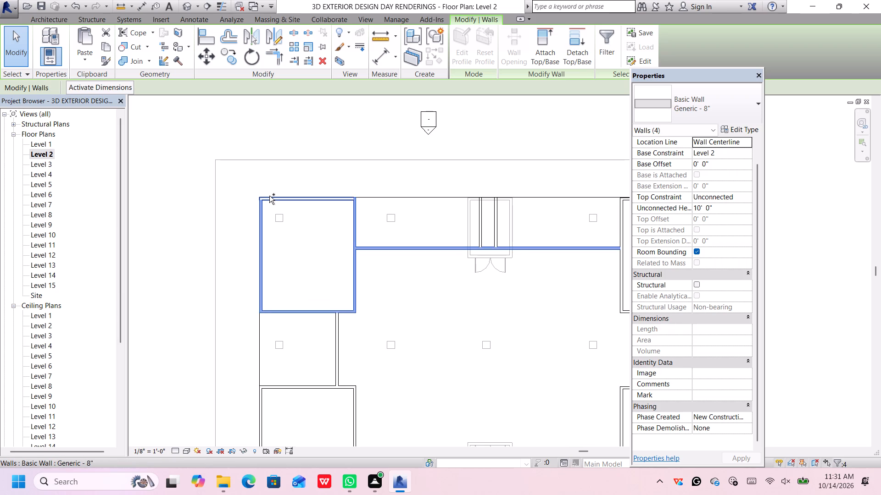
left_click(270, 196, "ctrl")
Add the two short parallel partition walls at the upper middle of the Level 2 plan to the selection.
scroll(468, 280, "down", 7, "ctrl")
scroll(506, 303, "down", 3, "ctrl")
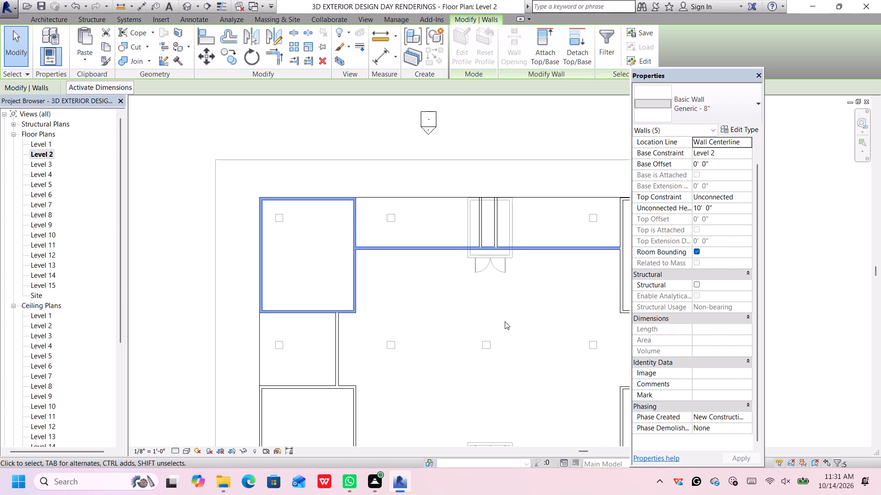
scroll(504, 325, "down", 4)
middle_click_drag(501, 325, 371, 320)
scroll(372, 295, "up", 5)
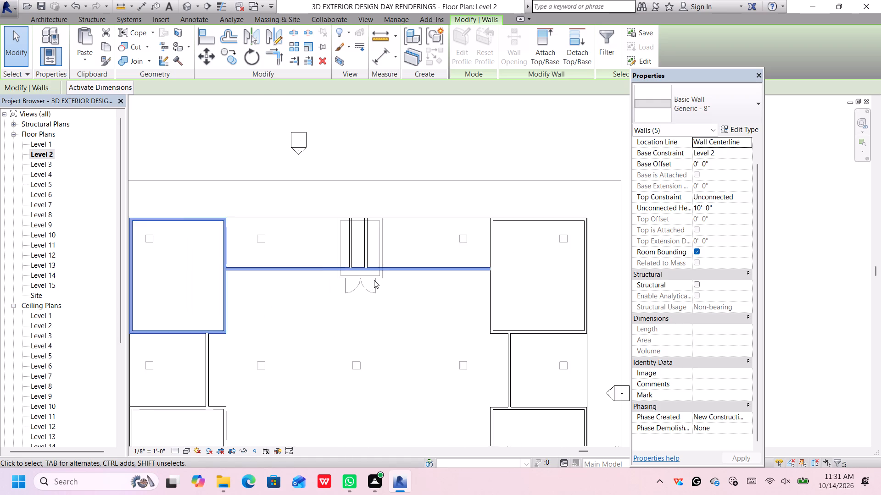
scroll(374, 280, "up", 1)
left_click(364, 252, "ctrl")
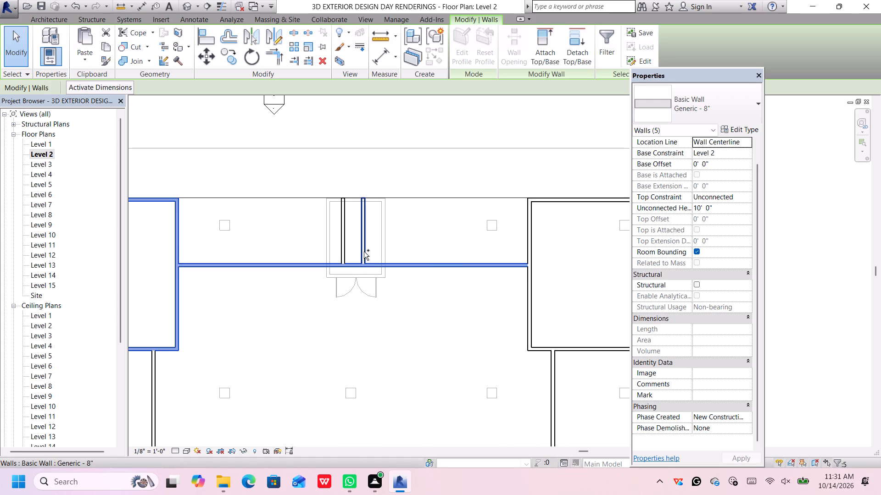
left_click(344, 252, "ctrl")
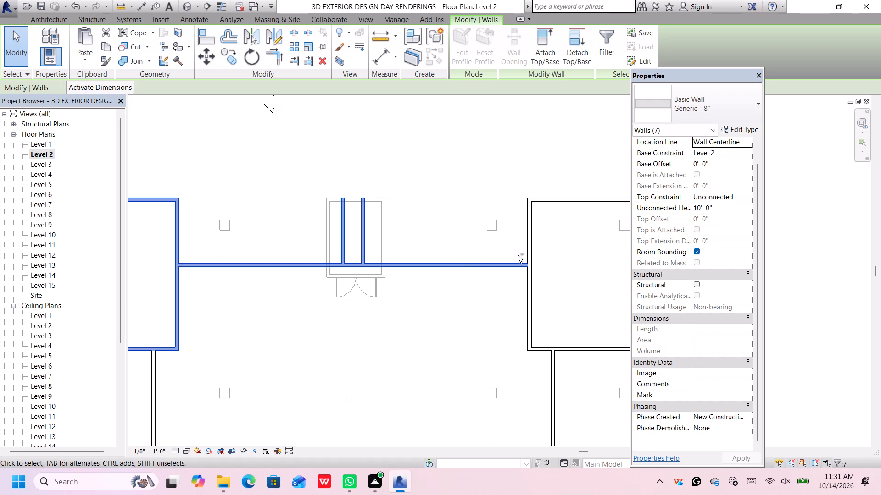
Add the four walls of the upper-right corner room on the Level 2 plan to the selection.
left_click(530, 249, "ctrl")
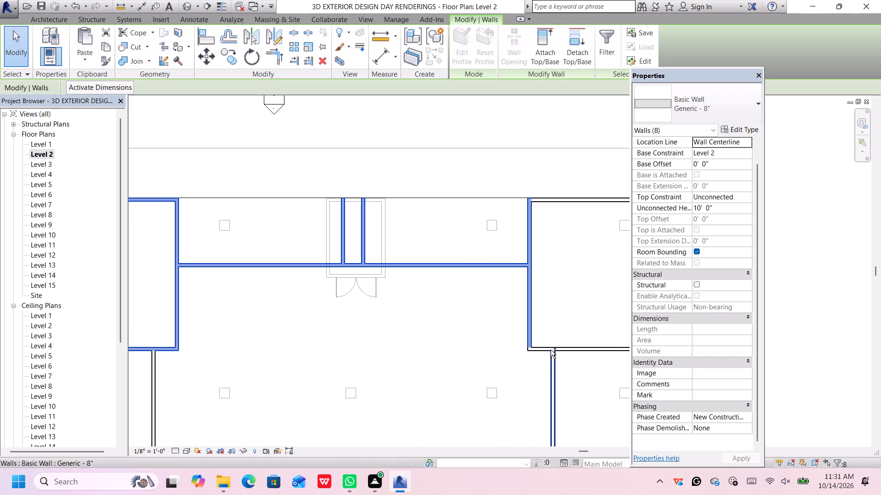
left_click(549, 349, "ctrl")
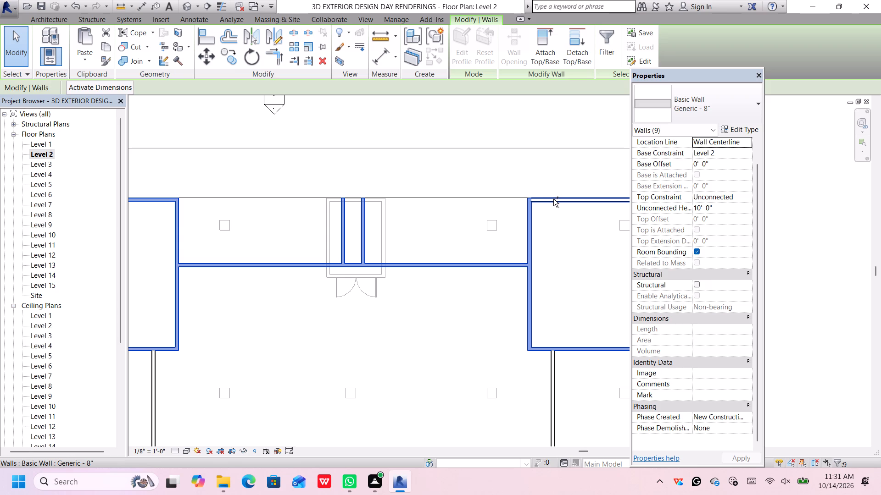
left_click(553, 199, "ctrl")
scroll(554, 262, "down", 6)
middle_click_drag(597, 295, 504, 275)
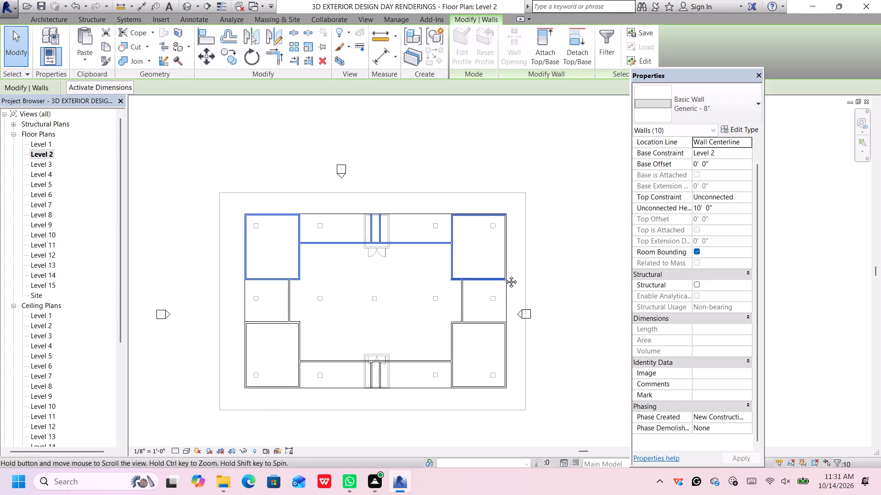
middle_click_drag(504, 275, 504, 275)
scroll(508, 273, "up", 6)
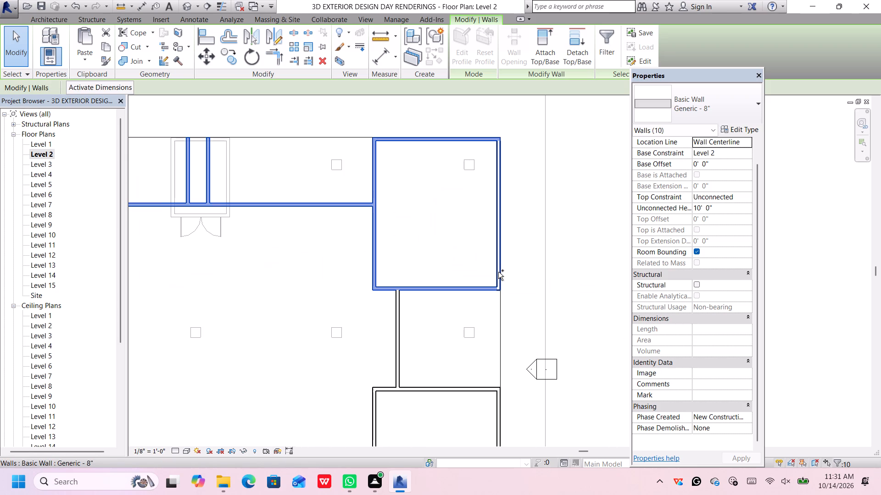
left_click(498, 272, "ctrl")
Add the right-hand middle connecting wall and the four walls of the lower-right corner room on the Level 2 plan to the selection.
left_click(400, 333, "ctrl")
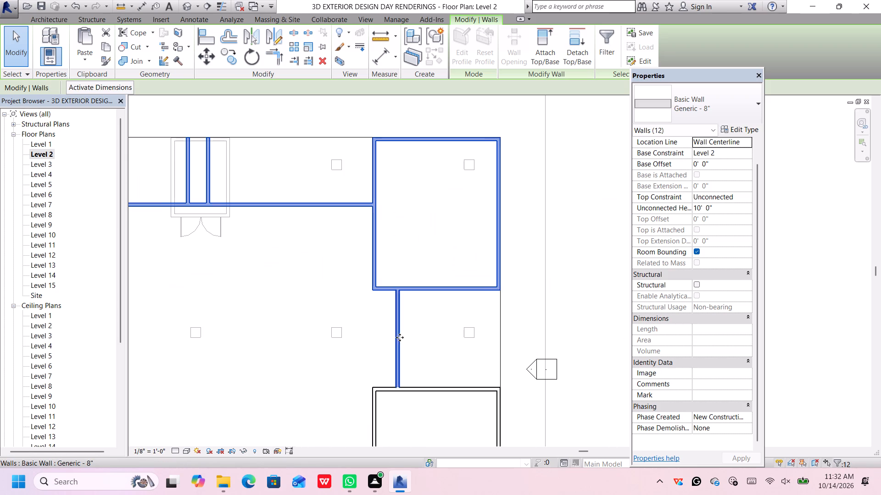
left_click(408, 390, "ctrl")
scroll(416, 387, "down", 5, "ctrl")
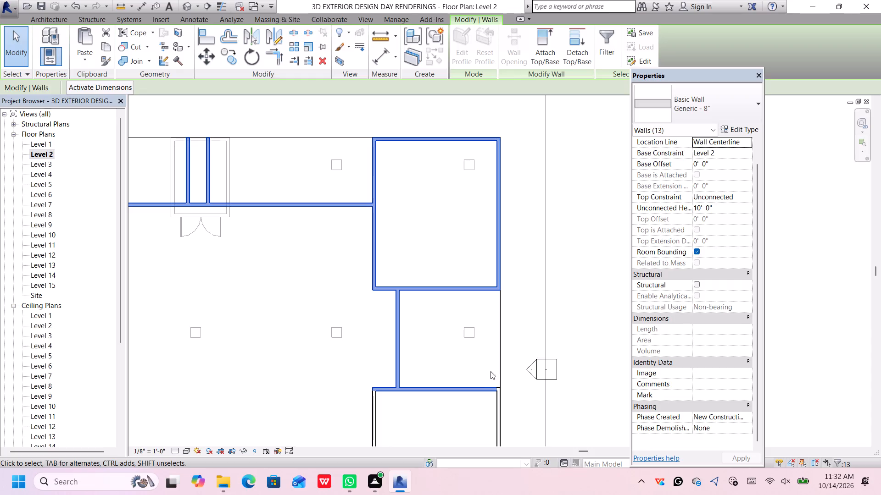
scroll(495, 368, "down", 5)
middle_click_drag(499, 394, 505, 301)
scroll(500, 297, "up", 2)
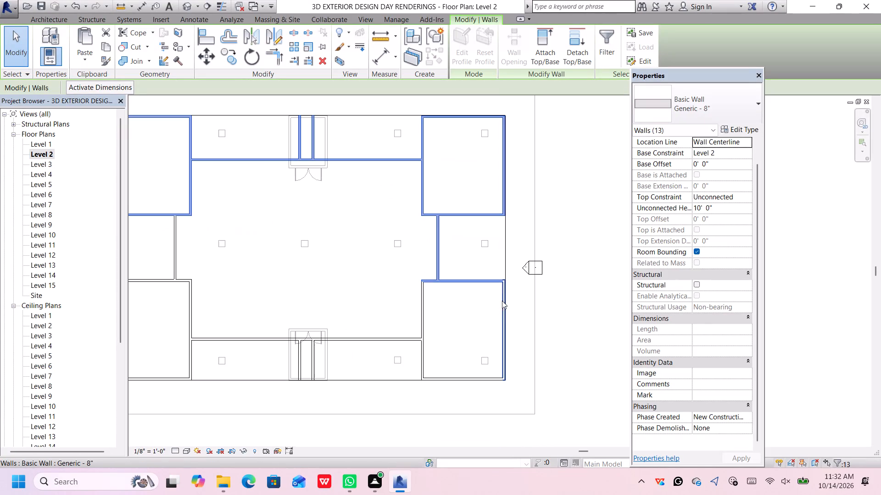
left_click(503, 303, "ctrl")
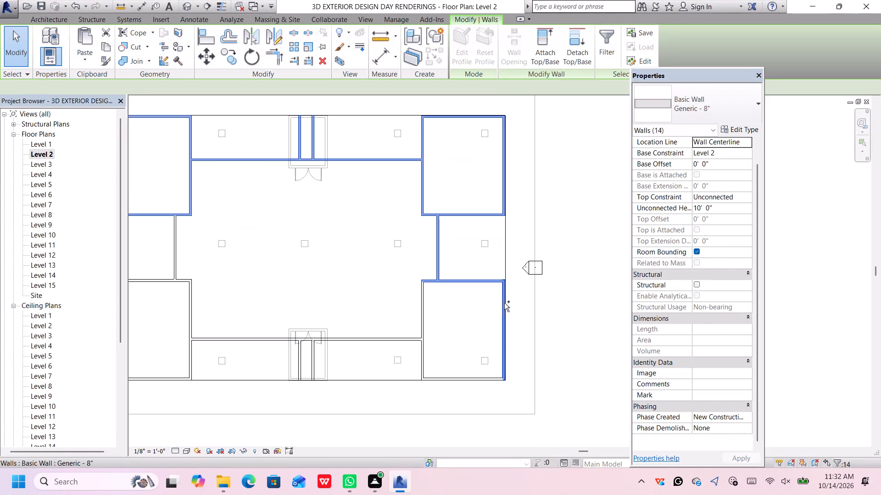
left_click(423, 321, "ctrl")
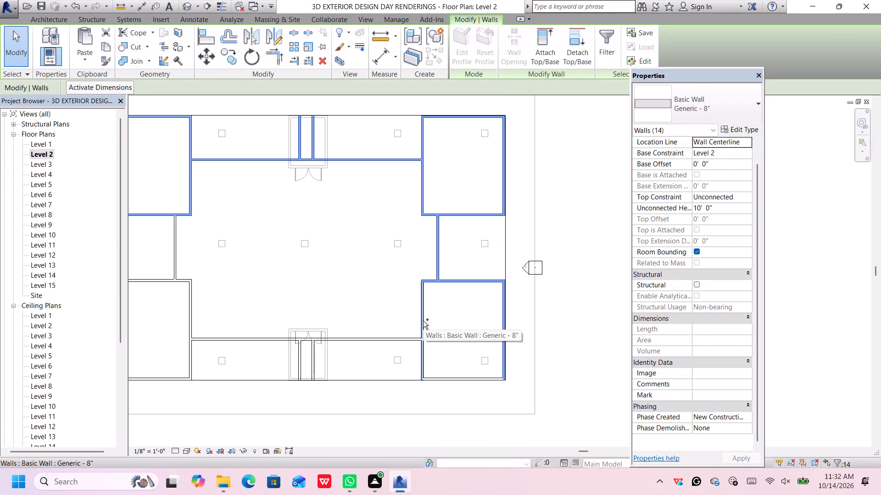
left_click(438, 378, "ctrl")
Add the left-hand middle connecting wall and the four walls of the lower-left corner room on the Level 2 plan to the selection.
scroll(357, 355, "down", 4)
middle_click_drag(361, 354, 456, 354)
scroll(338, 290, "up", 4)
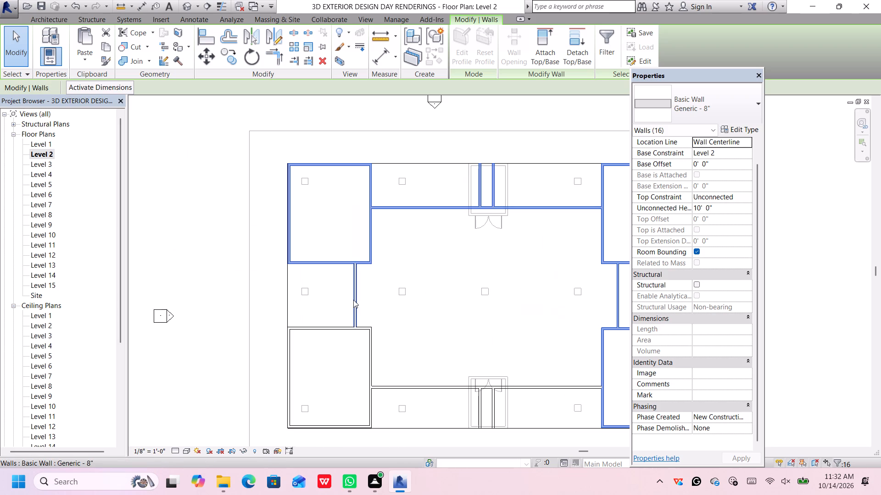
left_click(353, 300, "ctrl")
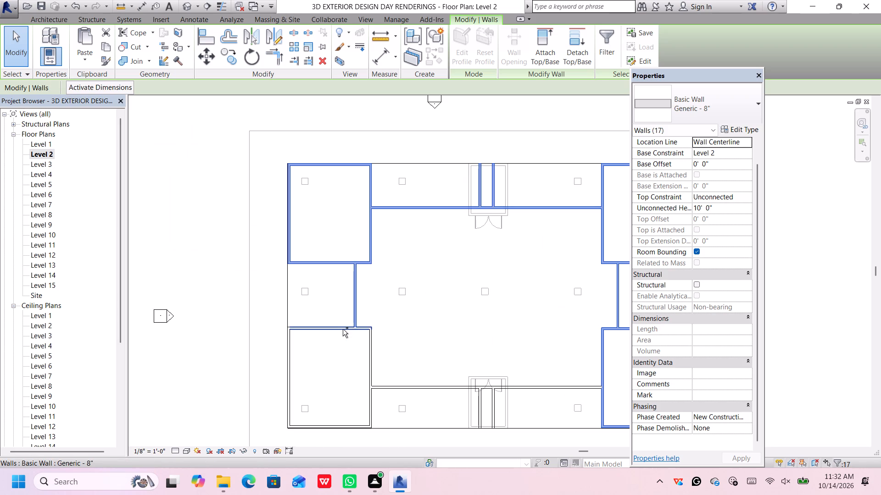
left_click(343, 328, "ctrl")
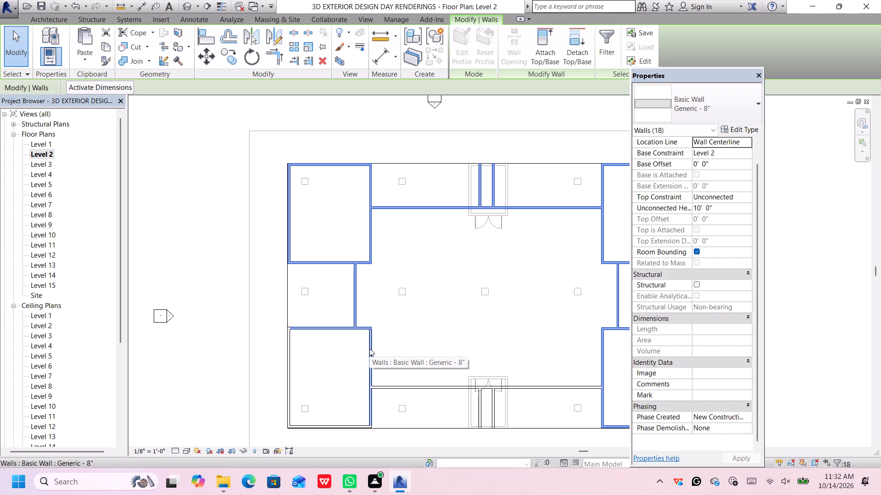
left_click(369, 348, "ctrl")
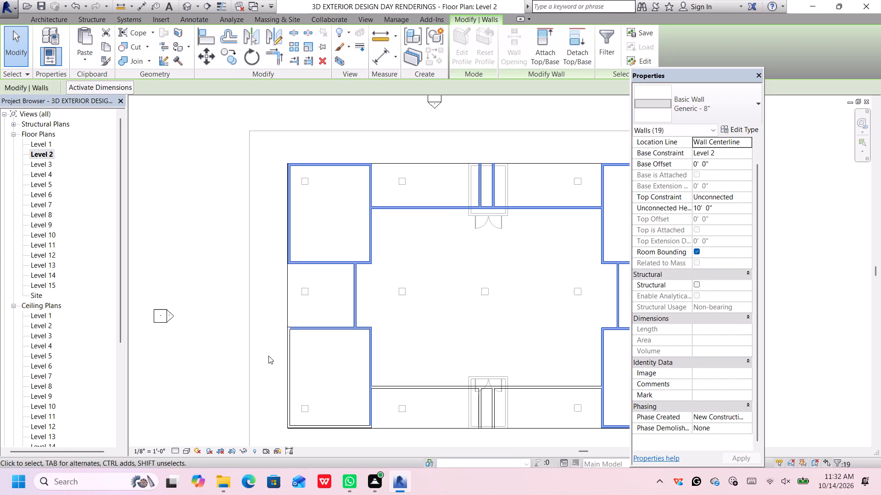
middle_click_drag(309, 374, 302, 324)
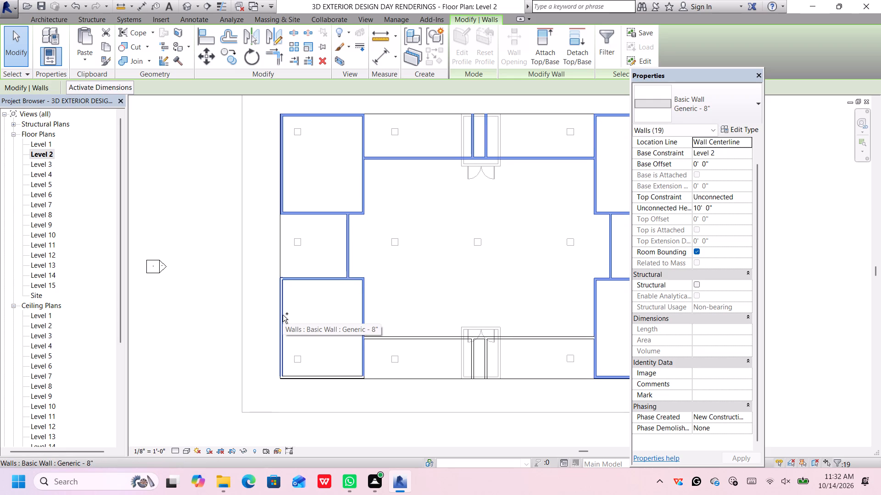
left_click(281, 314, "ctrl")
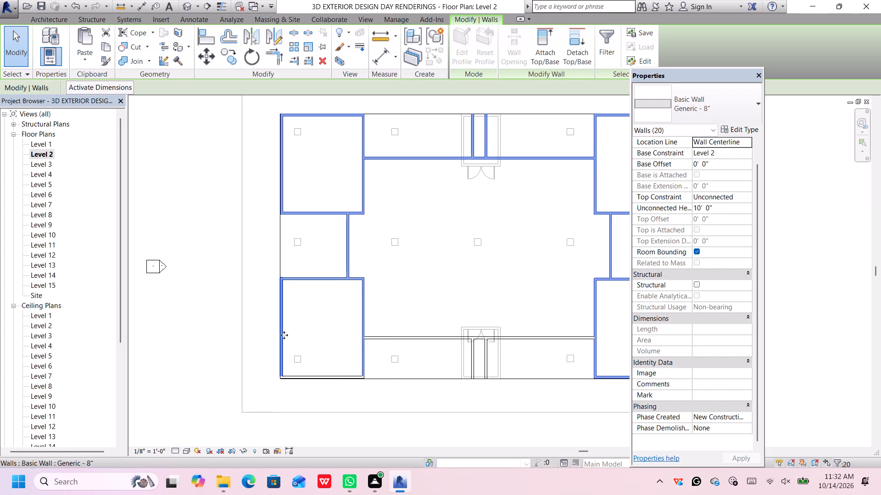
left_click(310, 376, "ctrl")
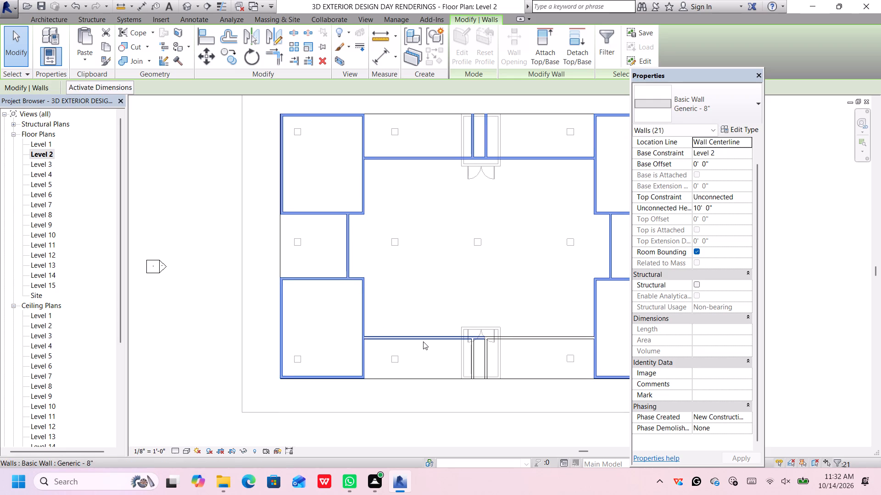
Add both segments of the lower corridor wall and the two short parallel partitions at the lower middle to the selection.
middle_click_drag(423, 341, 335, 339)
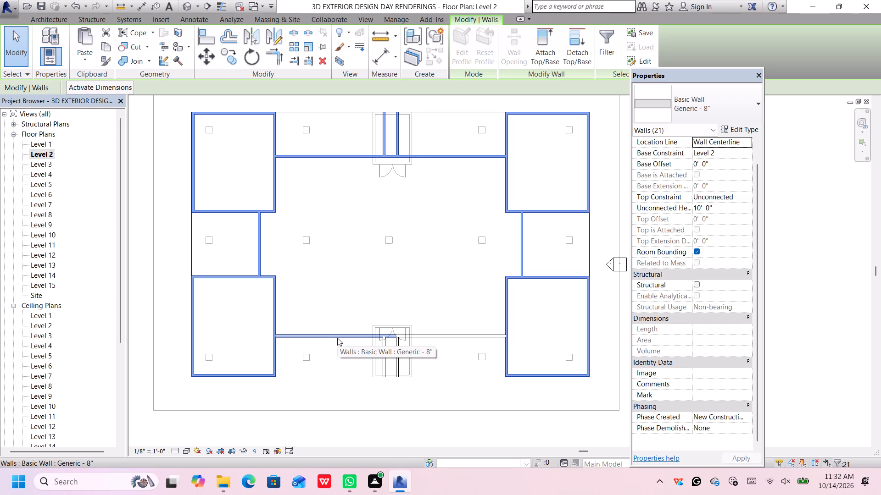
left_click(337, 337, "ctrl")
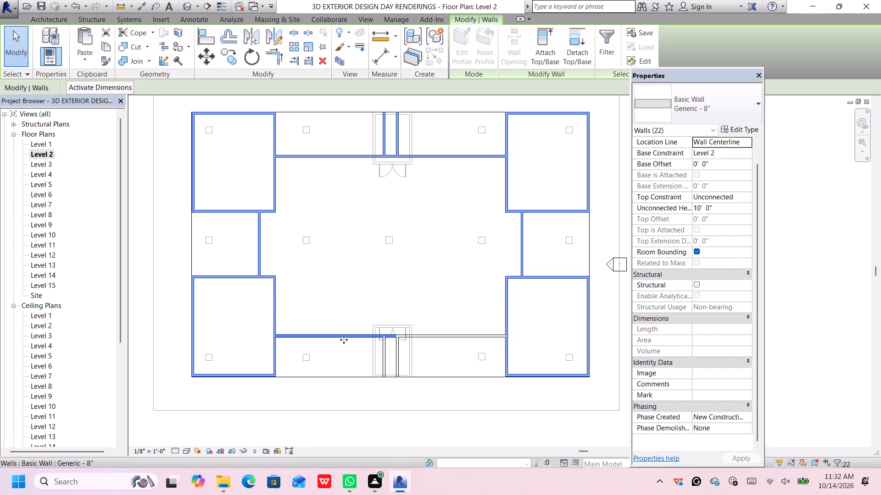
left_click(385, 353, "ctrl")
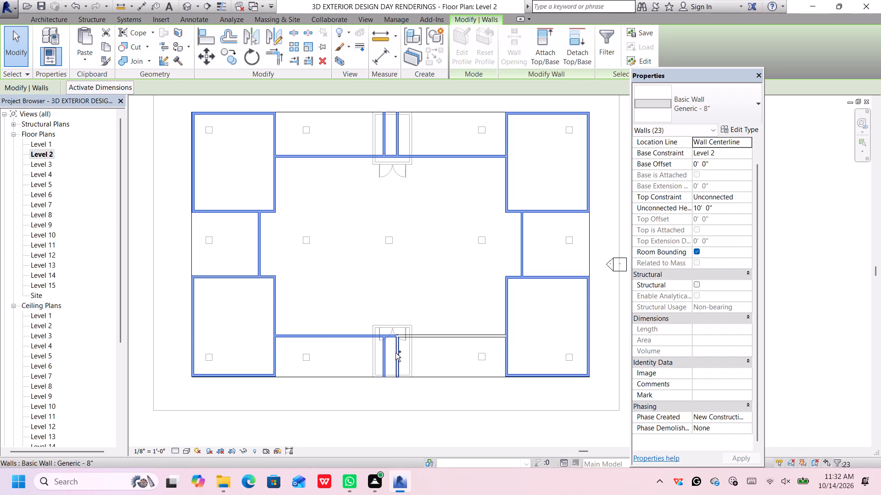
left_click(396, 353, "ctrl")
left_click(414, 335, "ctrl")
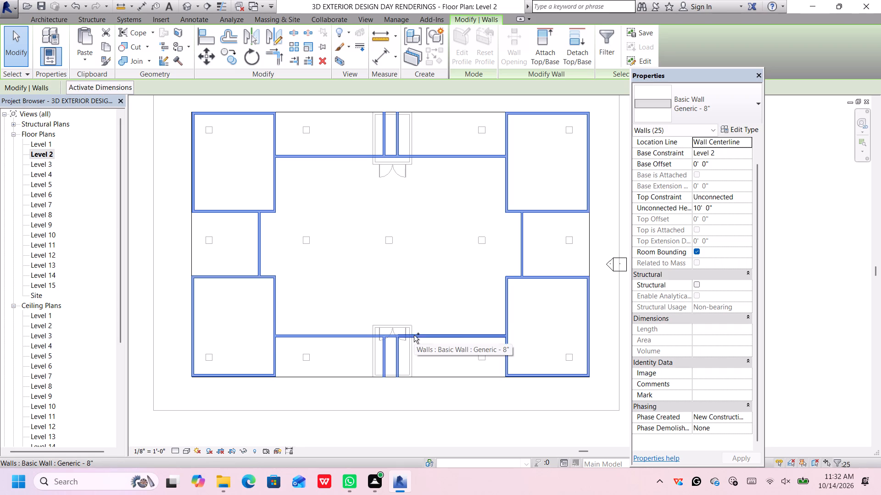
Set the base offset of all the selected Level 2 walls to 1' 0".
scroll(529, 273, "down", 2)
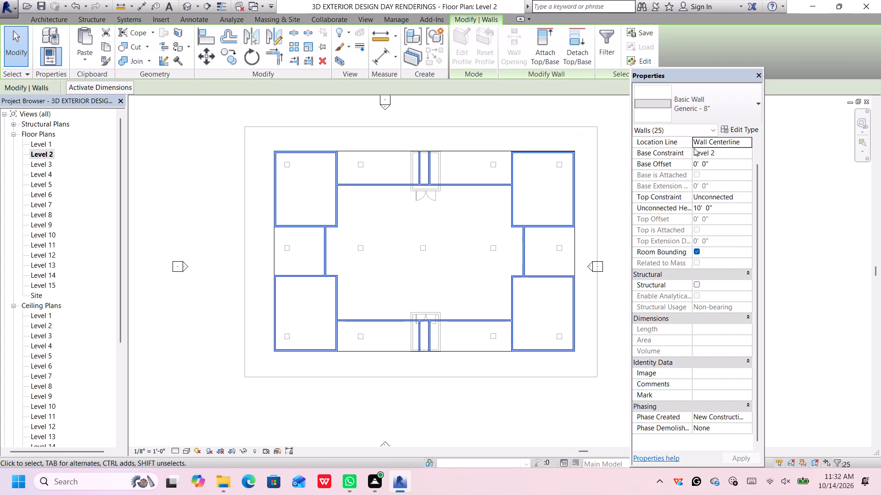
left_click(717, 160)
key("BackSpace")
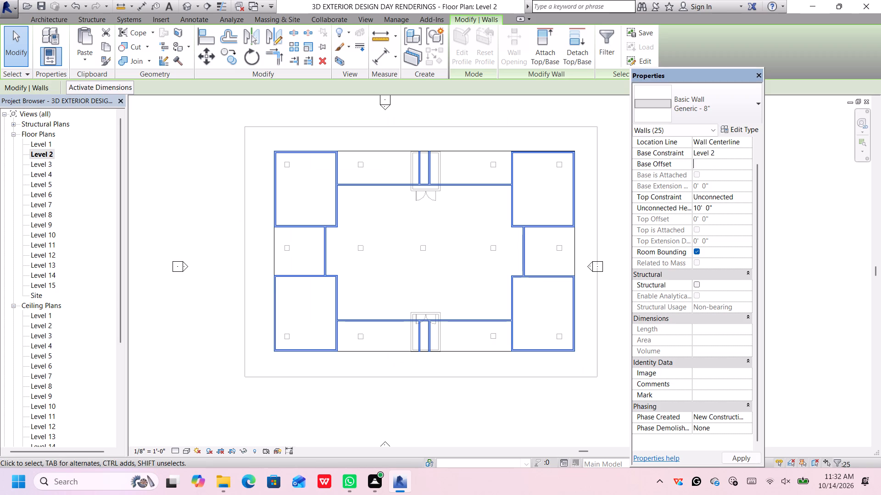
key("1")
key("apostrophe")
key("Return")
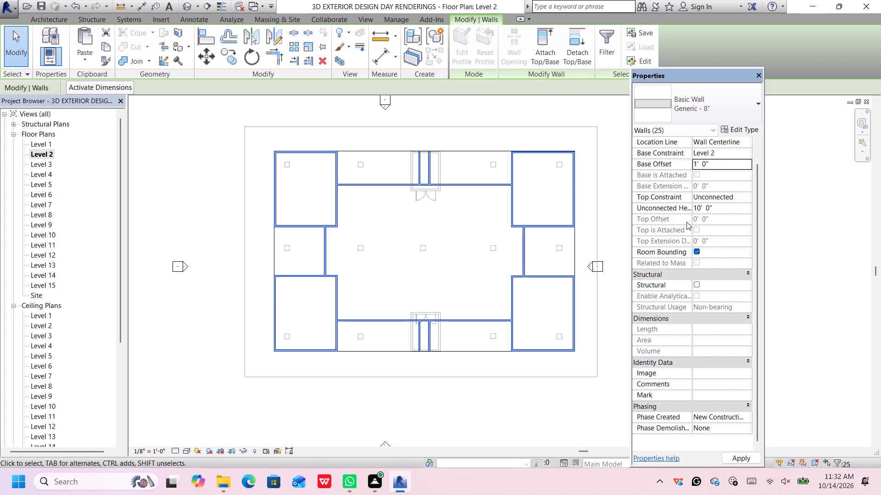
key("Return")
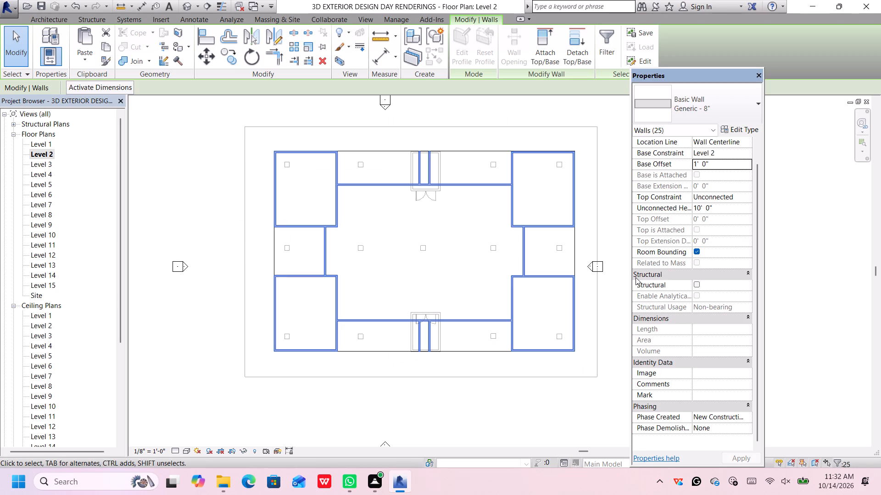
Open the default 3D view and examine how the Level 2 walls sit on the floor slab.
left_click(185, 5)
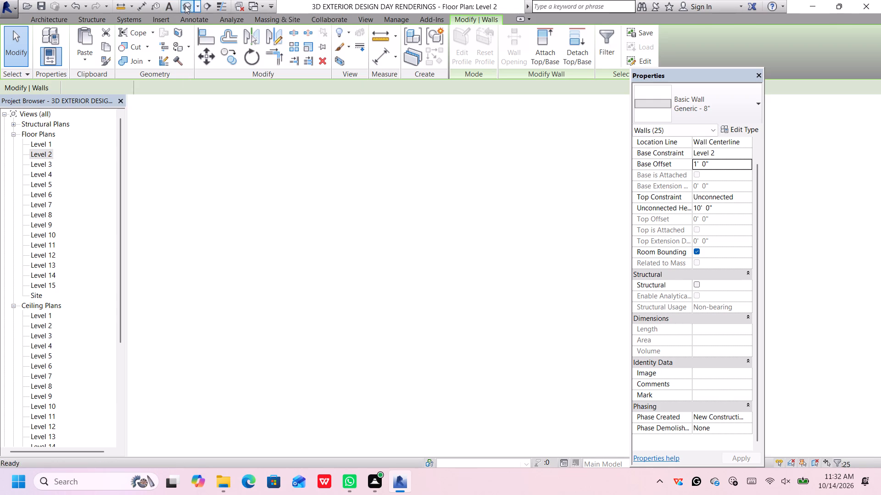
scroll(563, 257, "down", 2)
scroll(546, 306, "up", 4)
scroll(546, 304, "down", 1)
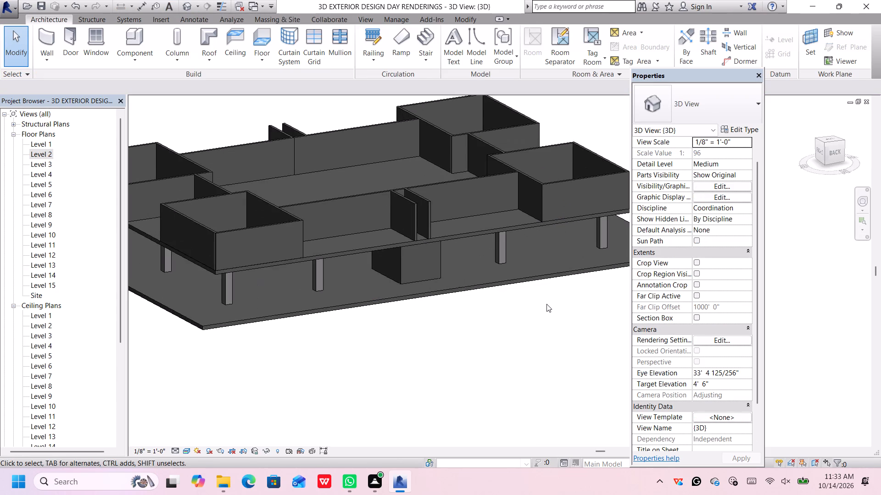
scroll(546, 304, "down", 1)
middle_click_drag(546, 304, 538, 342)
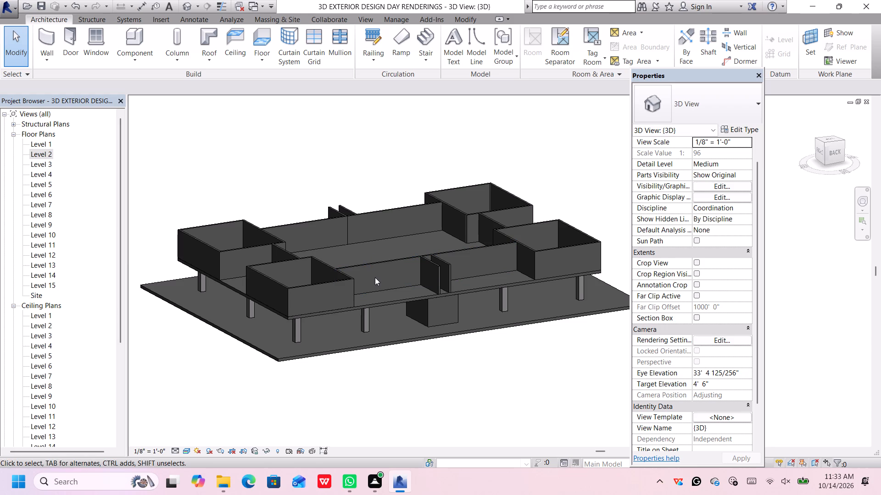
scroll(375, 277, "up", 1)
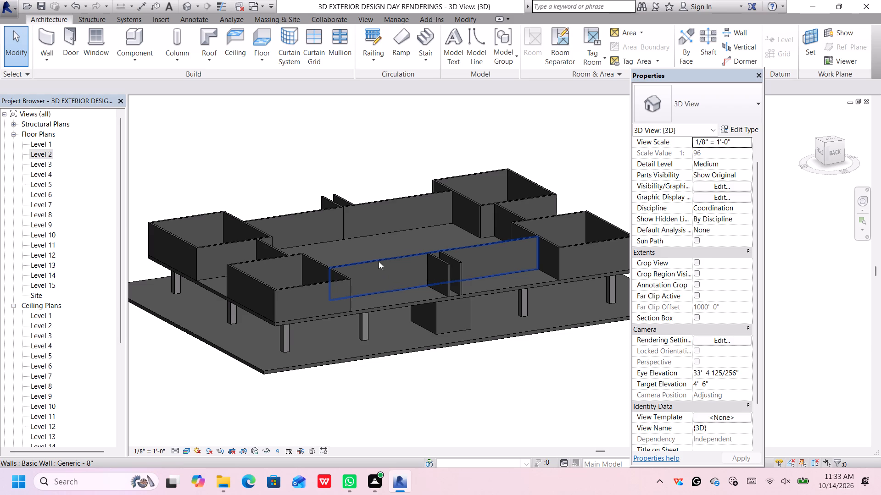
scroll(307, 293, "down", 2)
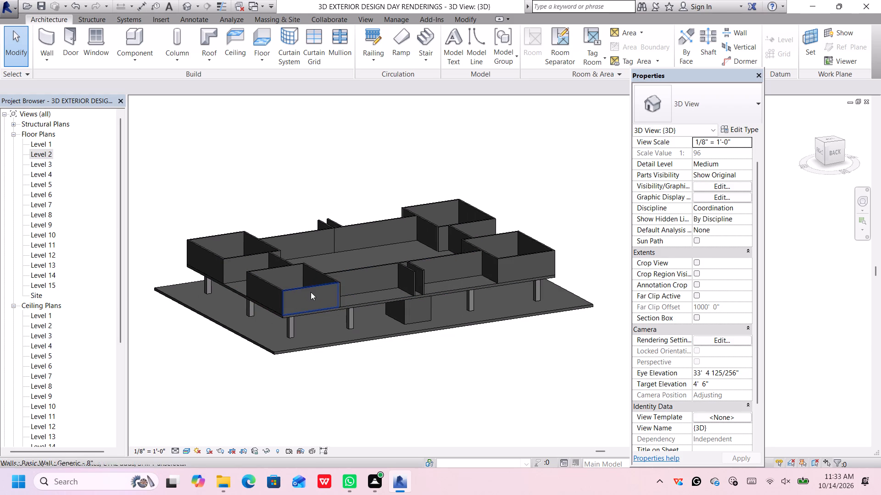
scroll(392, 269, "up", 2)
middle_click_drag(583, 189, 588, 197)
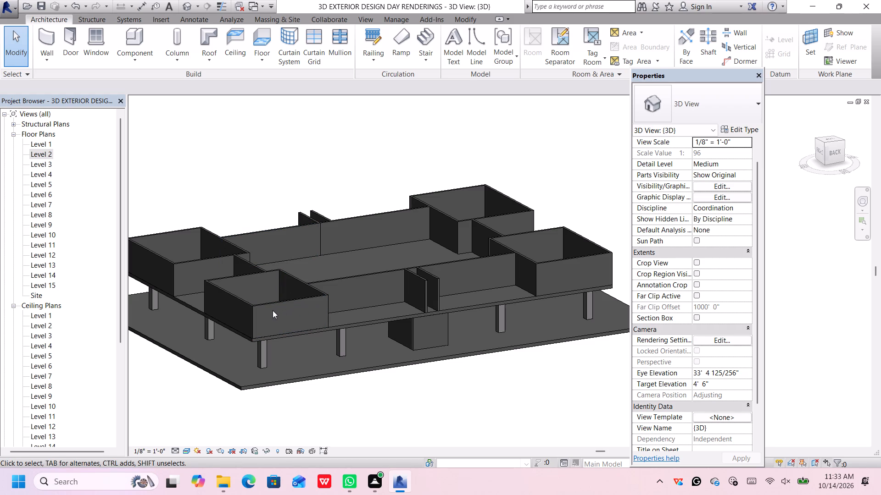
scroll(273, 310, "down", 1)
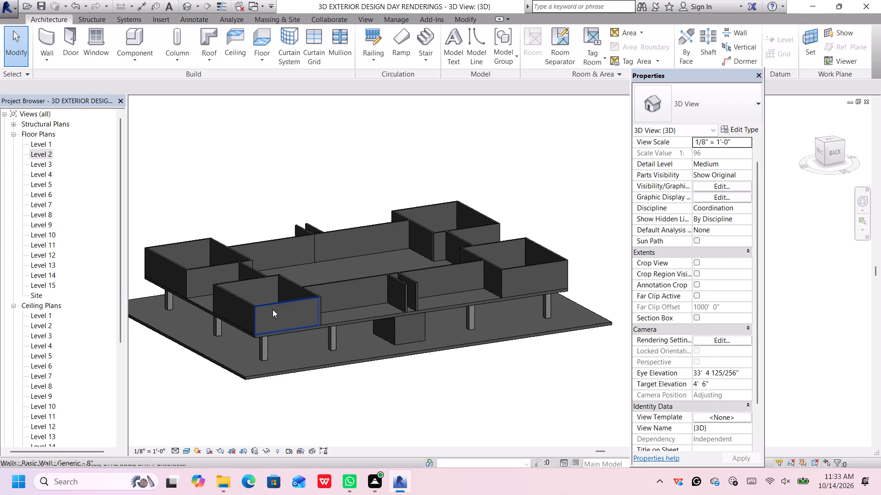
scroll(273, 309, "up", 2)
scroll(274, 307, "down", 3)
middle_click_drag(310, 297, 310, 293)
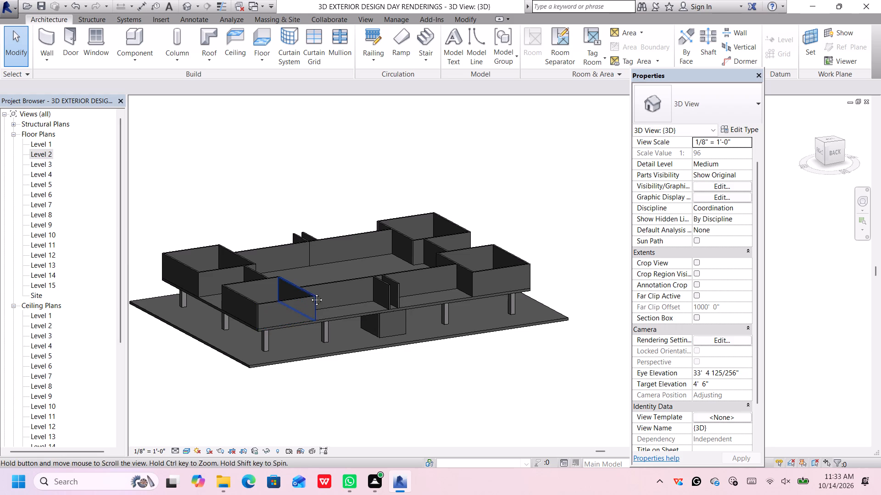
middle_click_drag(310, 293, 308, 264)
Select the Level 2 floor slab in the 3D view.
left_click(324, 289)
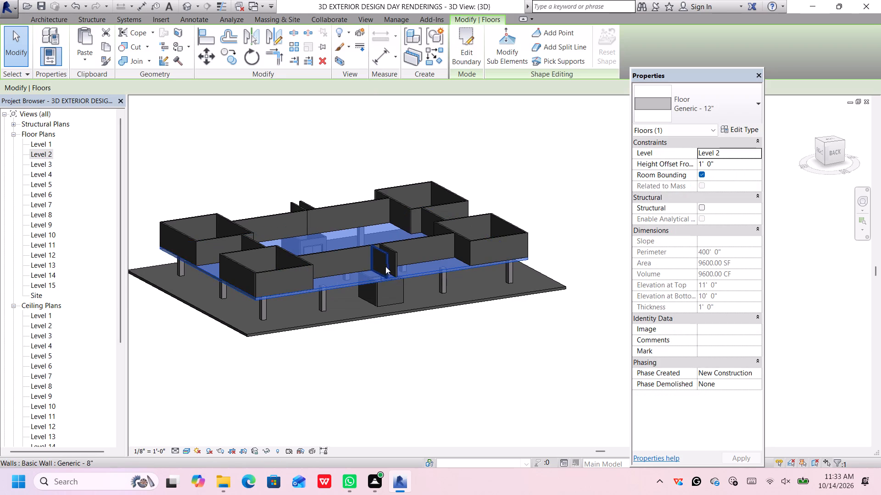
middle_click_drag(385, 267, 395, 286)
scroll(394, 284, "up", 2)
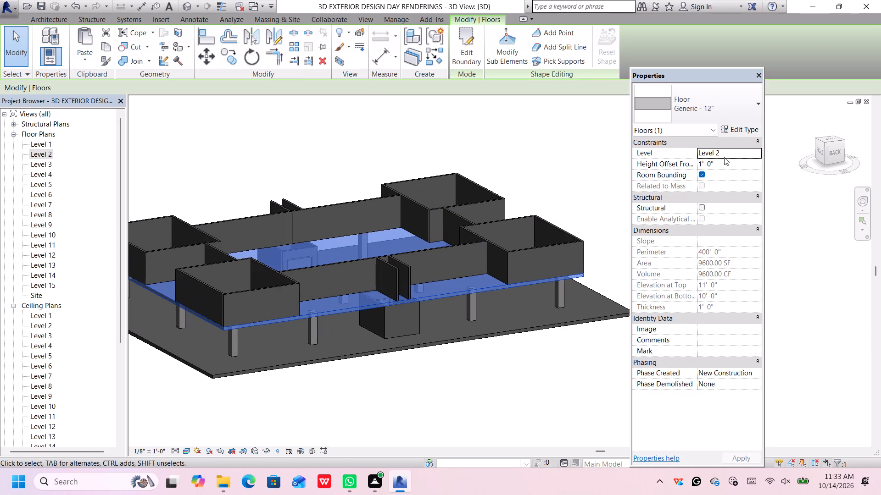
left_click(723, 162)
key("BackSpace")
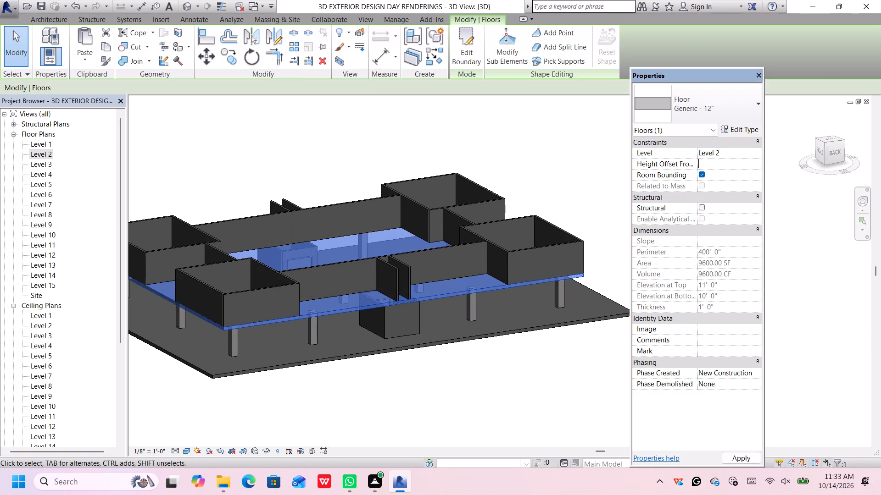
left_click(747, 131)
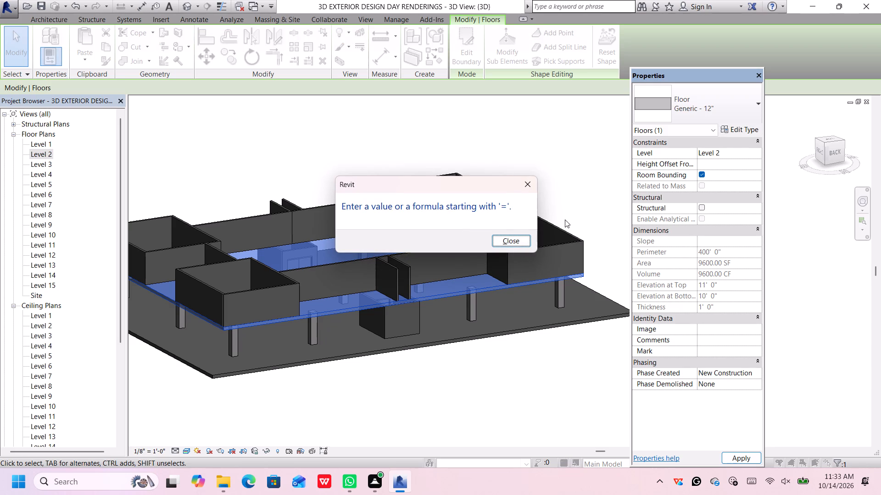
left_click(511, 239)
Duplicate the Level 2 slab's Generic - 12" floor type and name the copy Generic - 2'.
left_click(747, 123)
left_click(745, 130)
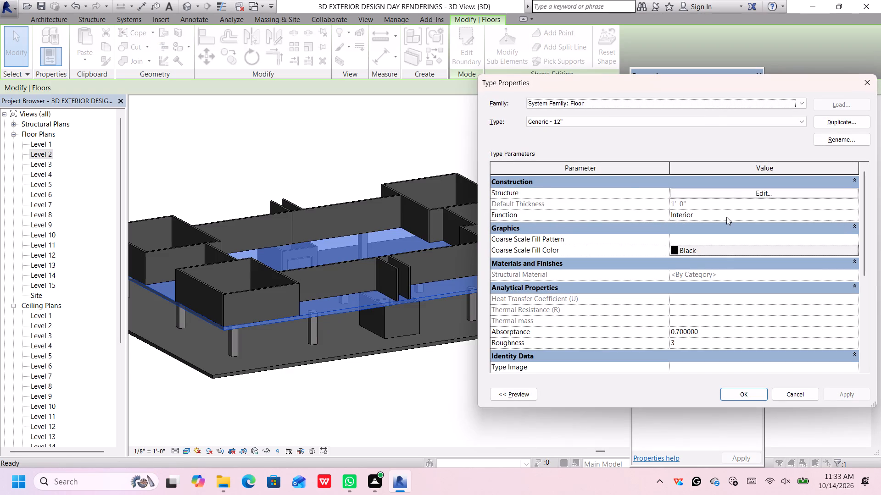
left_click(823, 117)
left_click(679, 236)
left_click(679, 236)
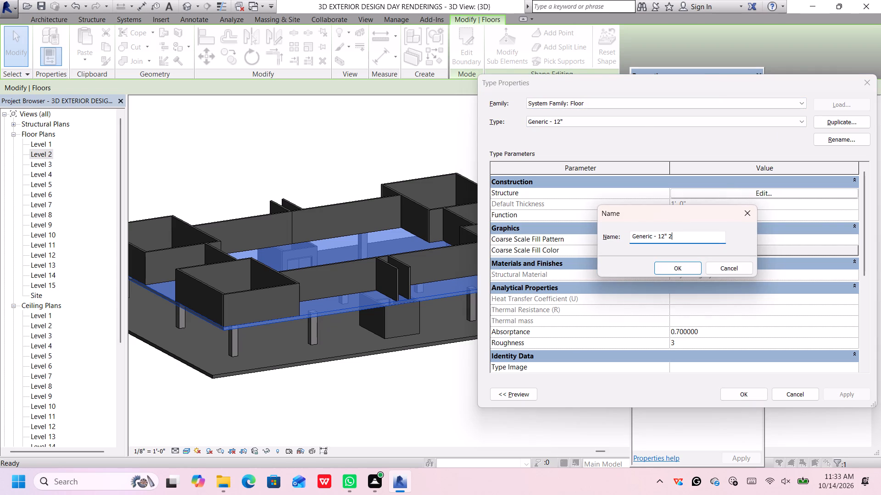
key("BackSpace")
key("BackSpace")
key("BackSpace")
key("BackSpace")
key("BackSpace")
type("2'")
key("Return")
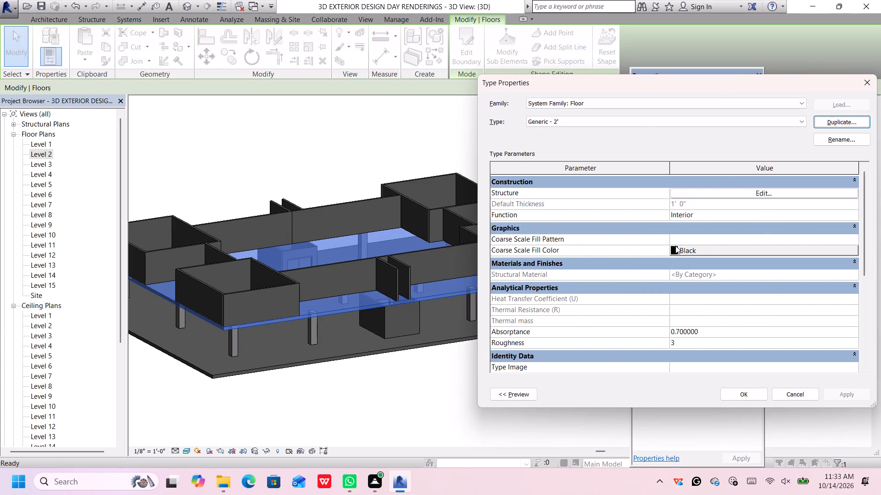
Set the thickness of the new floor type's structure layer to 2'.
left_click(711, 192)
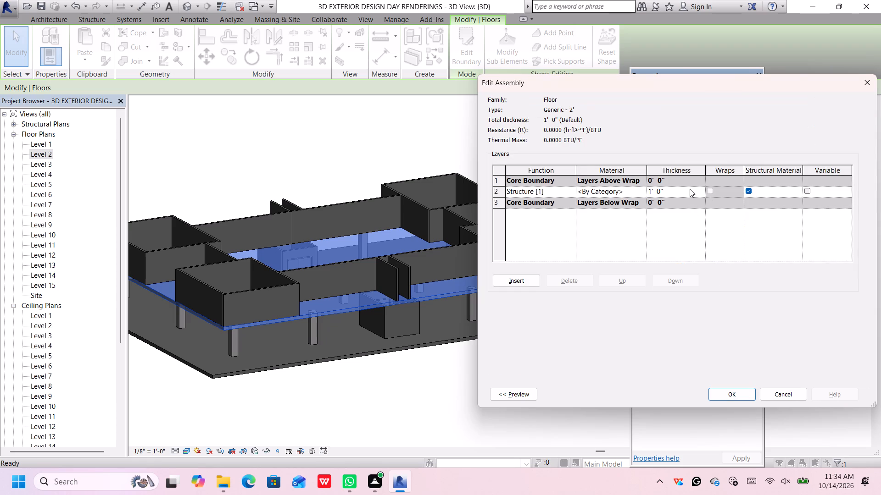
left_click(690, 189)
key("BackSpace")
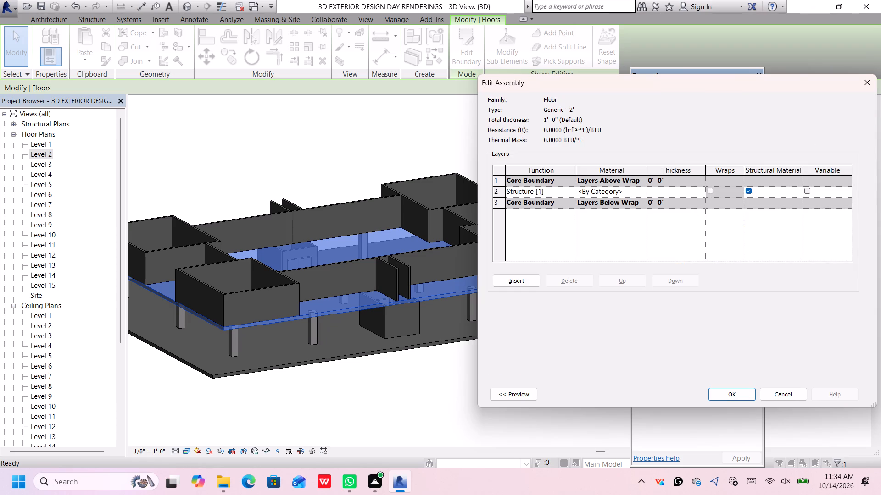
type("2'")
key("Return")
Choose Metal - Painted - Grey from the project materials for the floor type's structure layer.
left_click(621, 189)
left_click(644, 190)
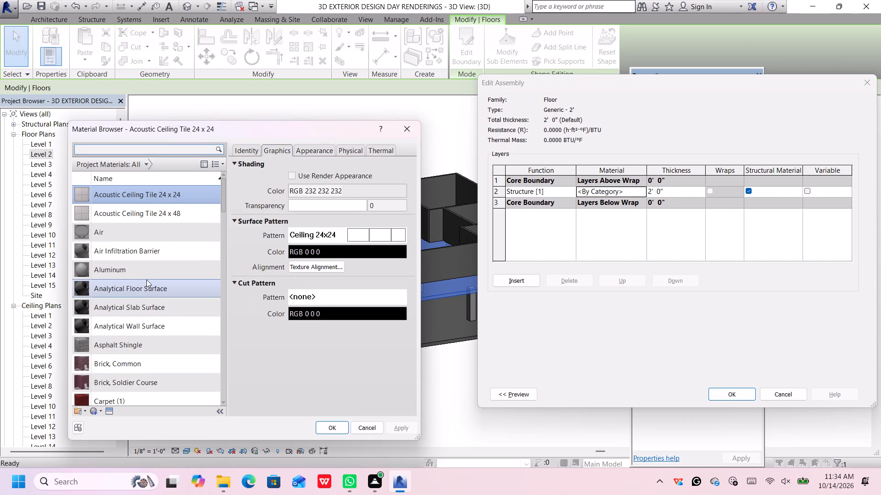
scroll(146, 279, "down", 4)
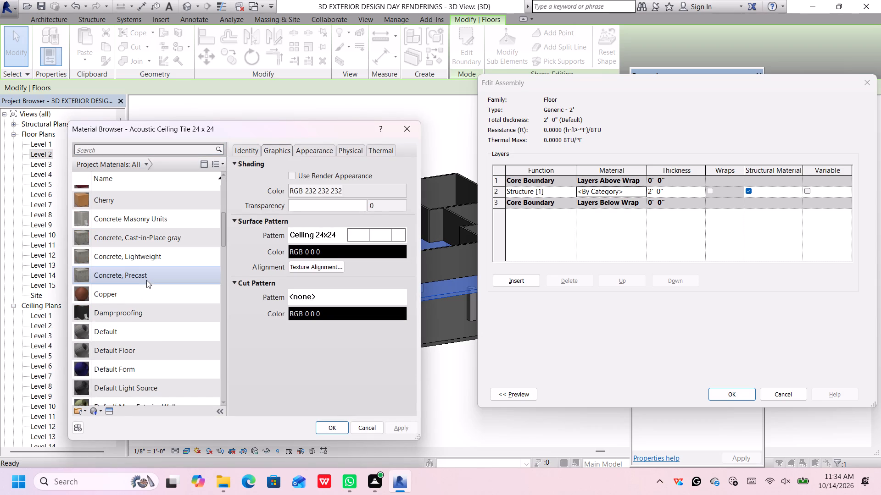
left_click(161, 222)
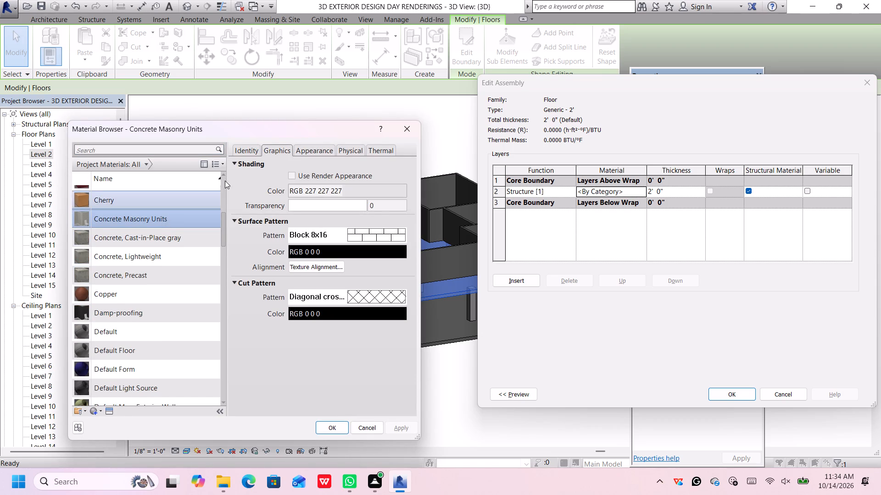
scroll(172, 259, "down", 5)
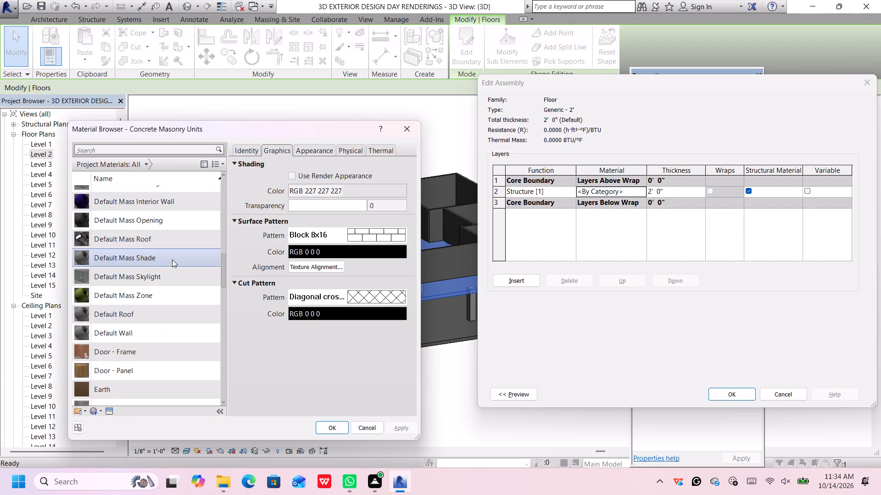
scroll(172, 259, "down", 4)
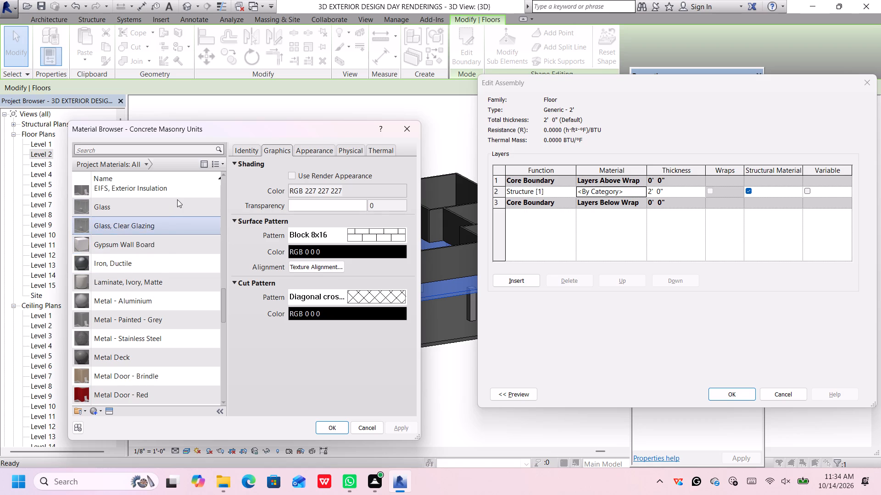
scroll(177, 199, "up", 1)
scroll(169, 257, "up", 1)
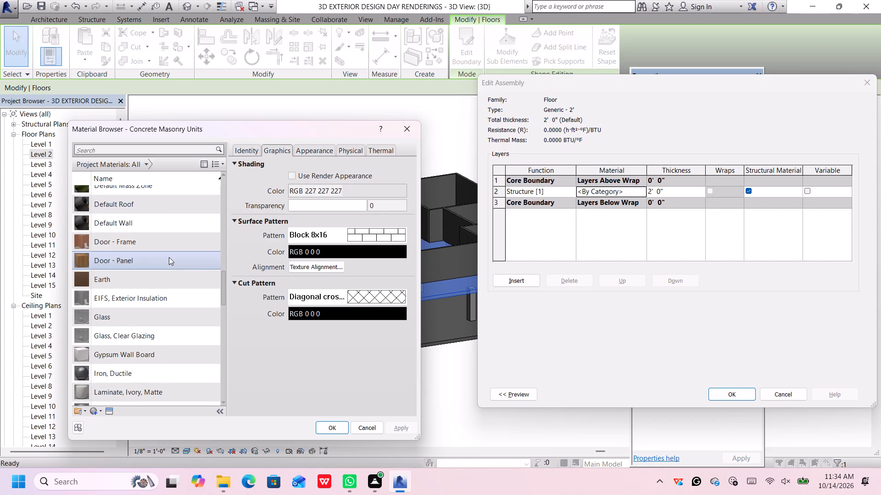
left_click(165, 295)
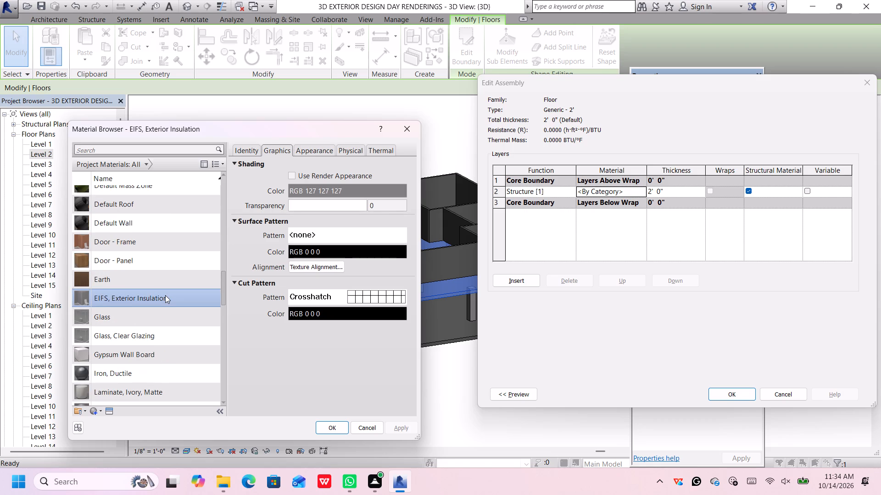
scroll(165, 295, "down", 4)
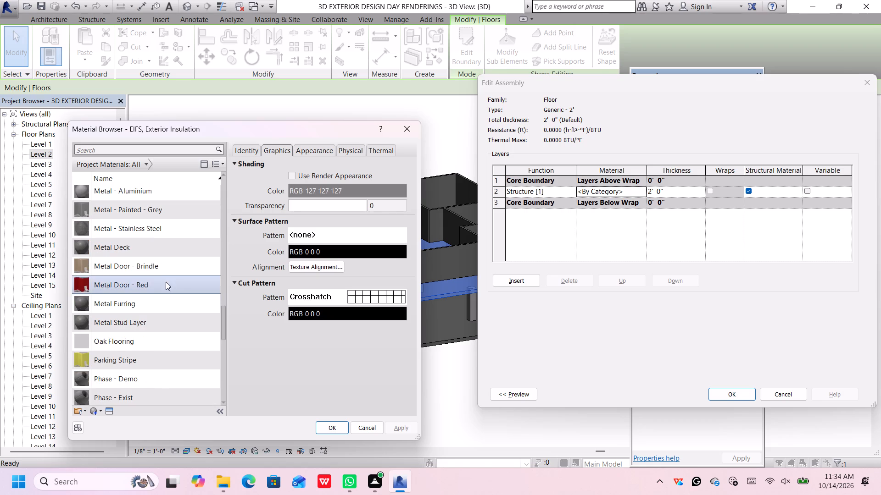
left_click(176, 207)
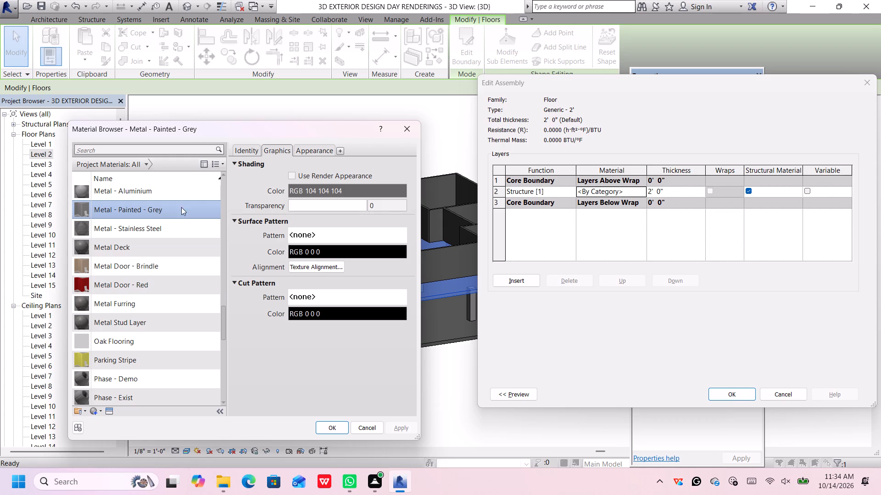
Set the material's appearance wall paint color to white, RGB 255 255 255, and apply the material and new floor type to the slab.
left_click(306, 153)
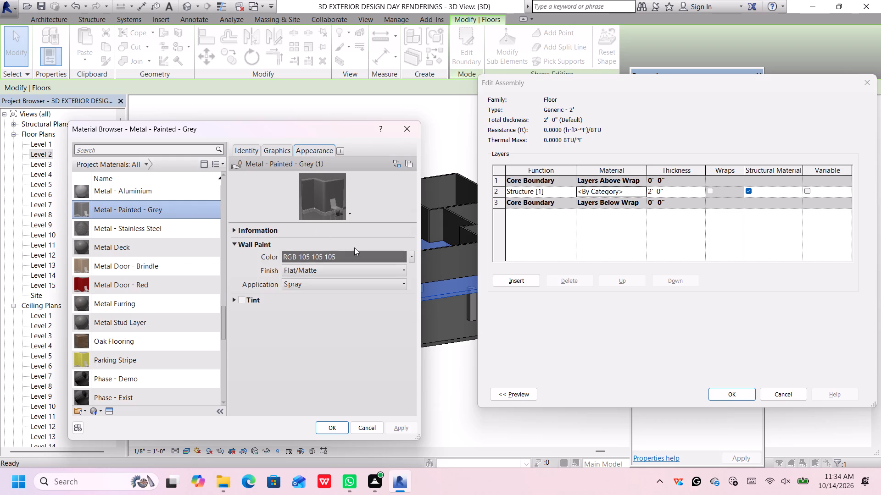
left_click(410, 254)
left_click(401, 267)
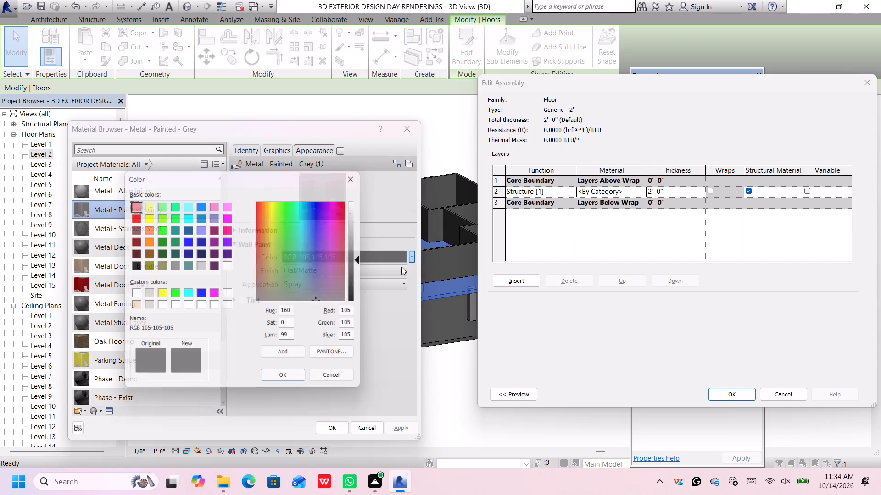
left_click(134, 295)
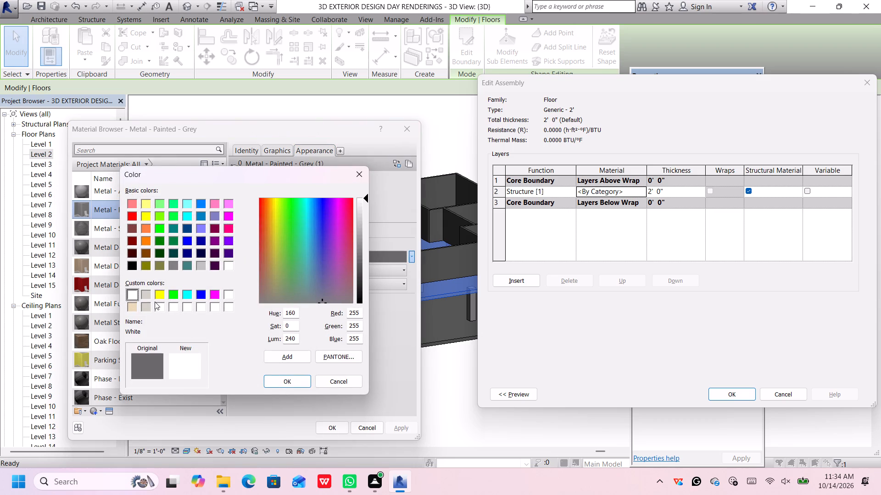
left_click(294, 380)
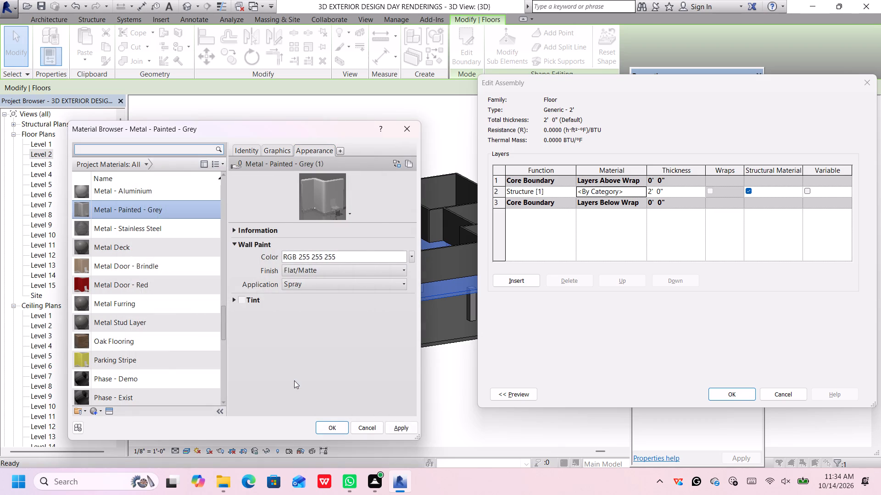
left_click(341, 425)
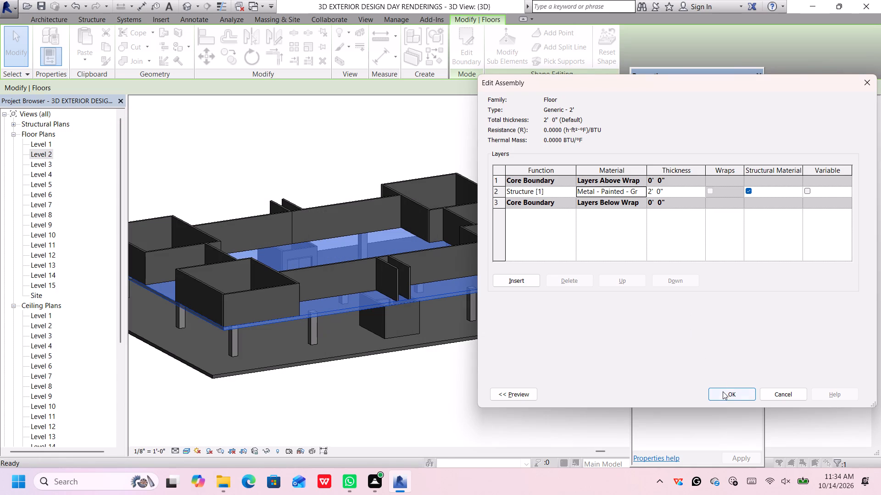
left_click(724, 392)
left_click(724, 392)
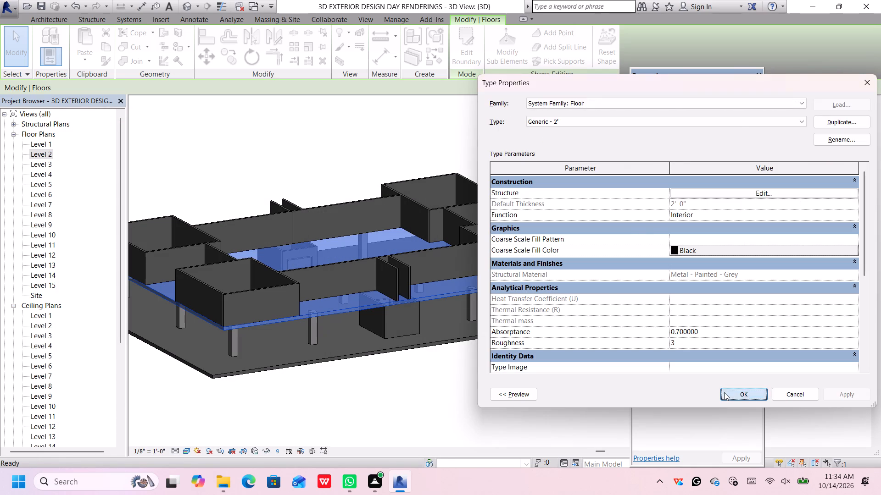
scroll(518, 374, "down", 2)
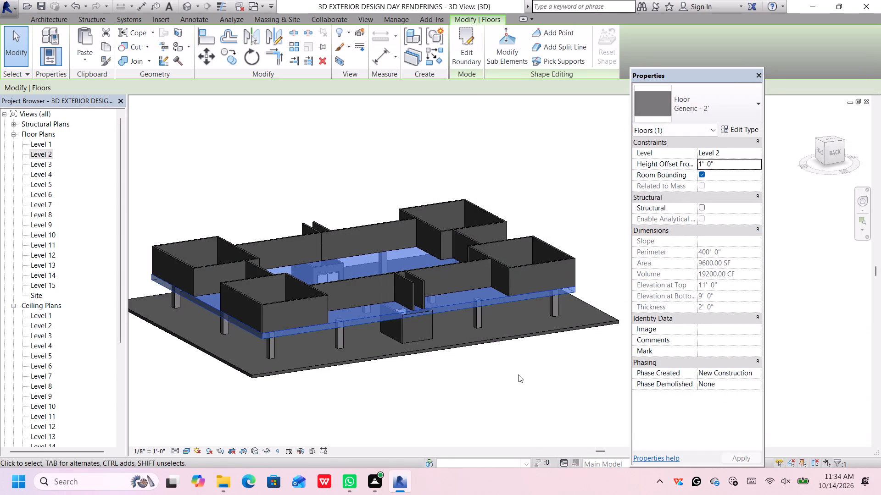
scroll(518, 374, "up", 2)
left_click(520, 367)
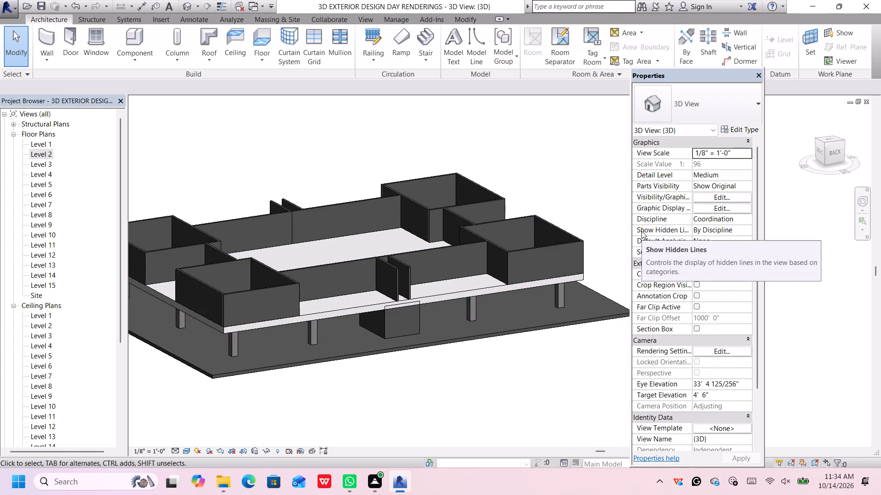
Set the Level 2 floor slab's height offset from level to 2' 0".
left_click(496, 288)
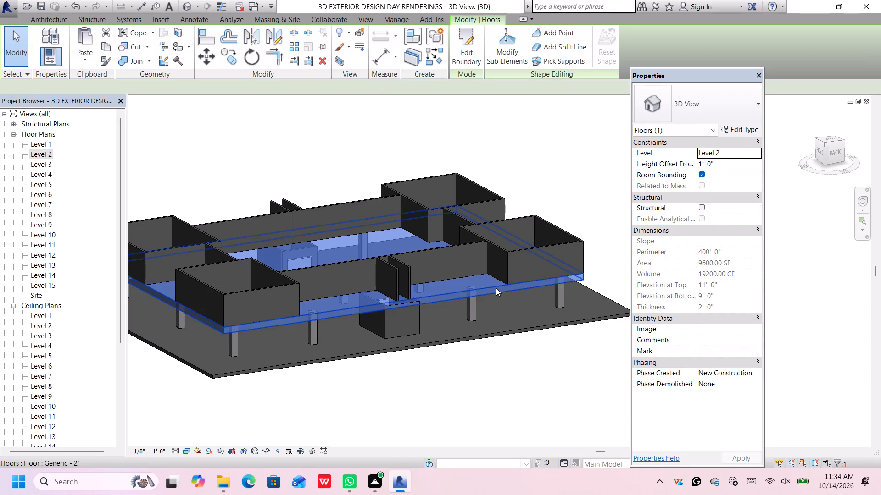
left_click(721, 160)
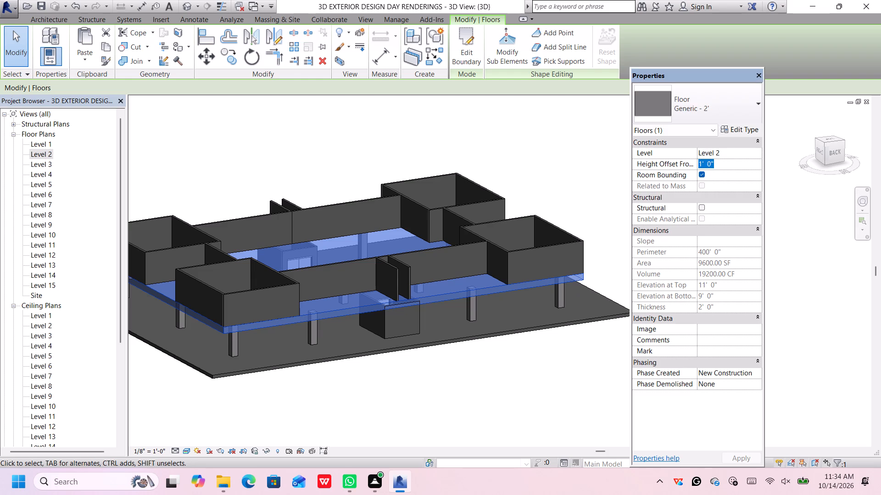
key("BackSpace")
key("2")
key("apostrophe")
key("Return")
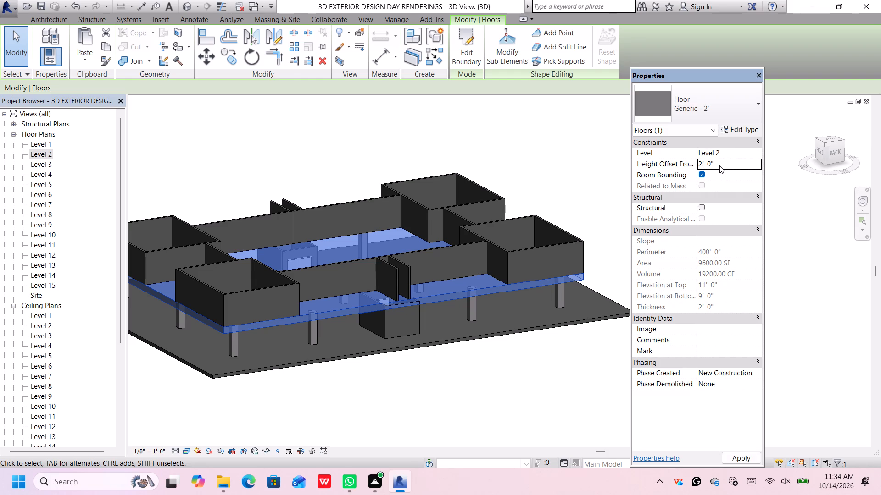
key("Return")
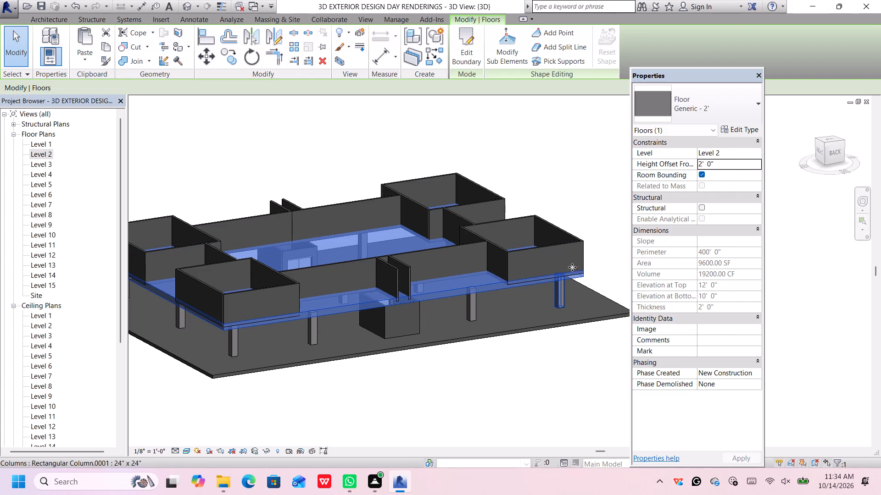
left_click(598, 233)
Examine in 3D how the Level 2 walls and short parallel partitions meet the raised floor slab.
scroll(540, 381, "down", 1)
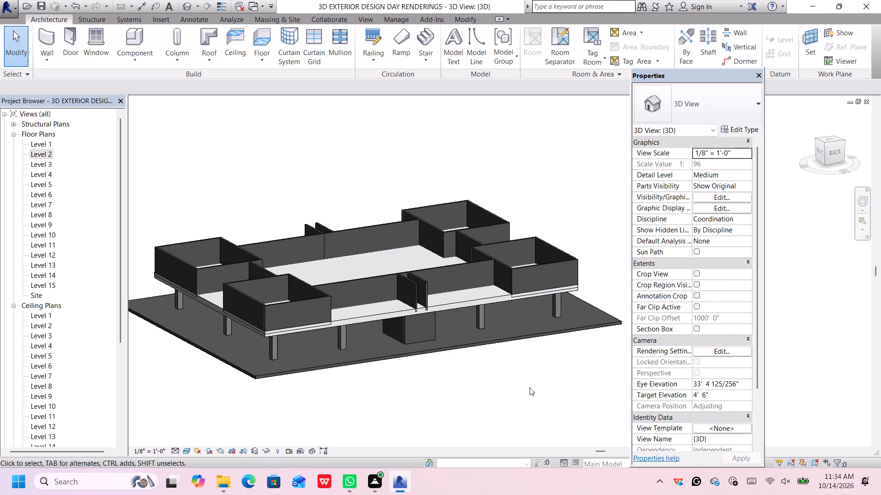
middle_click_drag(530, 387, 539, 337)
scroll(423, 242, "up", 1)
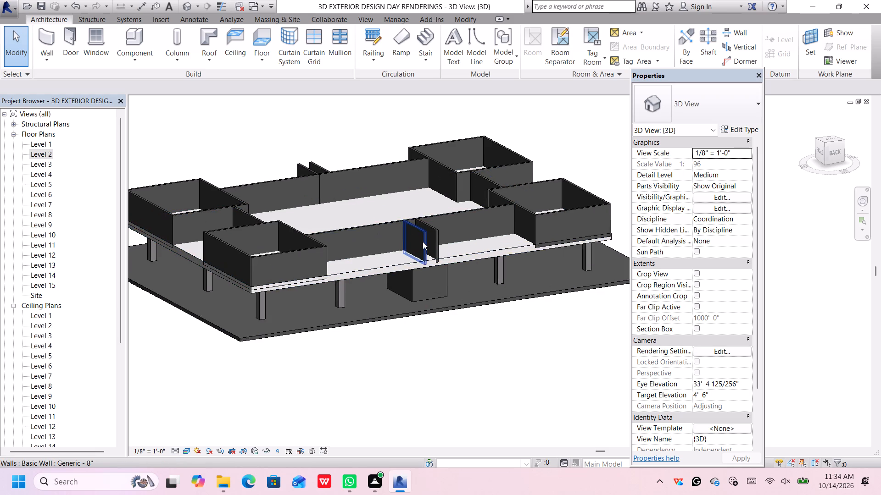
scroll(423, 242, "up", 3)
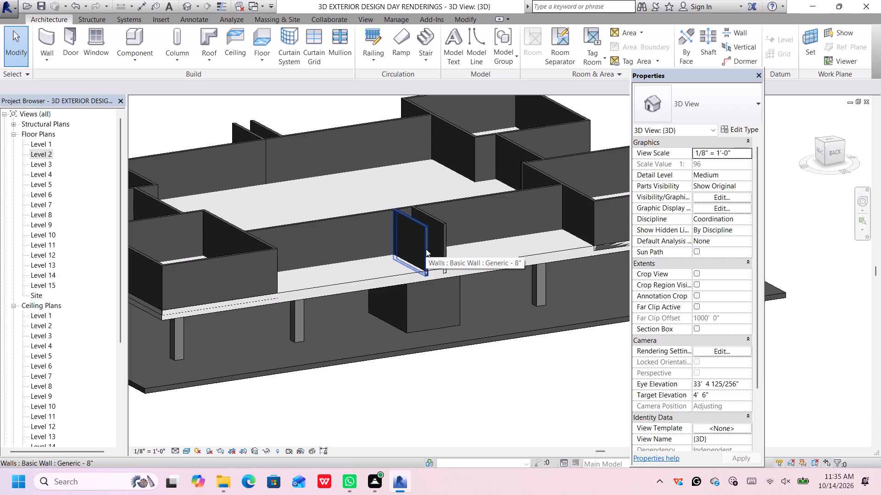
middle_click_drag(426, 249, 425, 244)
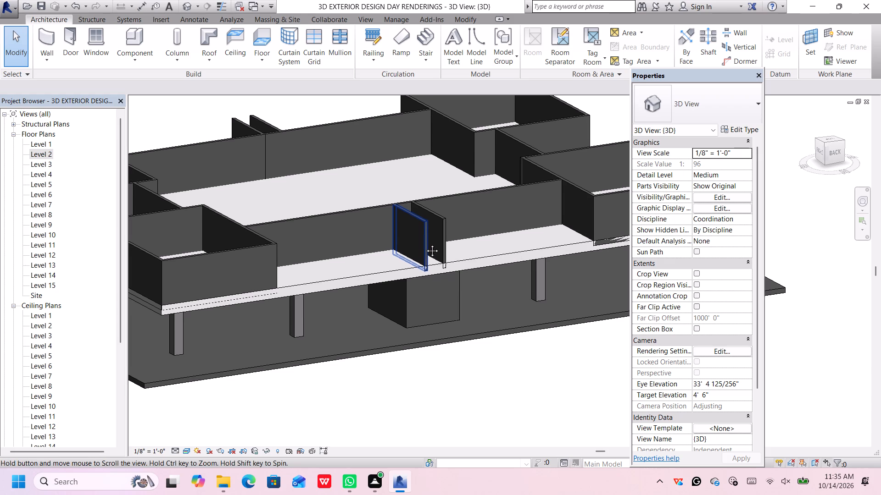
middle_click_drag(425, 244, 430, 256)
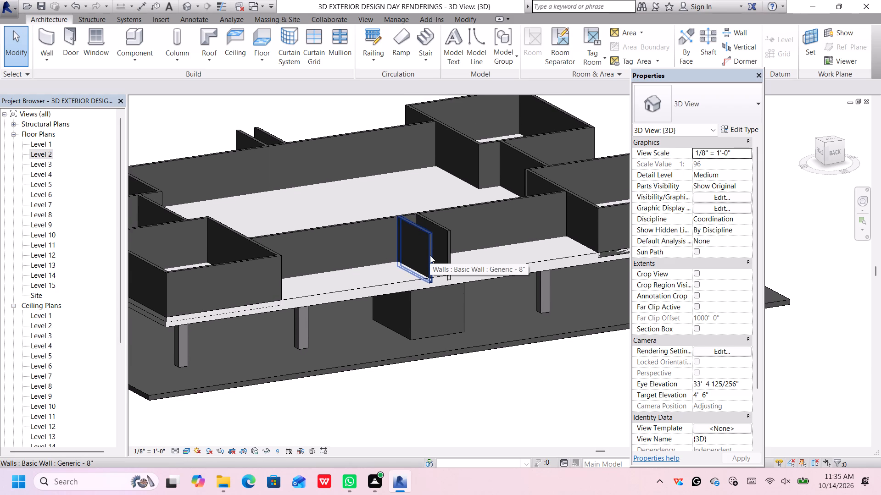
middle_click_drag(430, 255, 439, 267)
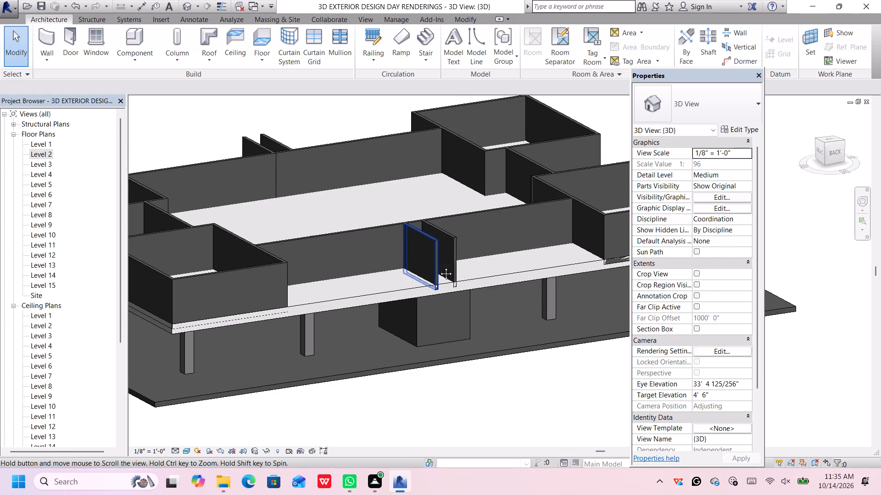
middle_click_drag(439, 267, 449, 280)
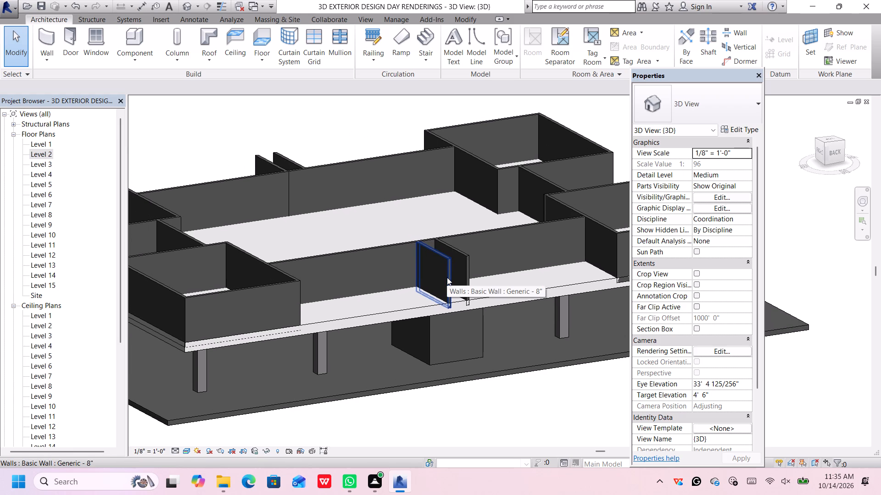
Set the base offset of one short partition wall projecting from the back-side long Level 2 wall to 0' 0".
scroll(447, 277, "up", 3)
left_click(447, 277)
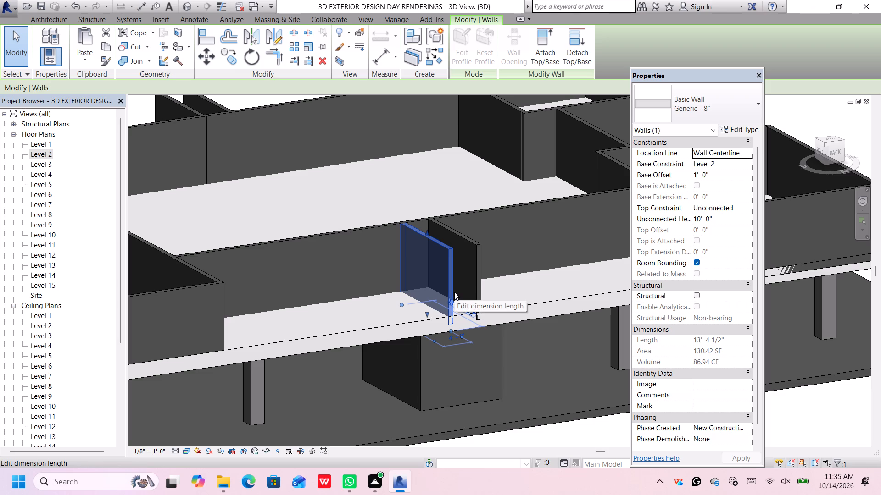
scroll(454, 289, "down", 3)
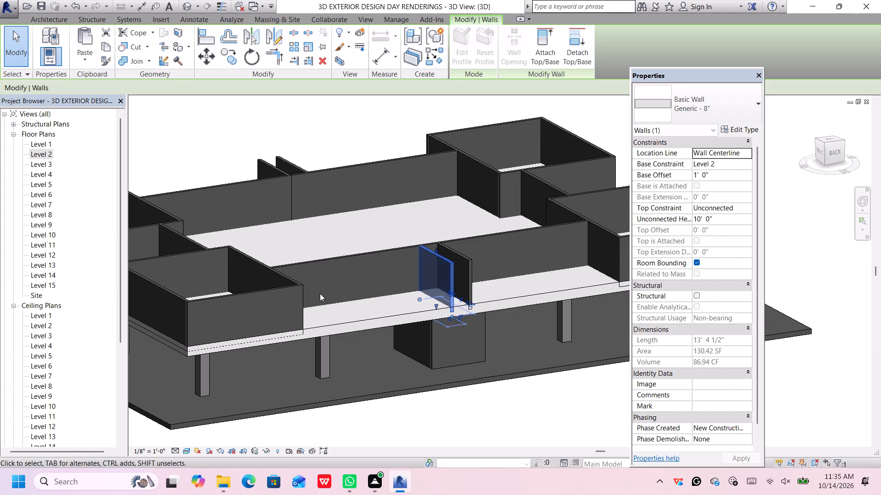
scroll(326, 288, "down", 2)
scroll(434, 278, "up", 1)
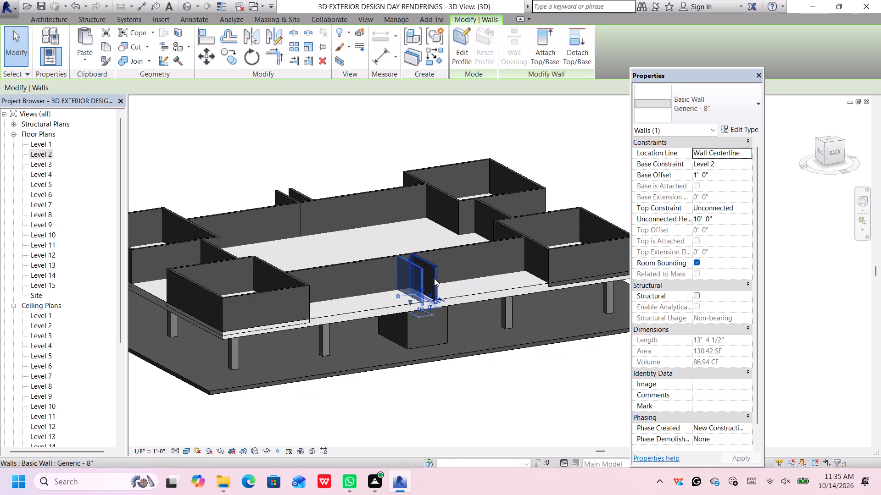
left_click(434, 278)
left_click(419, 277)
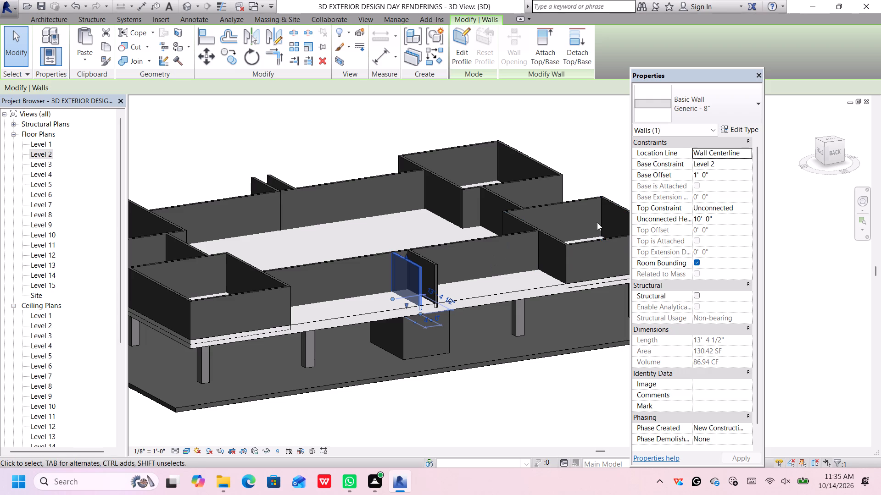
left_click(726, 173)
key("BackSpace")
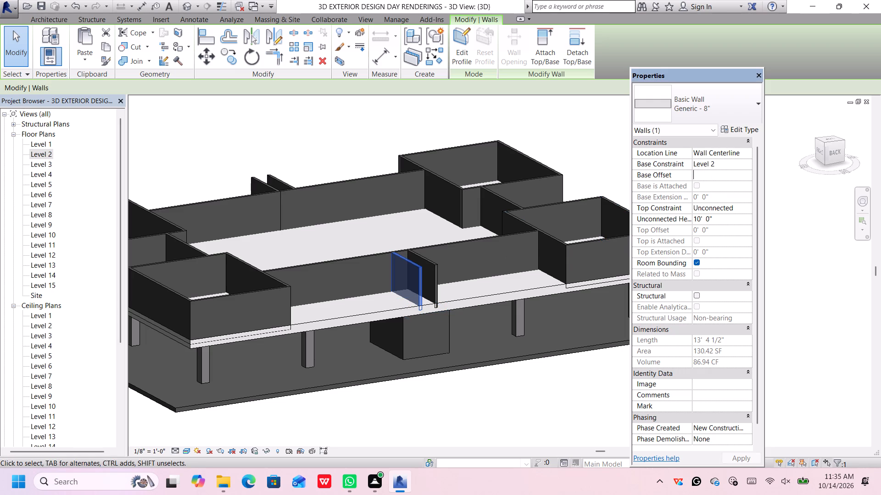
type("0'")
key("Return")
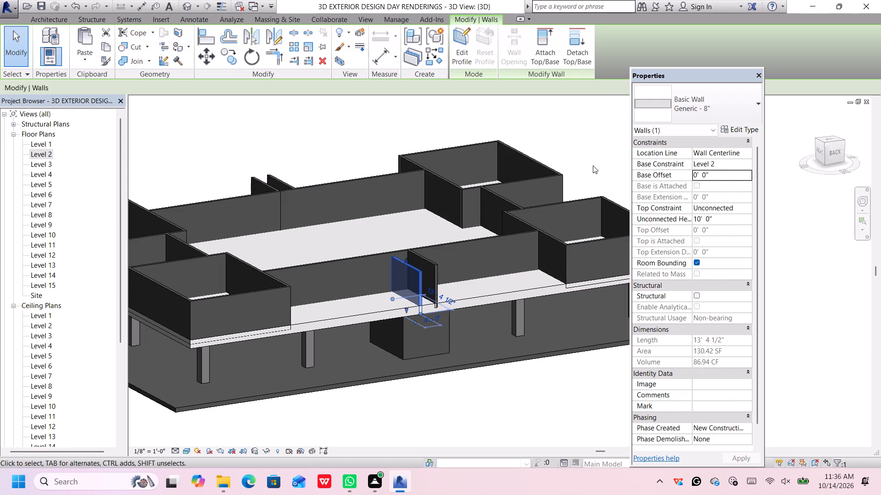
Duplicate the selected partition's wall type and name the new type Generic - 3'.
scroll(585, 160, "up", 2)
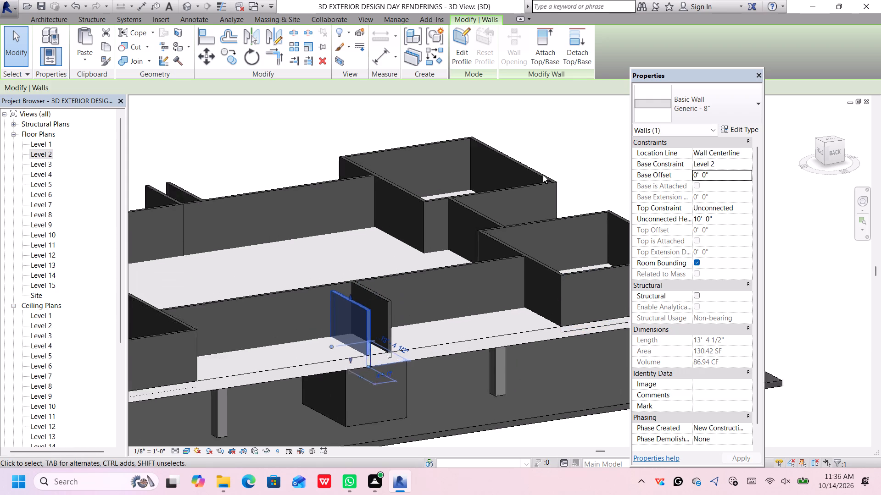
scroll(543, 175, "up", 1)
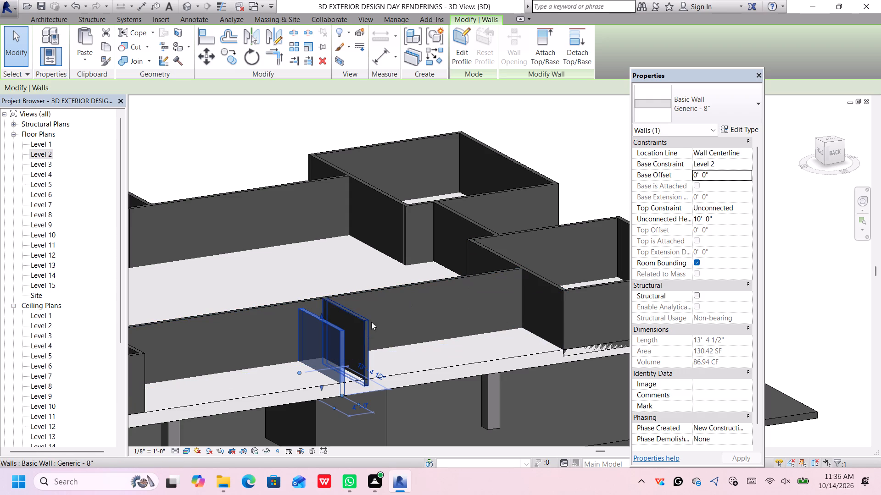
left_click(746, 133)
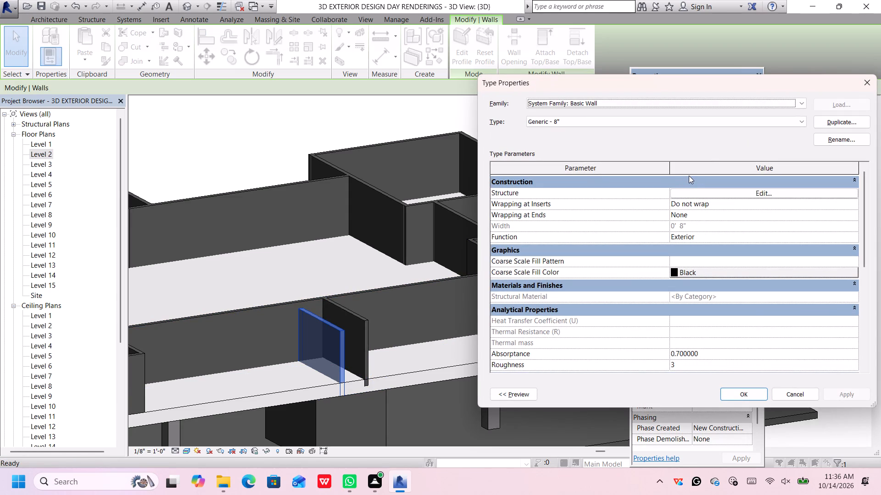
scroll(627, 220, "up", 1)
scroll(564, 225, "down", 1)
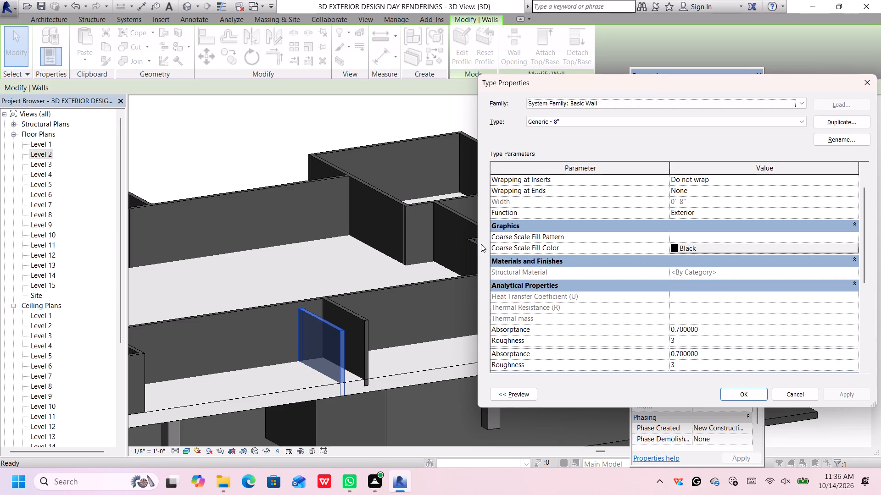
left_click(860, 122)
left_click(678, 236)
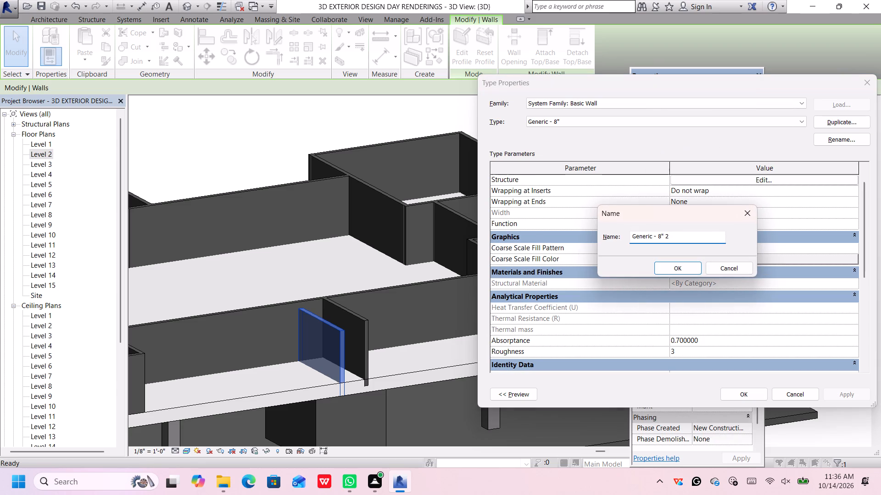
key("BackSpace")
key("BackSpace")
key("BackSpace")
key("BackSpace")
type("3'")
left_click(679, 267)
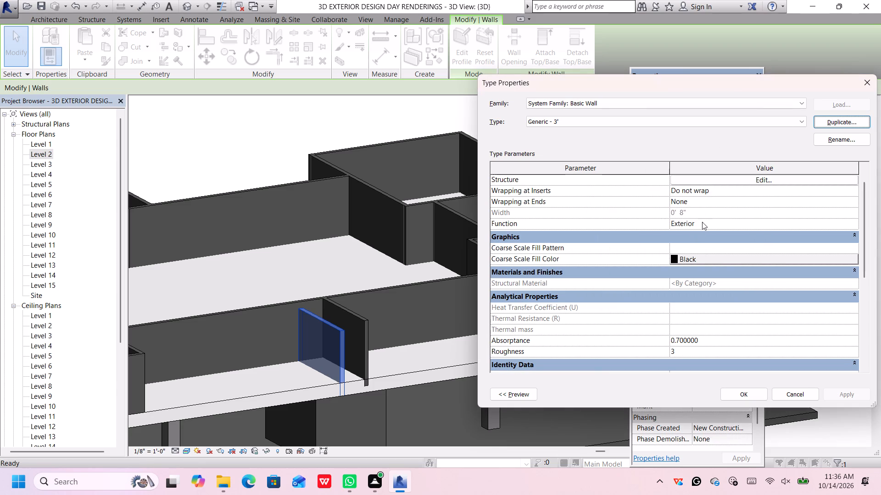
Set the new wall type's structure layer thickness to 3'.
left_click(732, 180)
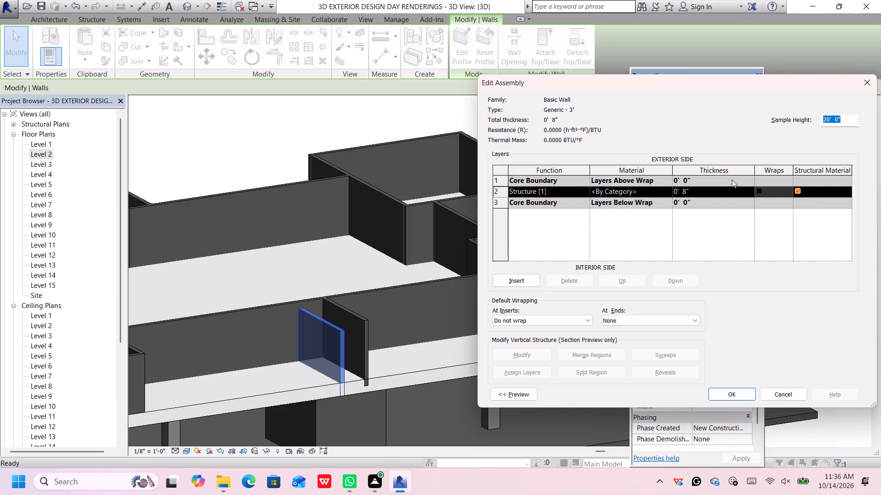
left_click(725, 190)
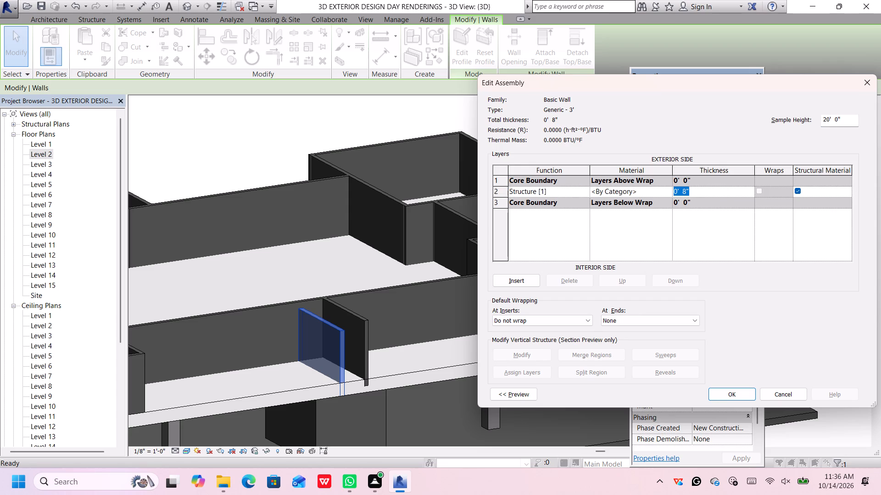
key("BackSpace")
type("3'")
key("Return")
Assign the Metal - Painted - Grey material to the structure layer and apply the Generic - 3' type to the partition.
left_click(669, 192)
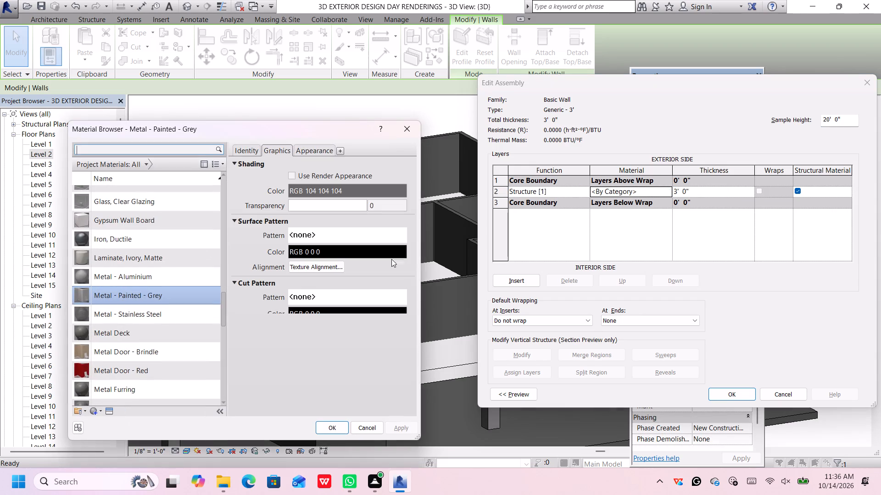
left_click(164, 297)
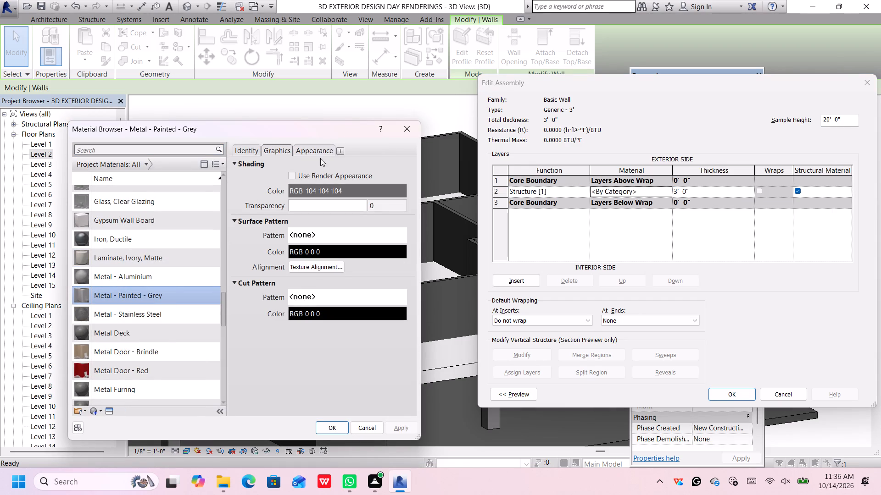
left_click(320, 154)
left_click(328, 427)
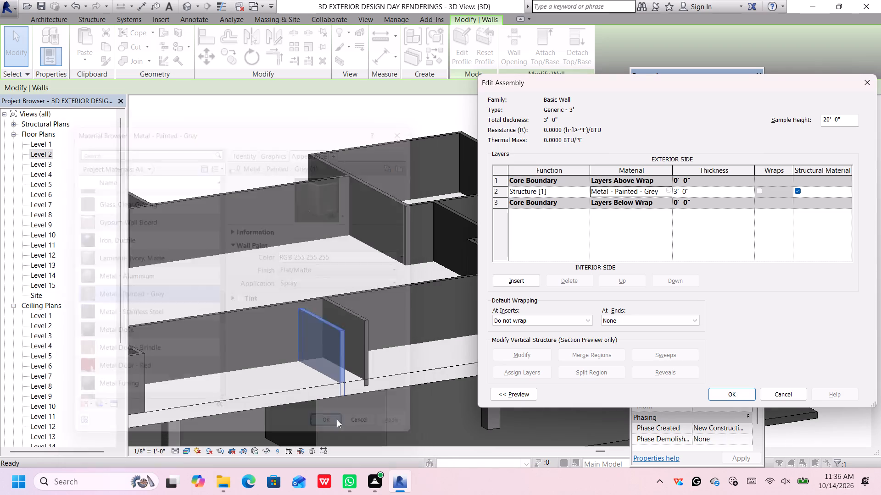
left_click(734, 393)
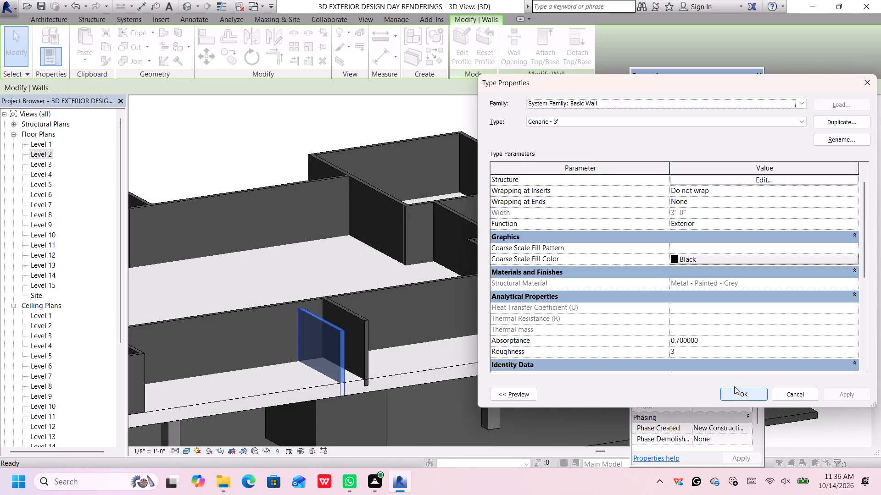
left_click(734, 386)
left_click(739, 392)
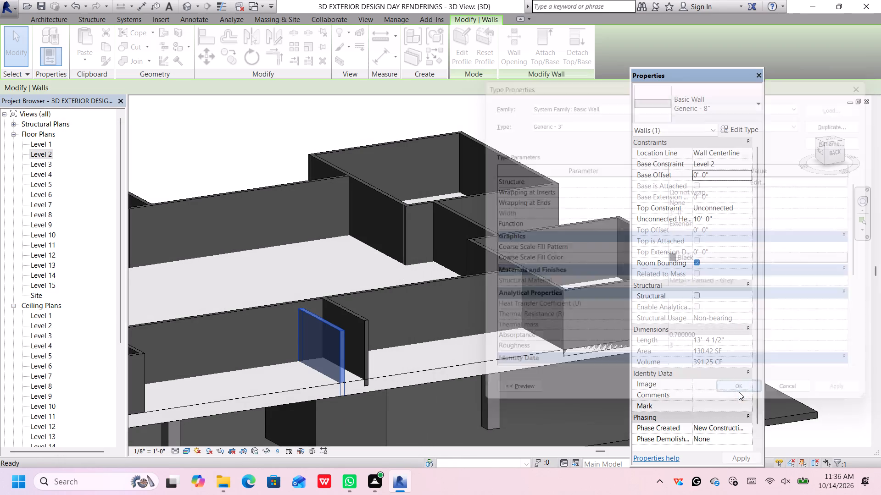
Set the 3' thick partition's unconnected height to 12' 0".
scroll(467, 389, "down", 4)
middle_click_drag(477, 400, 500, 359)
middle_click_drag(451, 345, 455, 334)
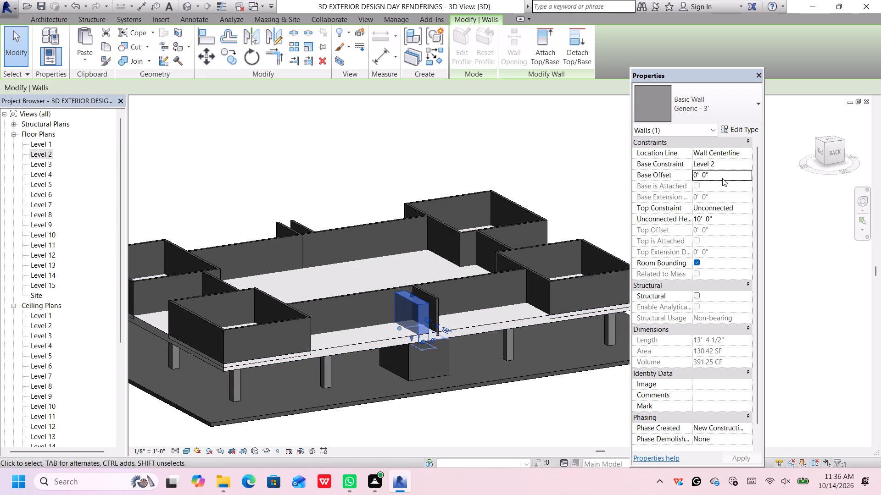
left_click(719, 221)
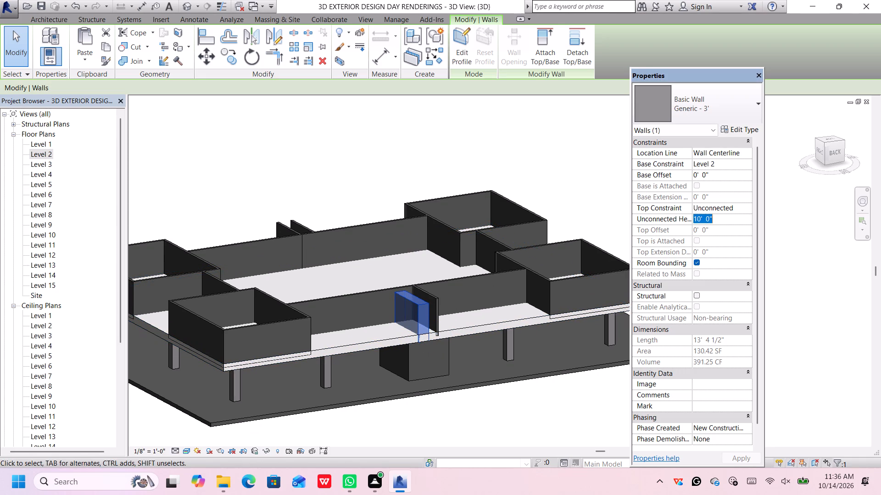
key("BackSpace")
type("12")
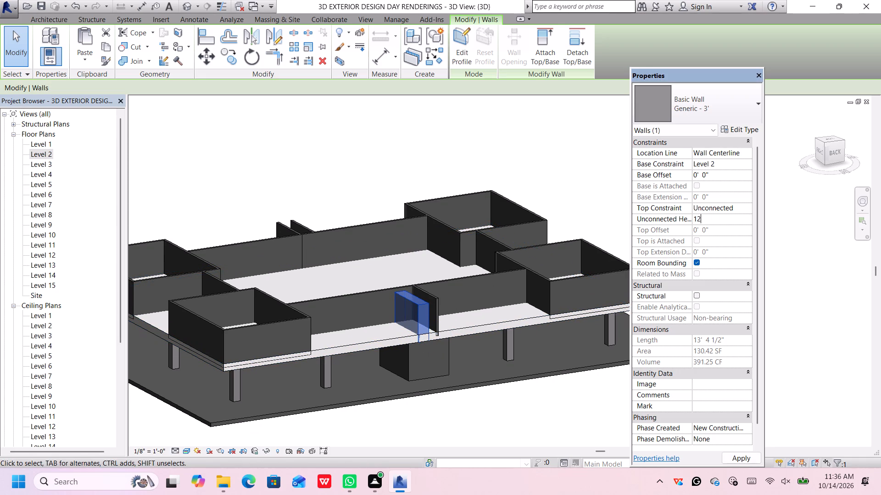
key("apostrophe")
key("Return")
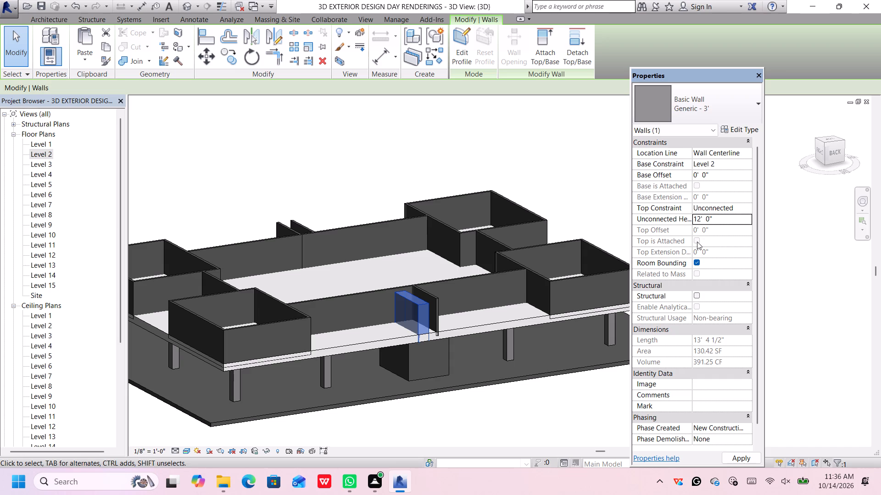
key("Return")
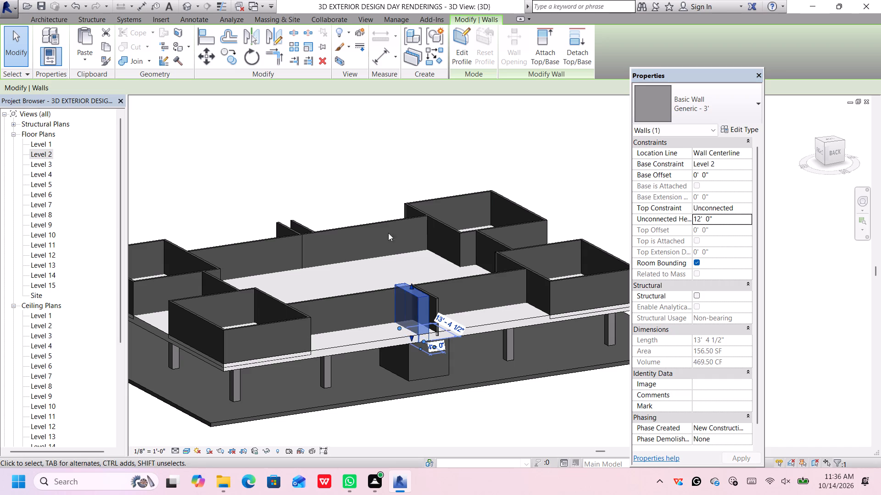
Set the base offset of the long back-side Level 2 wall behind the partitions to 2' 0", then deselect it.
scroll(395, 242, "up", 5)
scroll(406, 299, "down", 5)
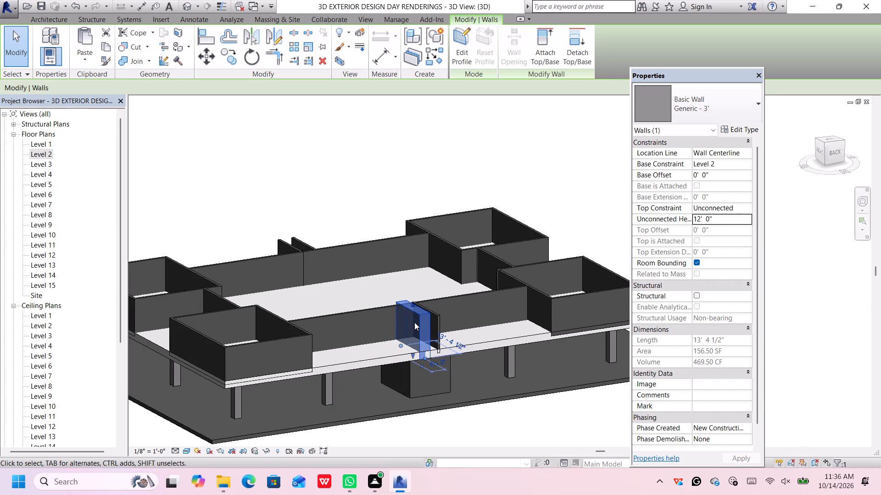
middle_click_drag(414, 321, 420, 301)
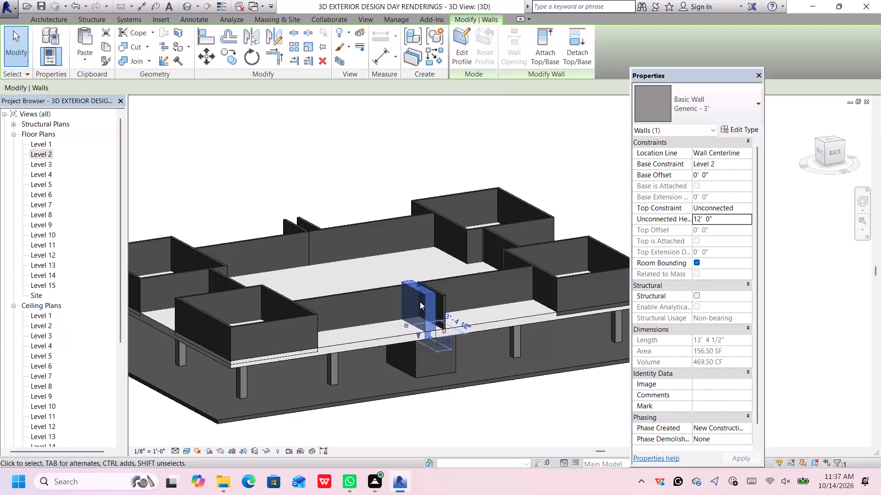
scroll(405, 297, "up", 6)
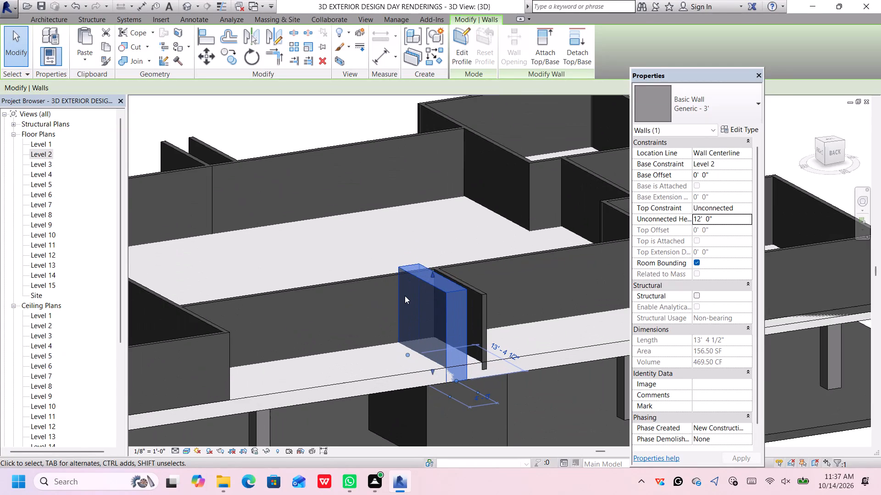
scroll(405, 296, "down", 5)
middle_click_drag(407, 296, 406, 271)
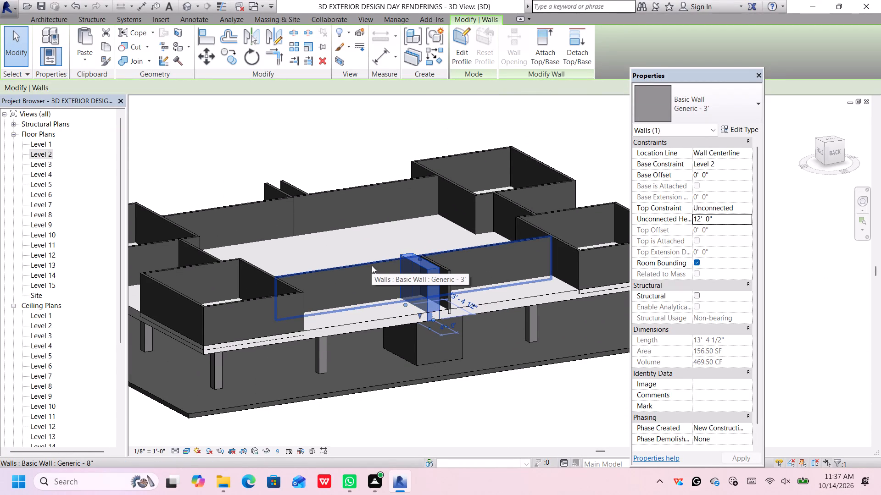
left_click(373, 266)
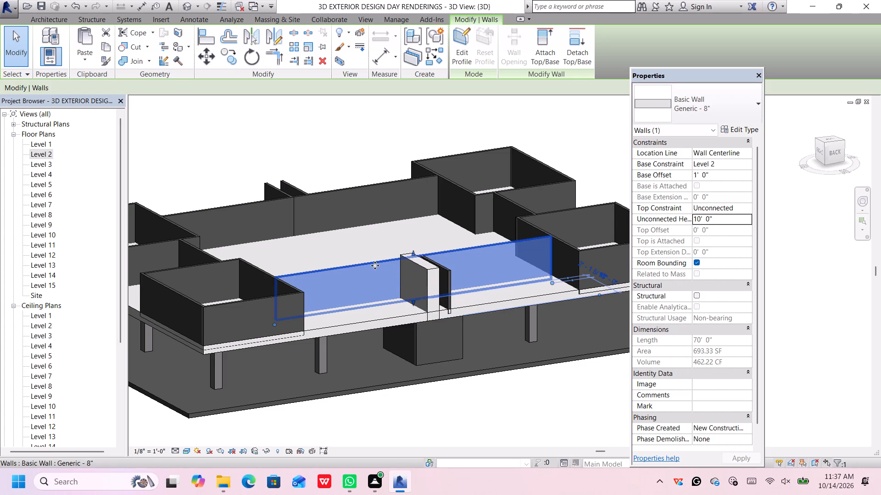
left_click(711, 175)
key("BackSpace")
key("BackSpace")
key("BackSpace")
key("BackSpace")
key("BackSpace")
key("BackSpace")
key("BackSpace")
key("BackSpace")
key("BackSpace")
key("BackSpace")
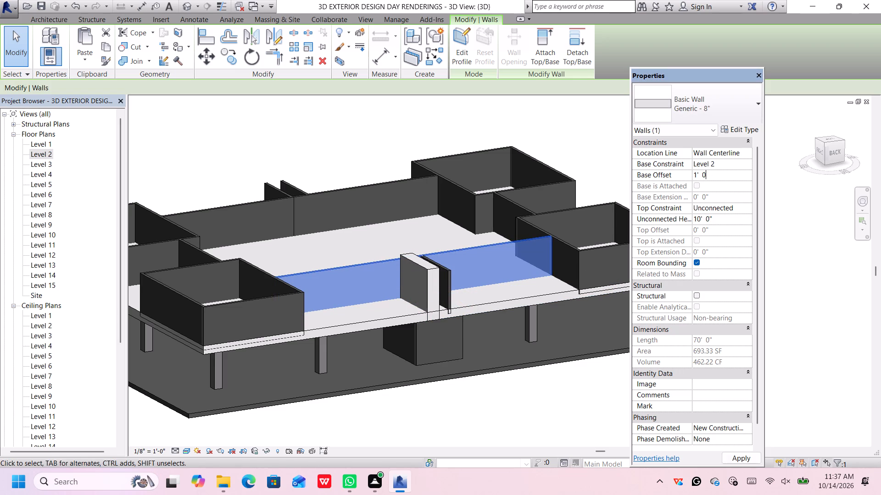
type("2'")
key("Return")
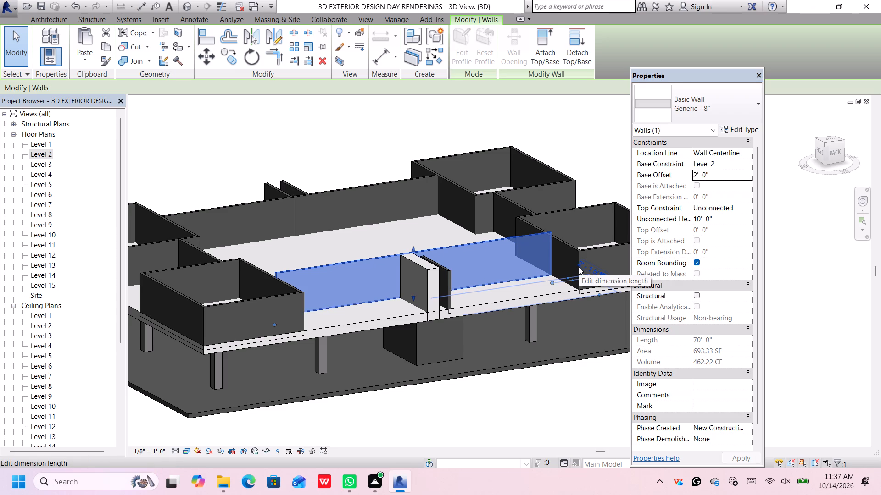
left_click(593, 399)
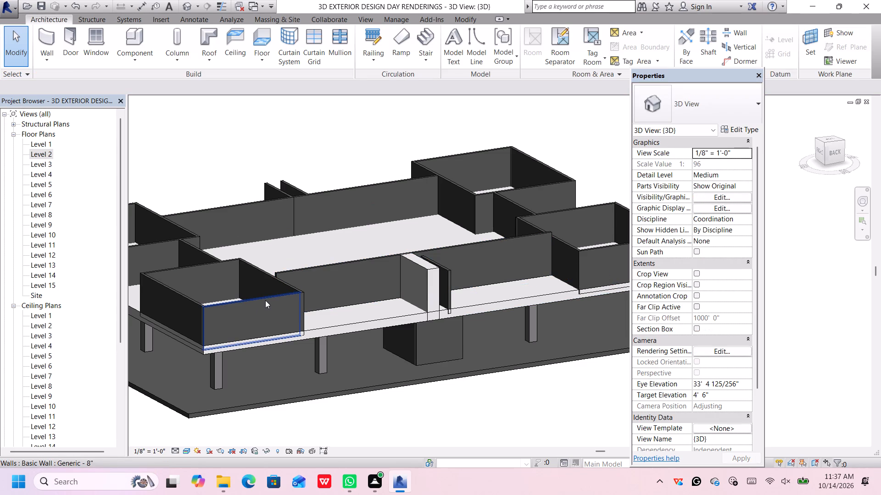
scroll(266, 300, "down", 3)
middle_click_drag(267, 300, 323, 300)
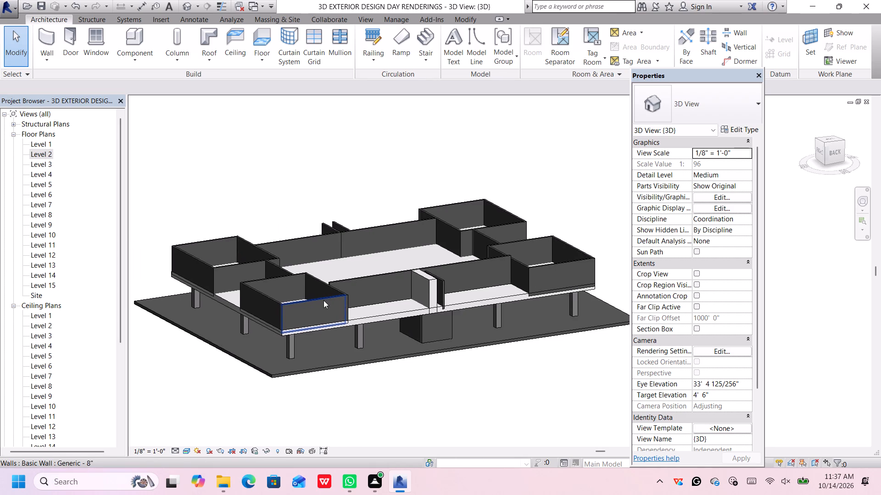
Change the thin partition beside the 3' thick one on the back side of Level 2 to the Generic - 3' wall type.
scroll(364, 305, "up", 2)
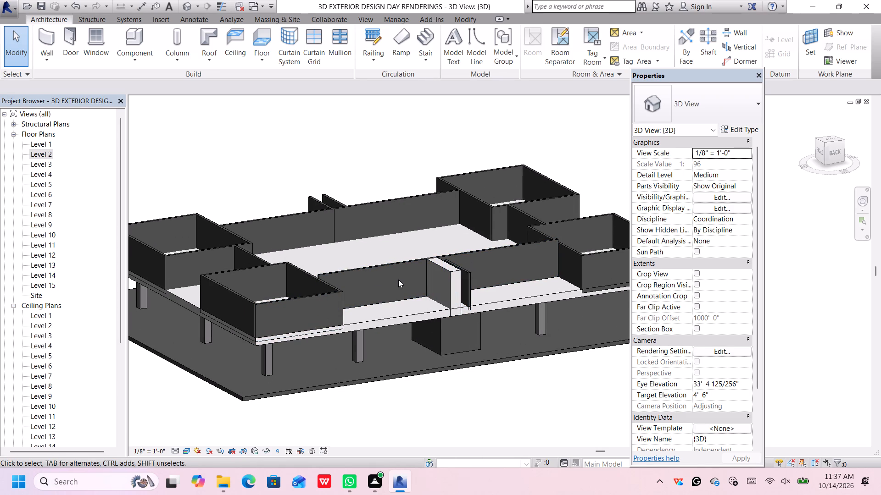
middle_click_drag(399, 280, 414, 291)
scroll(431, 286, "up", 1)
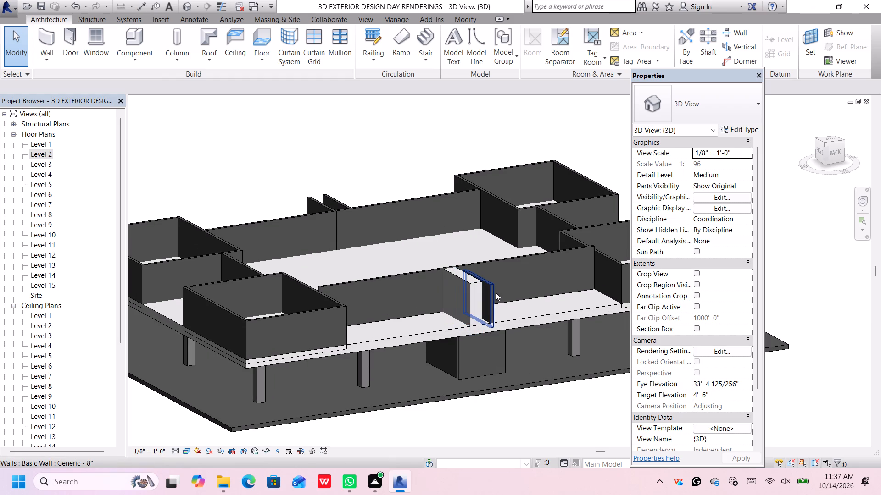
left_click(492, 294)
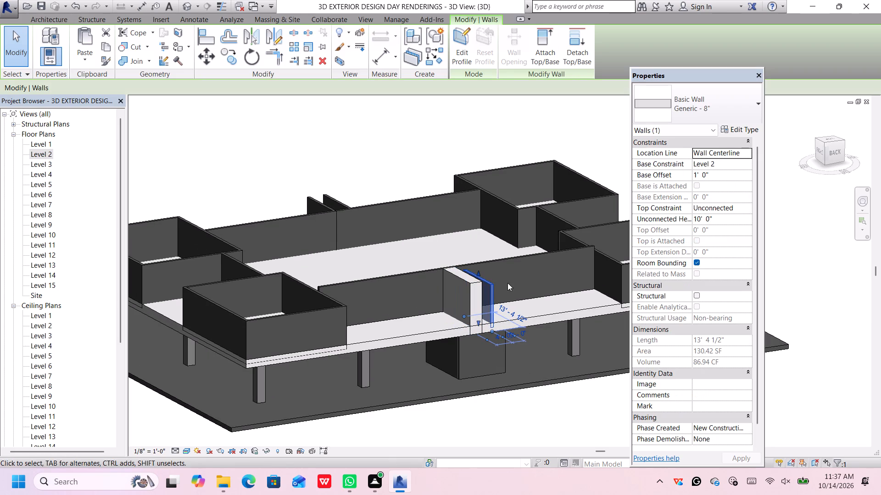
left_click(697, 102)
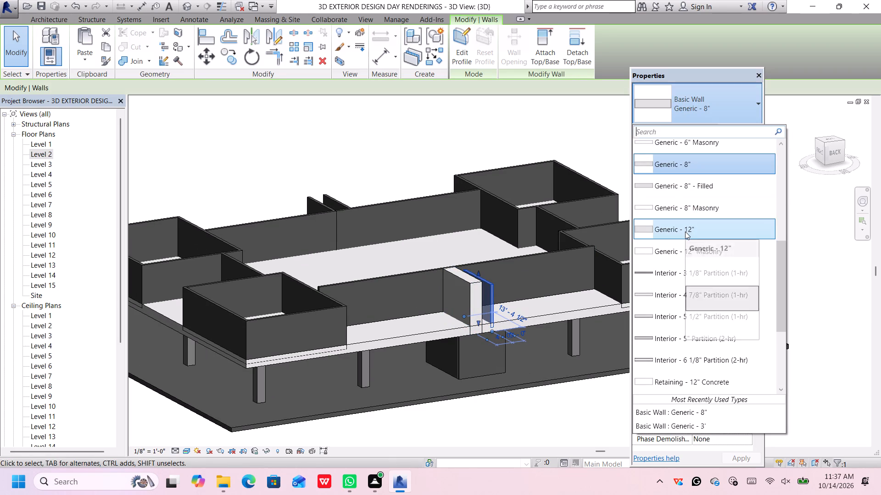
scroll(683, 231, "down", 2)
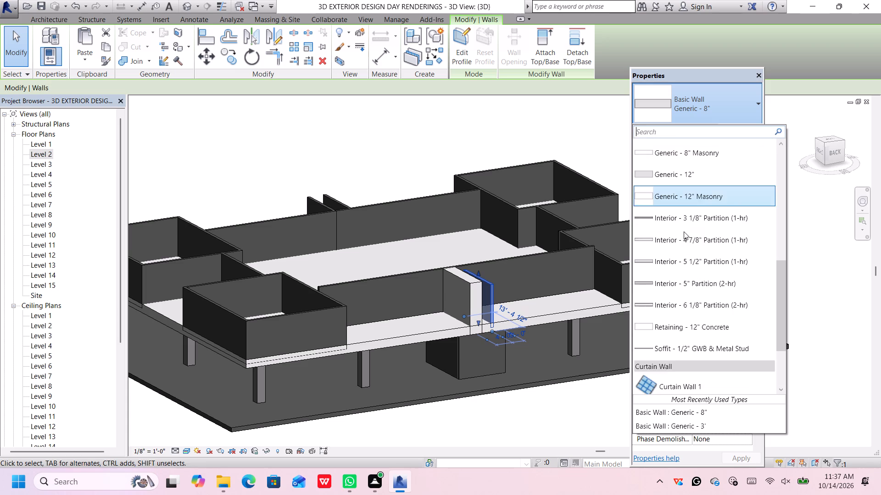
scroll(684, 231, "down", 1)
scroll(684, 231, "up", 7)
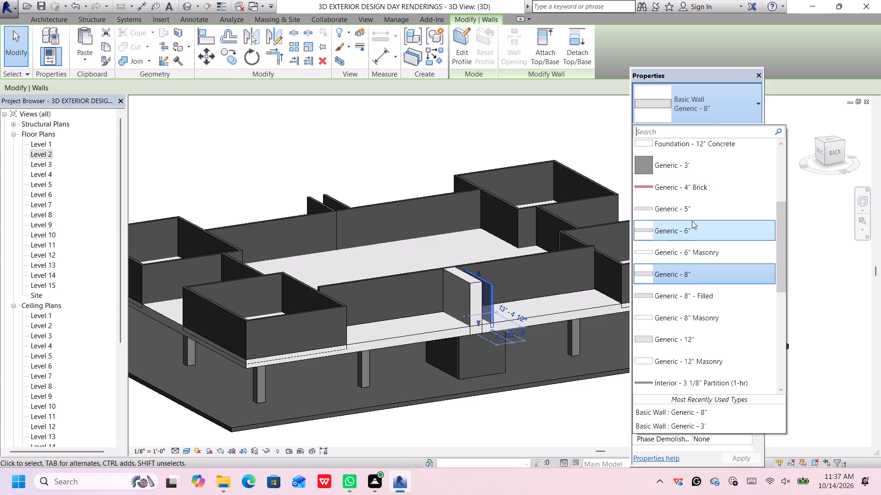
left_click(707, 169)
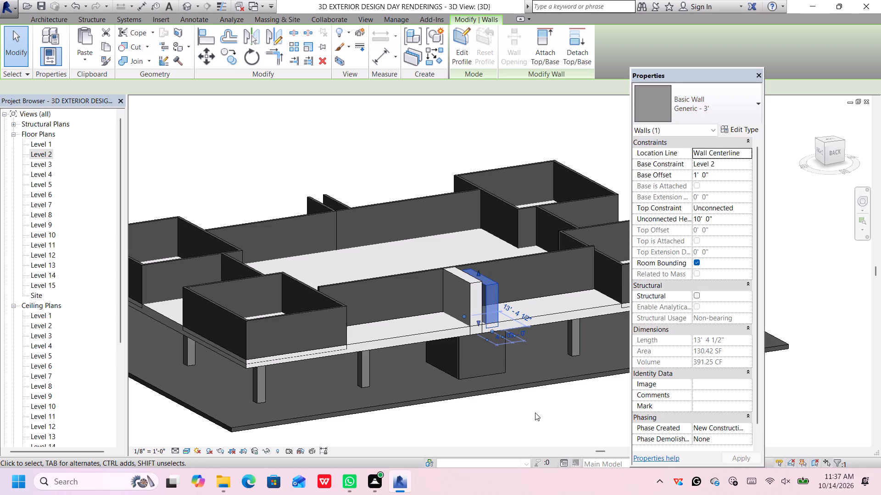
Set the base offset of the newly thickened partition to 0' 0".
left_click_drag(719, 172, 703, 179)
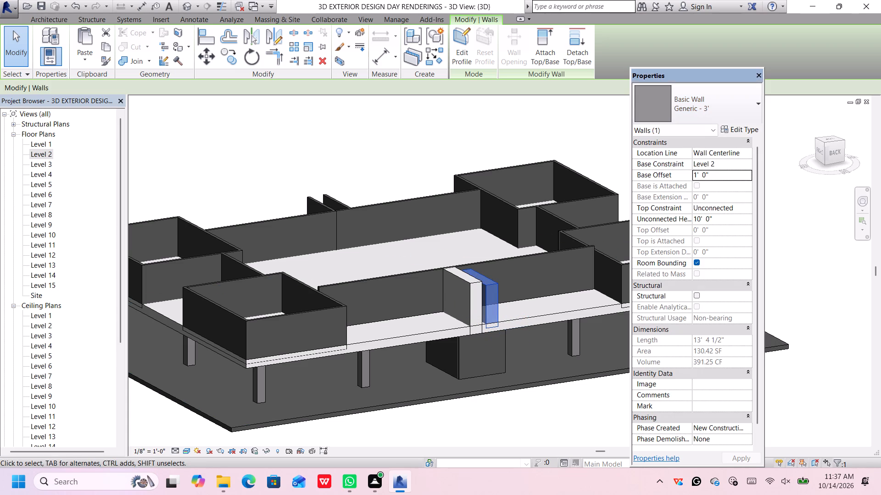
key("BackSpace")
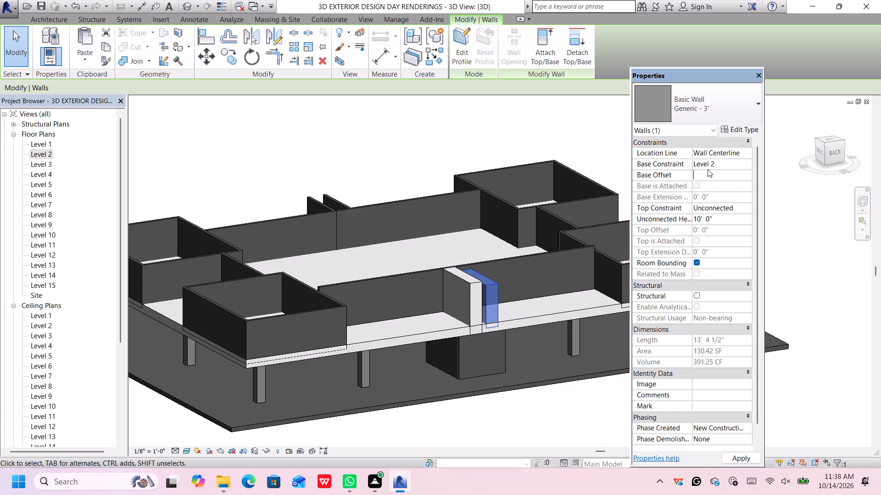
key("1")
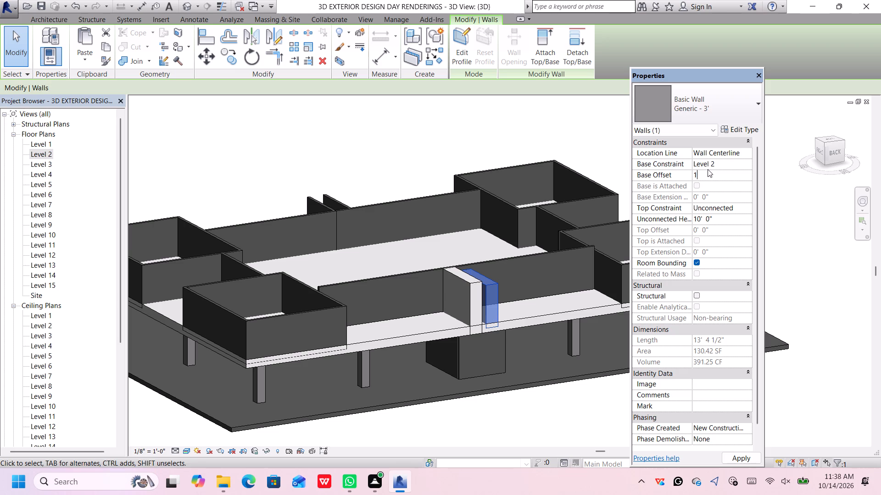
key("BackSpace")
type("0'")
key("Return")
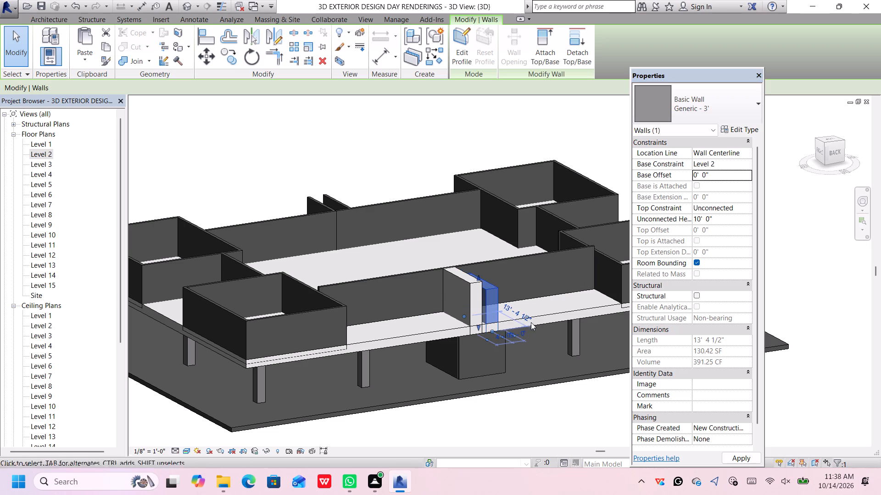
Set the same partition's unconnected height to 12' 0".
left_click(726, 213)
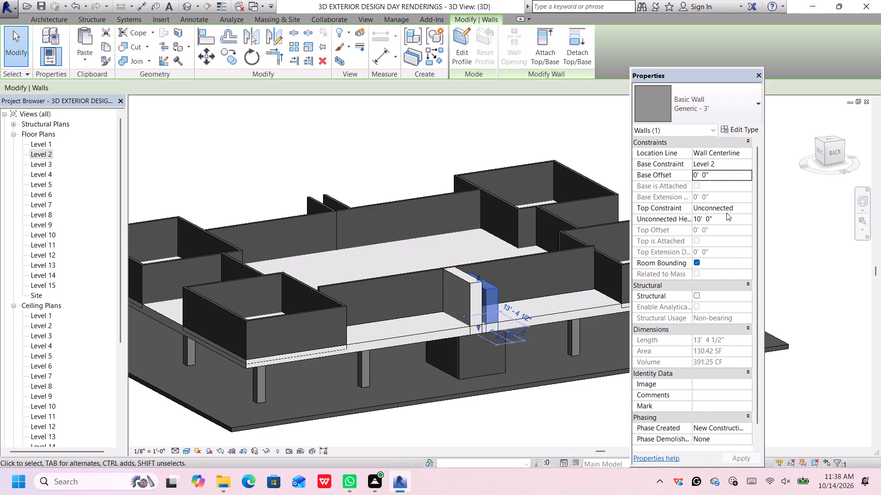
left_click(725, 219)
key("BackSpace")
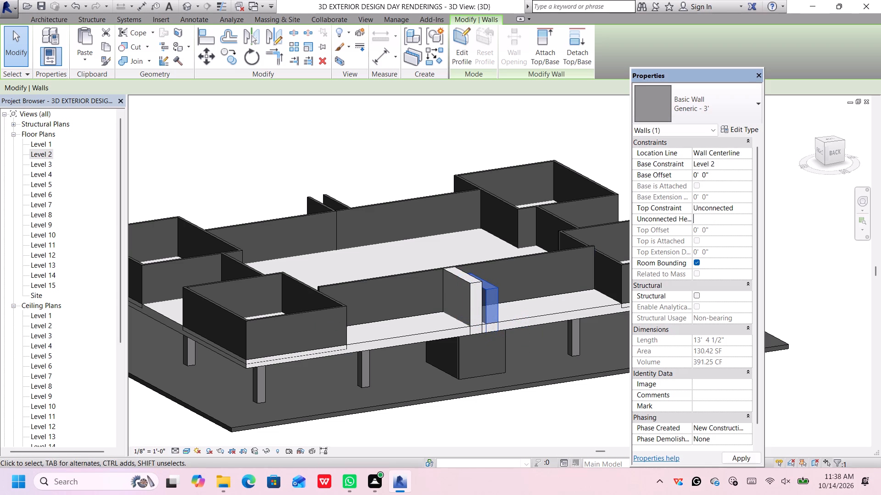
type("12'")
key("Return")
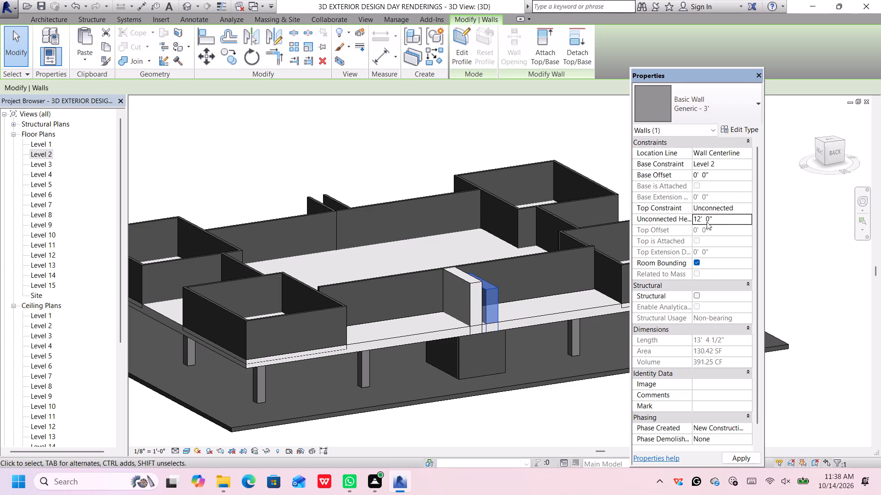
key("Return")
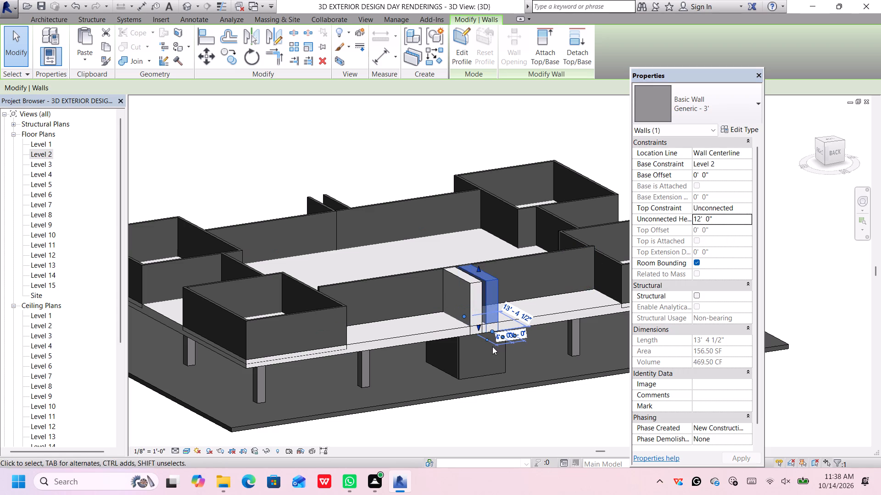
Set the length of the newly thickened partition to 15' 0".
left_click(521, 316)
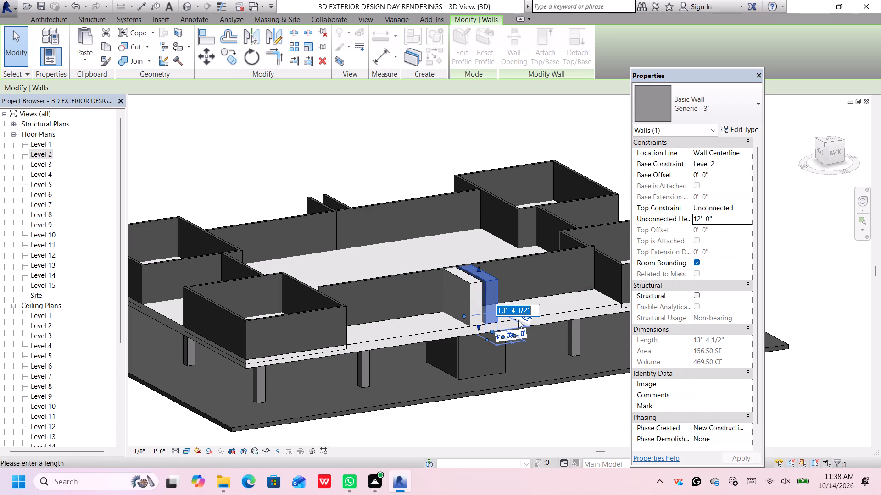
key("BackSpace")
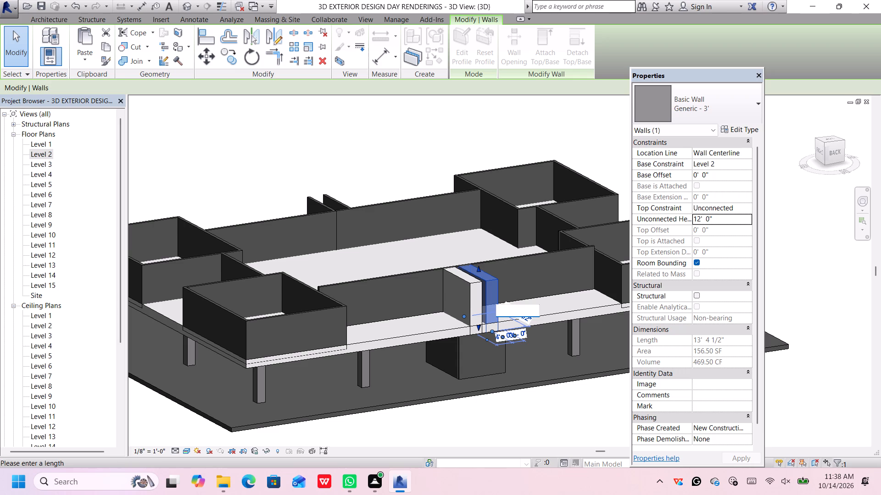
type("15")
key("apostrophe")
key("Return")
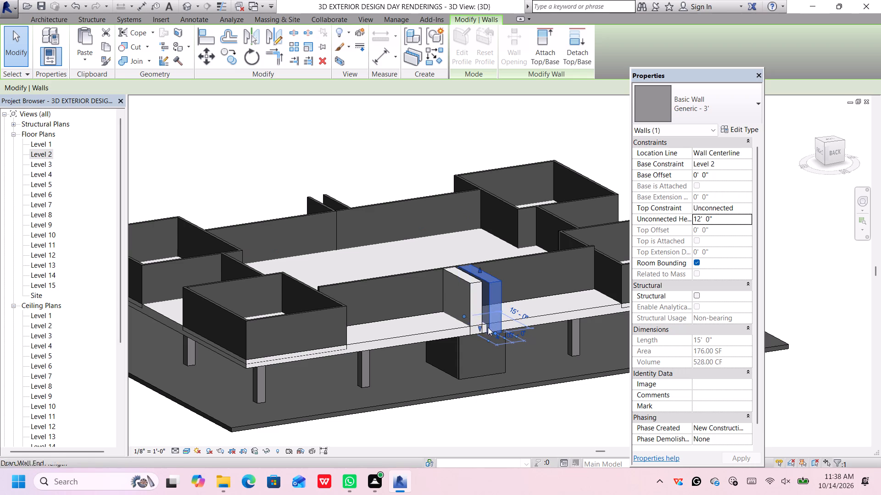
Set the length of the newly thickened partition to 20' 0".
left_click(517, 309)
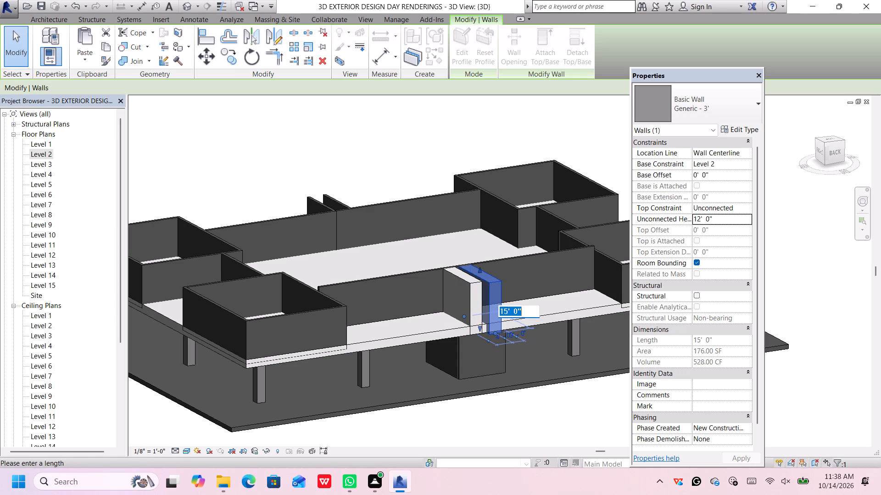
type("20'")
key("Return")
Set the length of the other, first-thickened partition of the back-side pair to 20' 0" and deselect it.
left_click(474, 309)
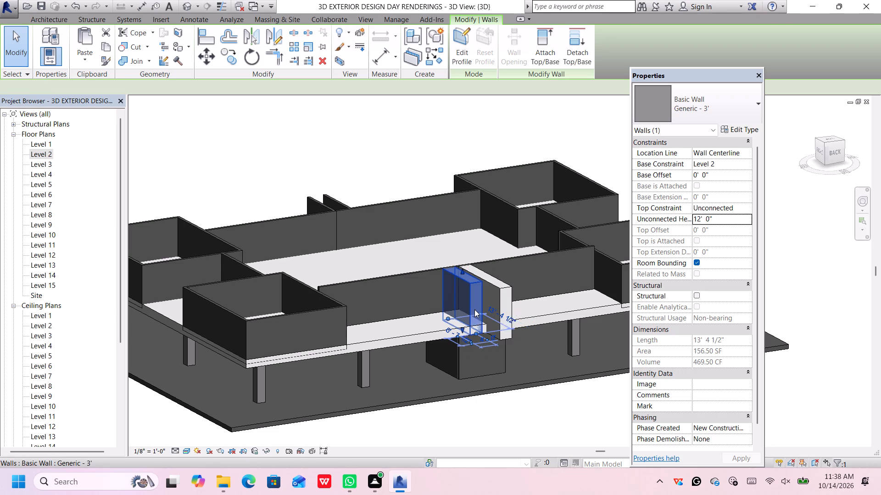
left_click(500, 317)
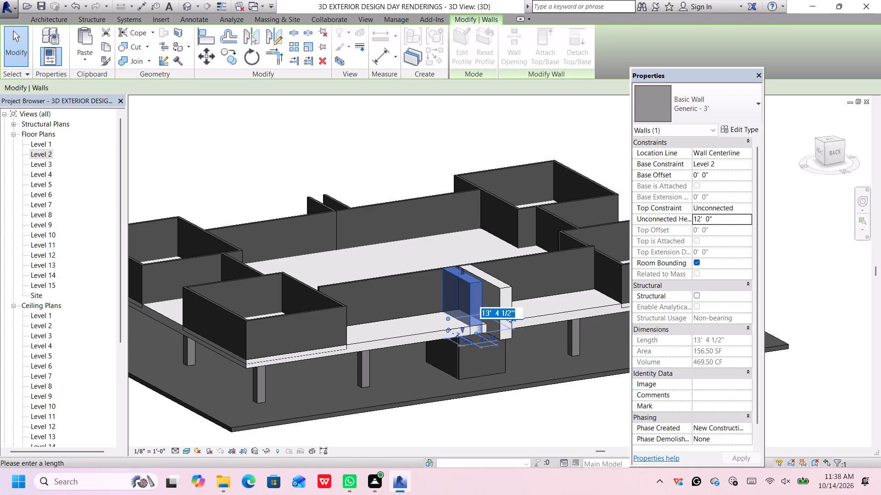
type("20'")
key("Return")
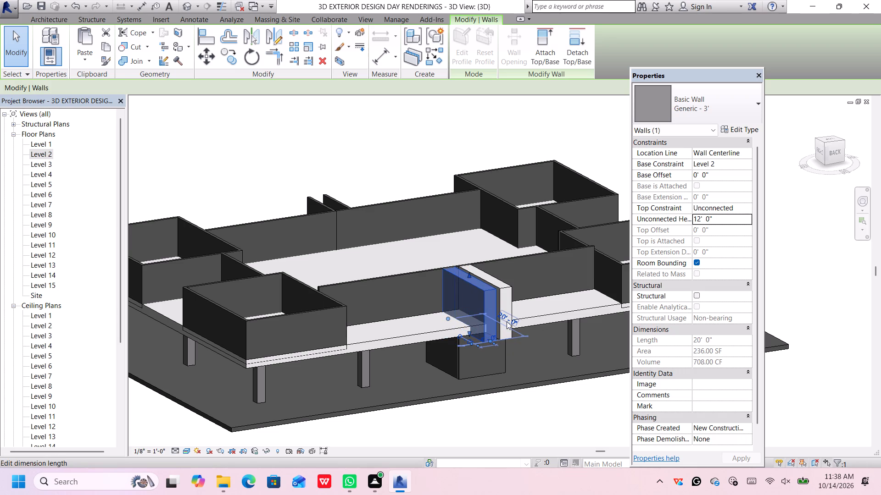
scroll(544, 372, "down", 3)
middle_click_drag(546, 390, 541, 353)
scroll(541, 353, "up", 1)
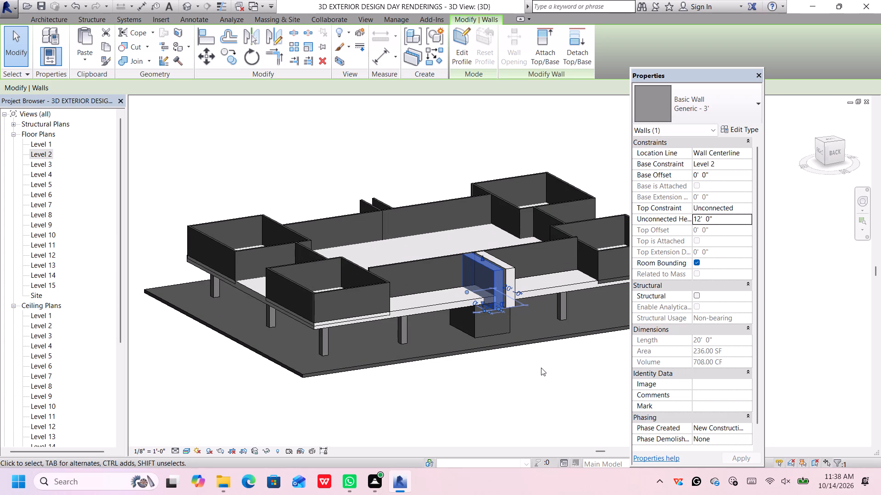
left_click(541, 368)
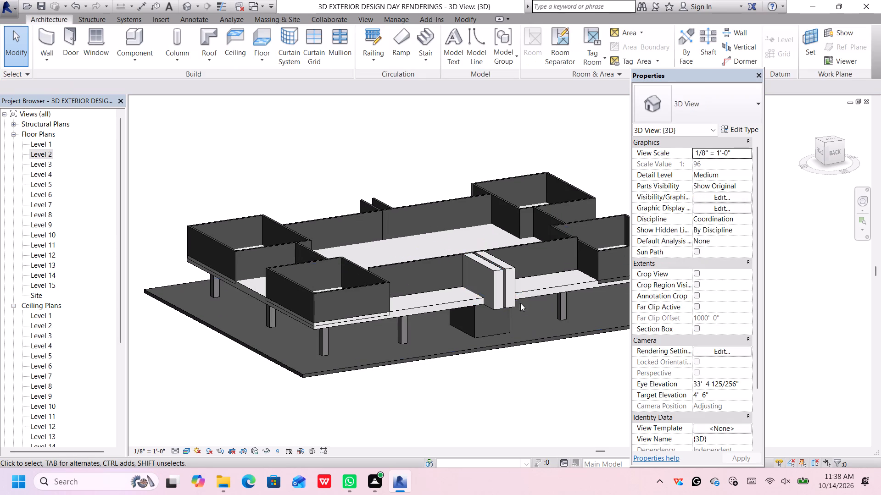
Nudge the second 3' thick partition away from its neighbour and set its distance dimension on the far side to 30' 0".
left_click(508, 279)
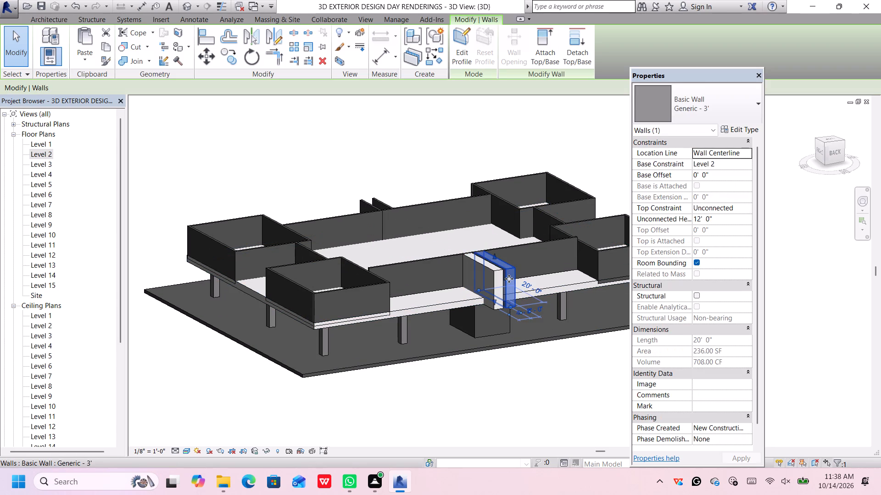
key("Right")
key("Right")
key("Right")
key("Right")
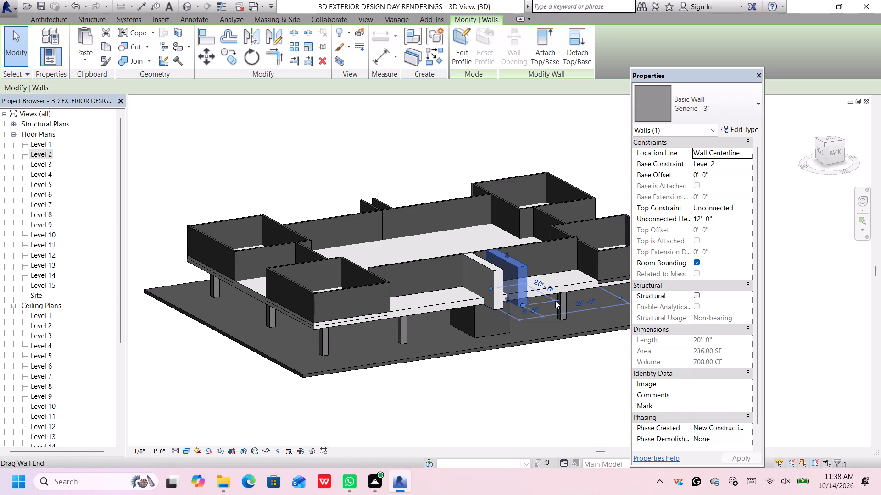
left_click(583, 303)
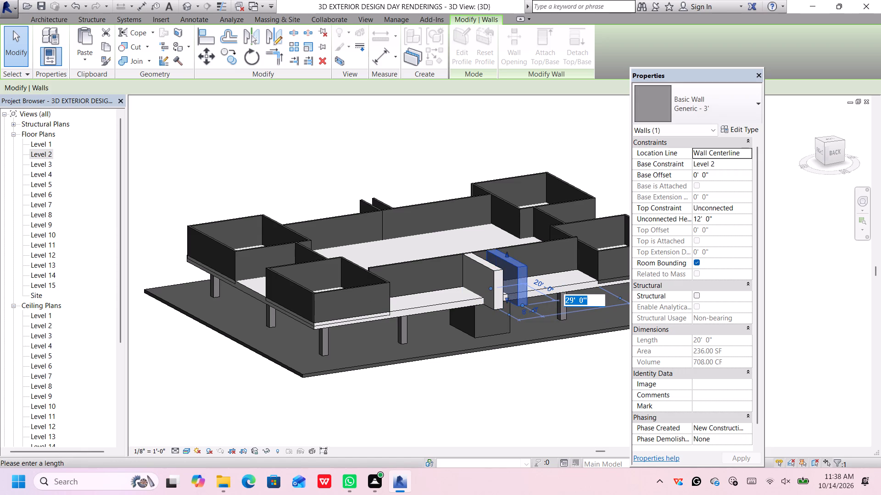
key("BackSpace")
type("30'")
key("Return")
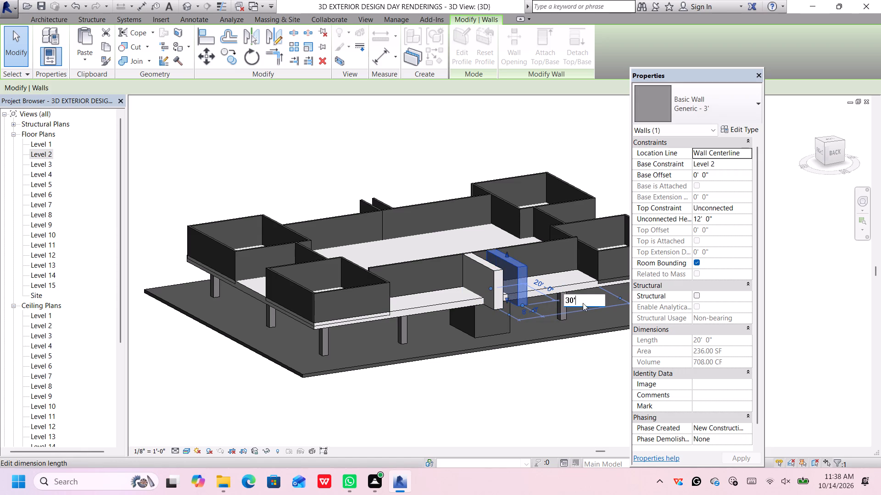
Apply the 30' 0" distance entered for the second 3' thick partition.
left_click(497, 275)
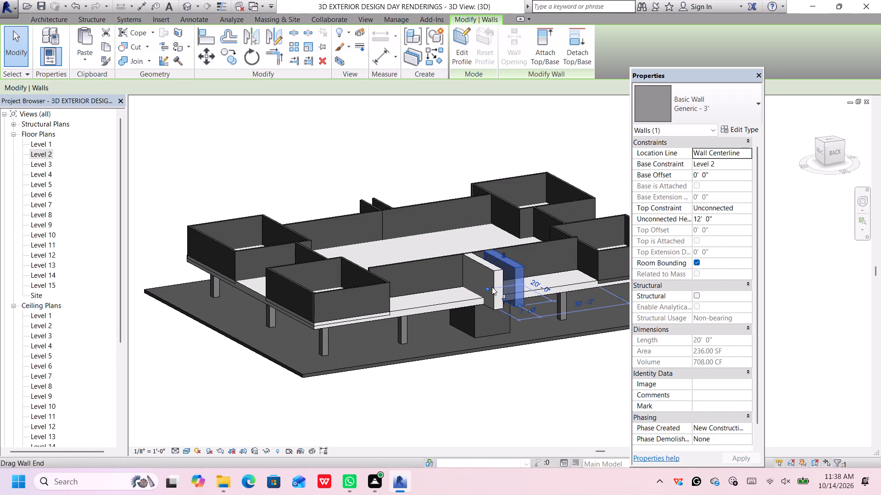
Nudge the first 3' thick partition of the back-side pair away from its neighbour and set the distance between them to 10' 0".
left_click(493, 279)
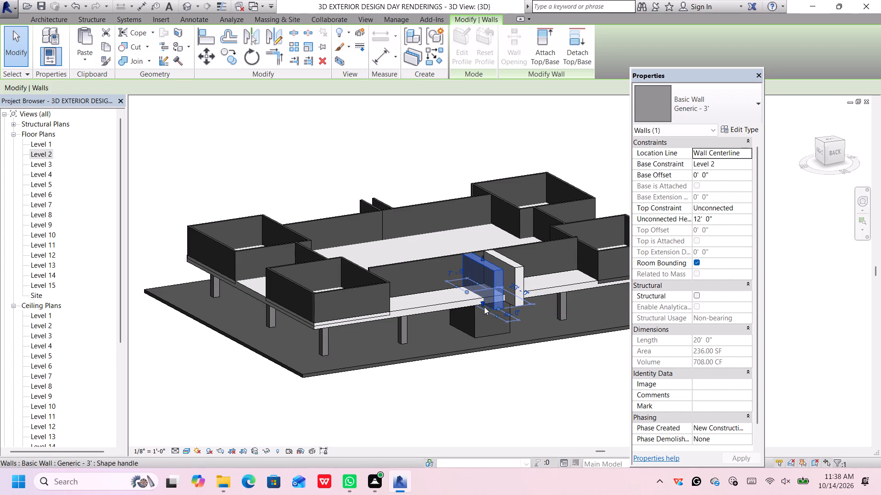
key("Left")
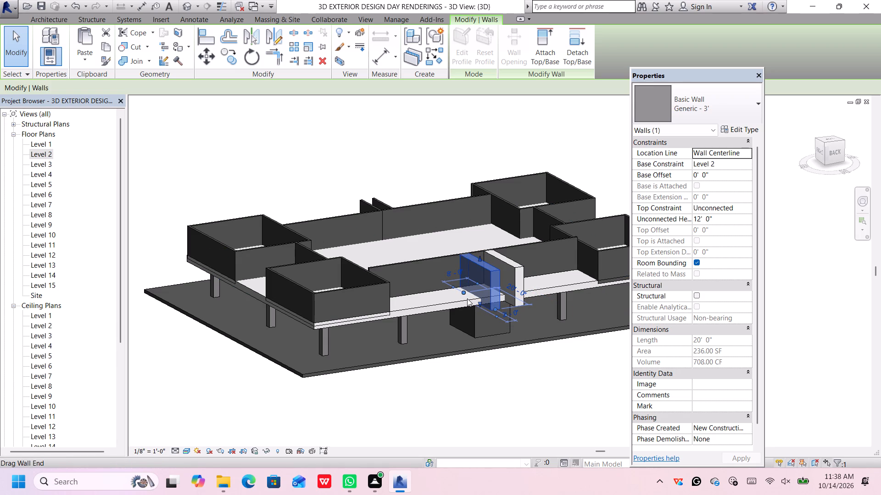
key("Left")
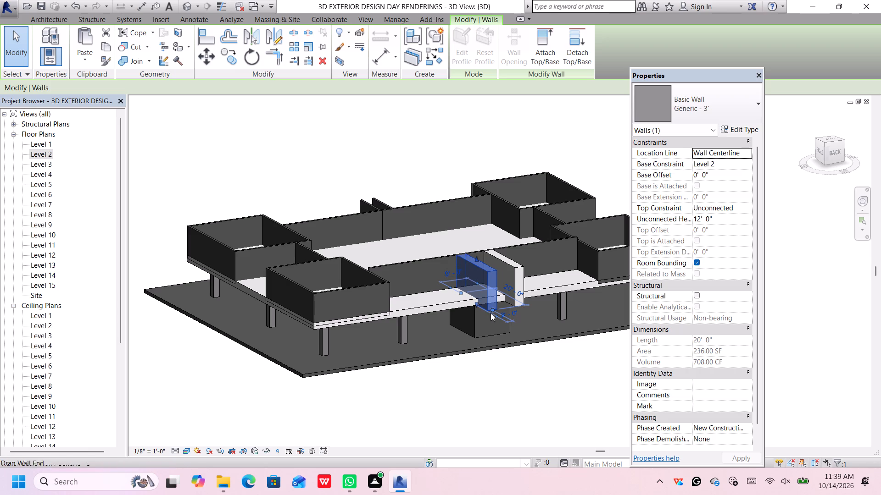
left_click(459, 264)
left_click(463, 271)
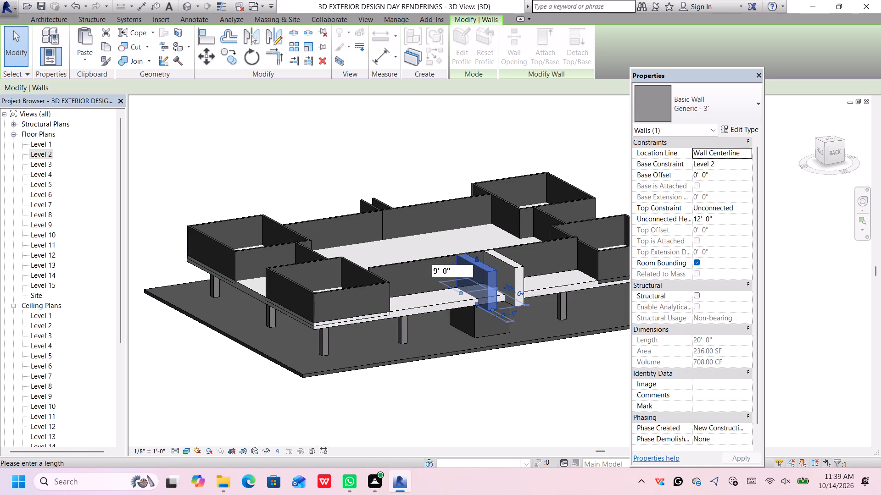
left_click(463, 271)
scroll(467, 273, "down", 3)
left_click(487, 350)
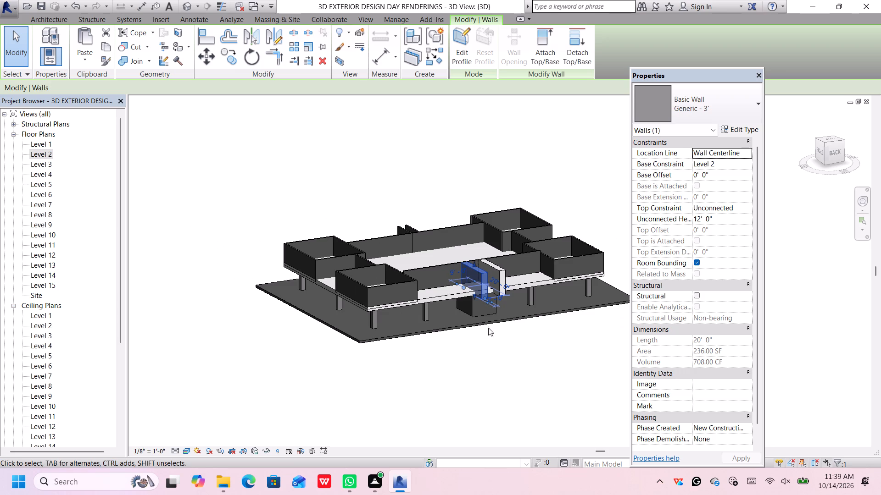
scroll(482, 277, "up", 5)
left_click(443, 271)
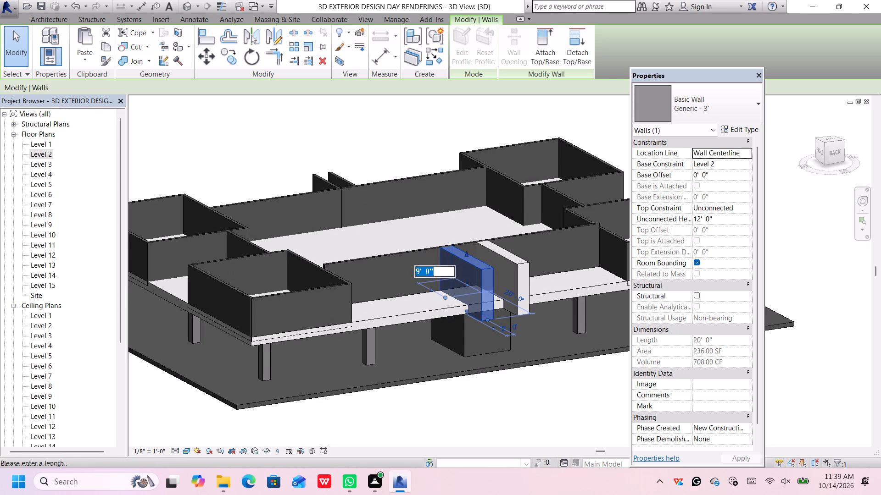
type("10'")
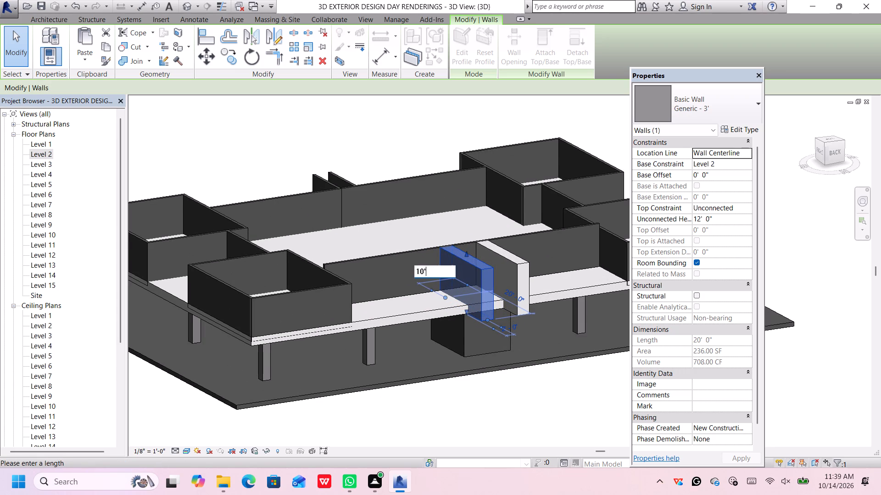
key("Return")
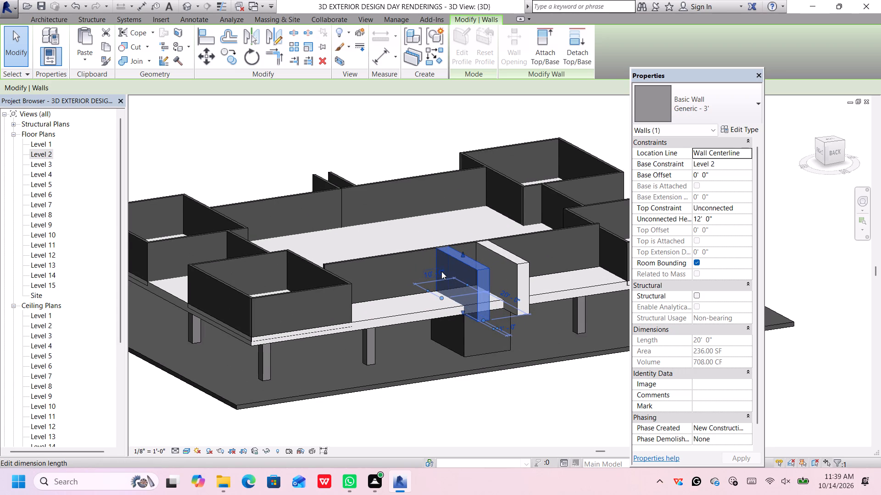
Set the same partition's distance dimension to its neighbour to 8' 0" and deselect it.
left_click(441, 271)
type("8'")
key("Return")
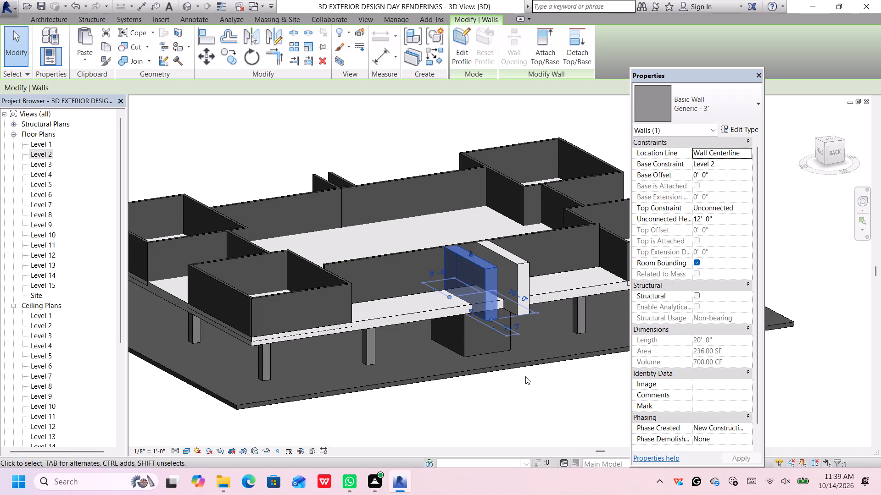
scroll(468, 377, "down", 3)
left_click(482, 404)
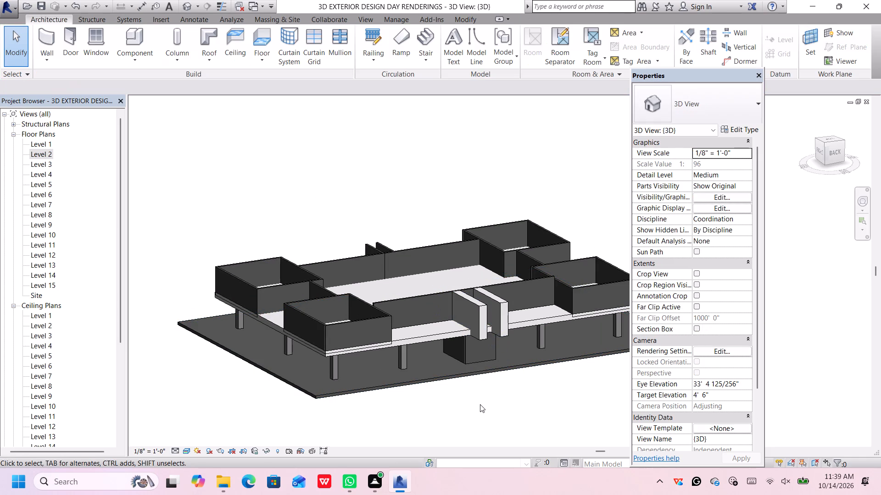
Nudge the long 8" Level 2 wall behind the paired partitions three increments toward the back edge of the slab.
middle_click_drag(479, 404, 546, 356)
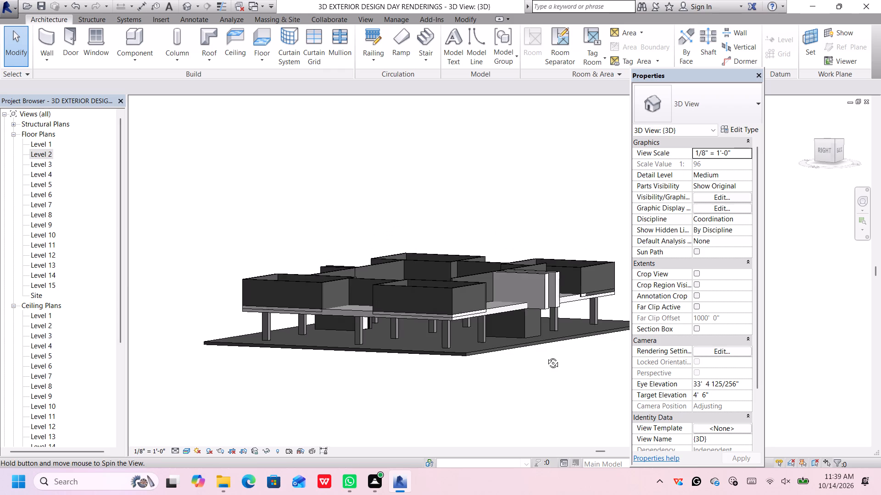
middle_click_drag(546, 356, 539, 355)
middle_click_drag(530, 365, 530, 366)
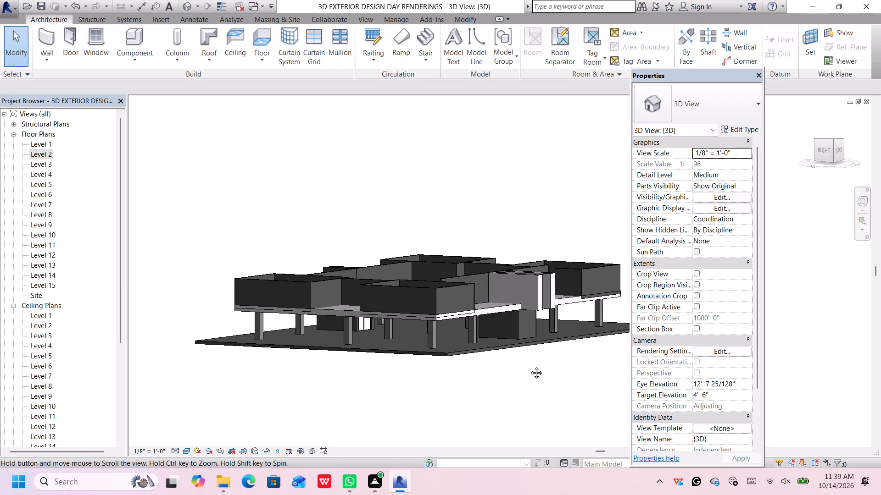
middle_click_drag(530, 366, 527, 374)
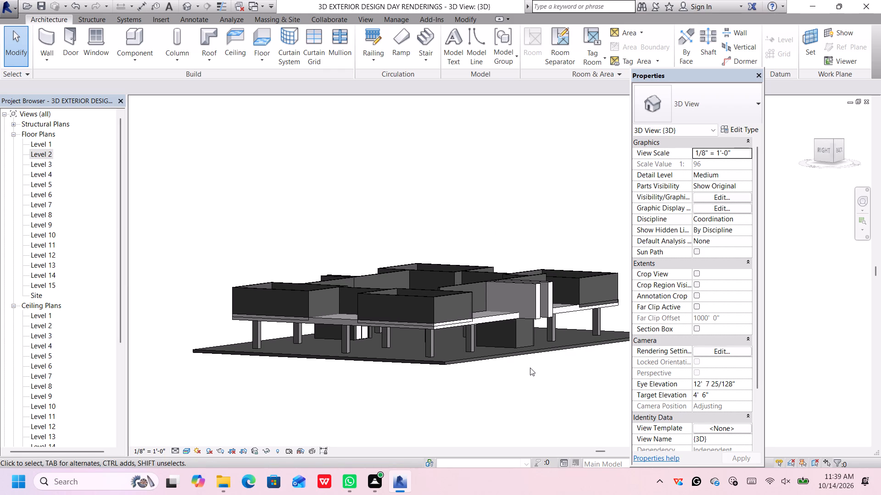
scroll(530, 367, "down", 2)
middle_click_drag(530, 366, 435, 434, "shift")
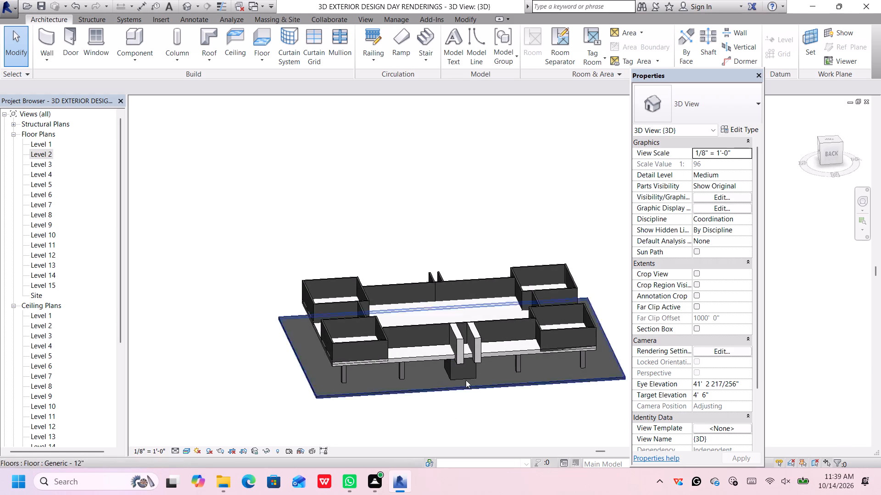
left_click(441, 328)
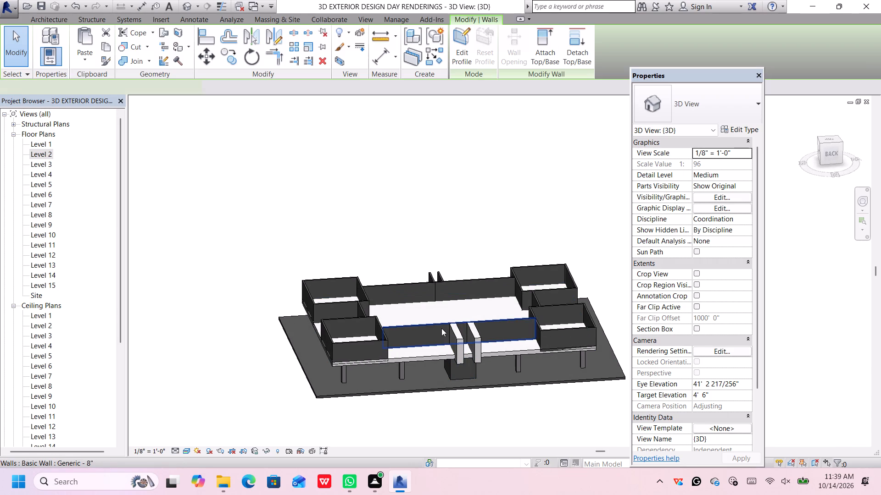
key("Down")
key("Down")
key("Down")
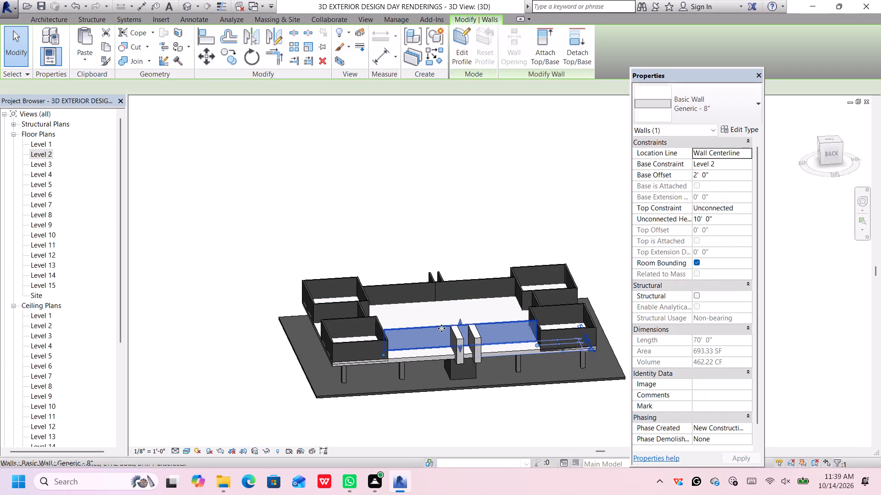
Set the fractional distance dimension near the far end of the selected back wall to 5' 0" and deselect the wall.
scroll(455, 412, "up", 1)
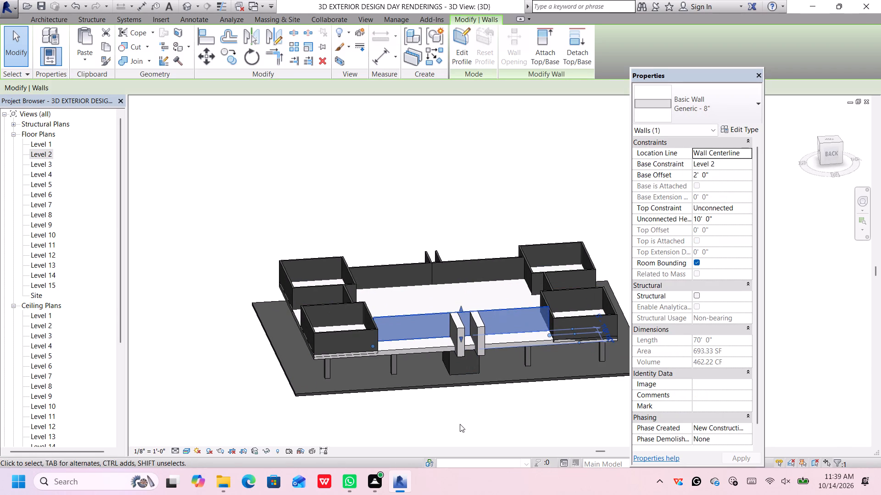
middle_click_drag(460, 424, 468, 423)
left_click(615, 330)
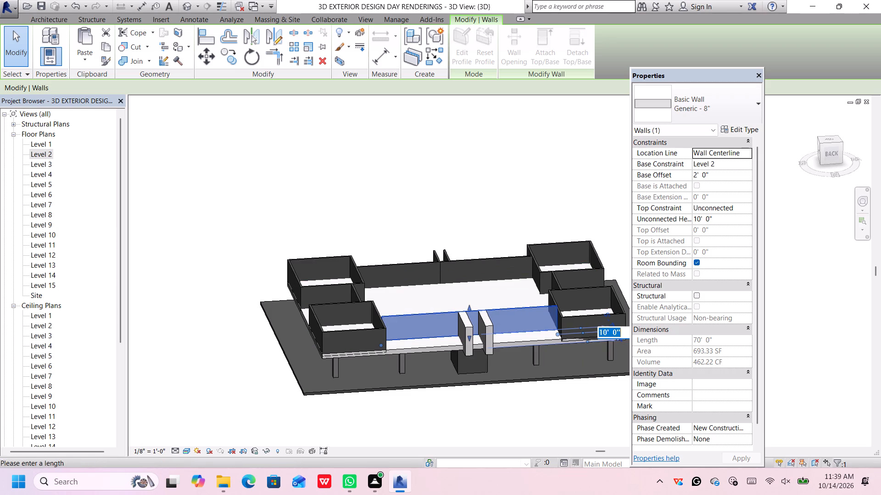
left_click(595, 399)
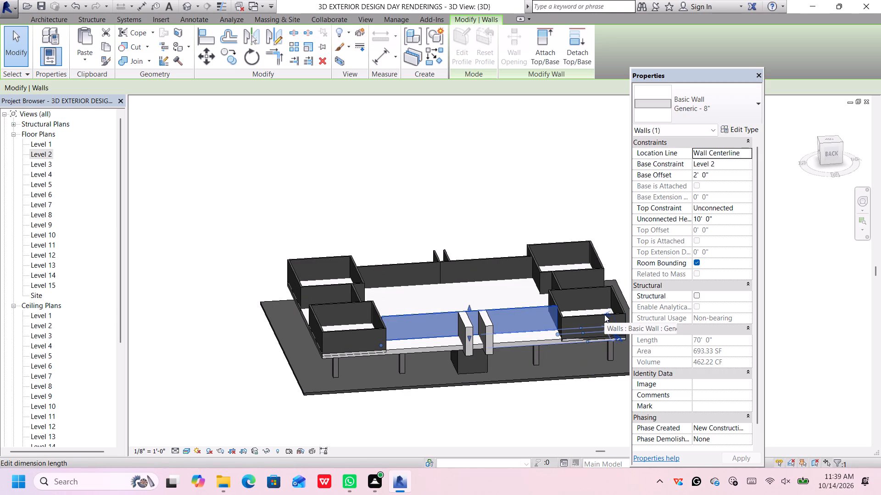
scroll(552, 405, "down", 2)
middle_click_drag(553, 403, 532, 383)
scroll(536, 374, "up", 5)
scroll(591, 296, "up", 4)
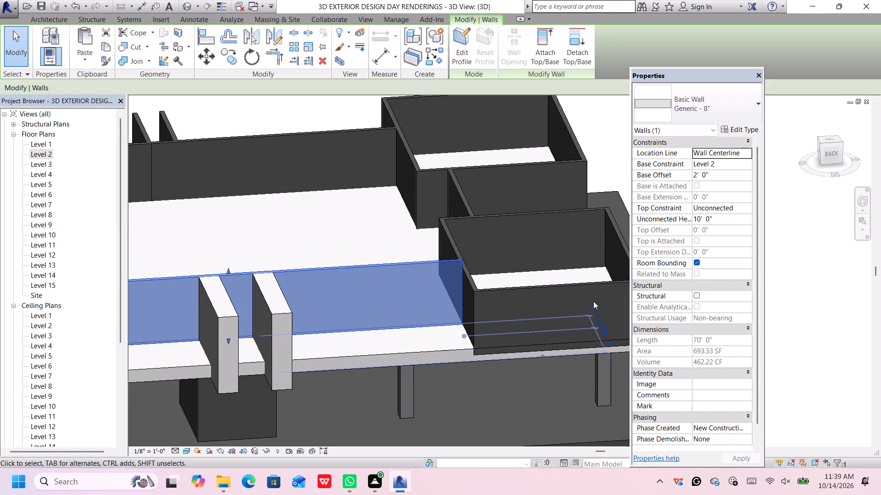
left_click(597, 312)
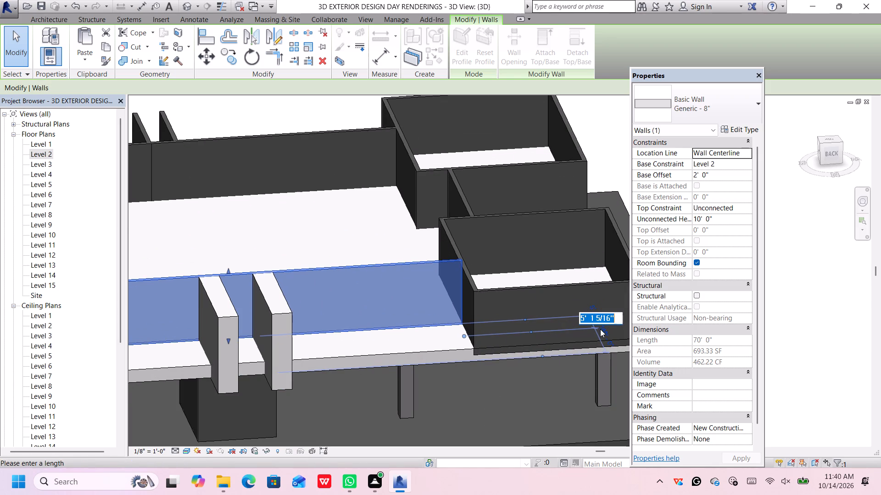
type("5'")
key("Return")
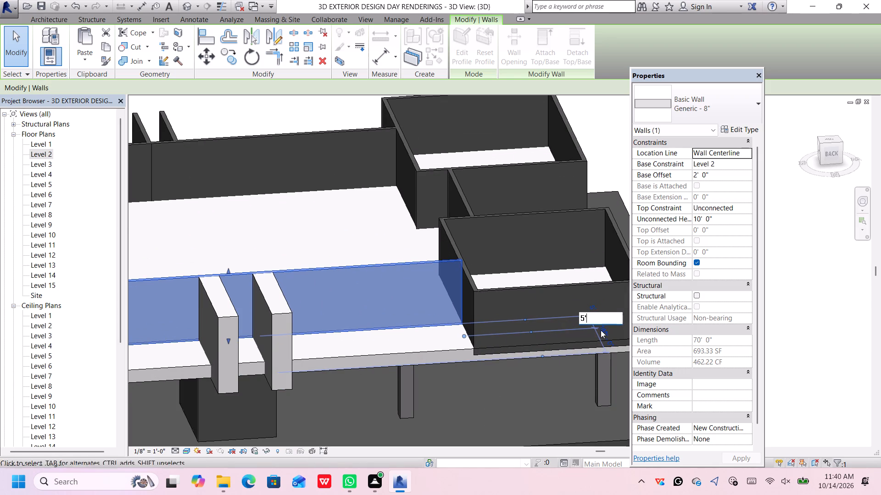
scroll(577, 381, "down", 4)
middle_click_drag(565, 420, 573, 385)
scroll(573, 384, "up", 1)
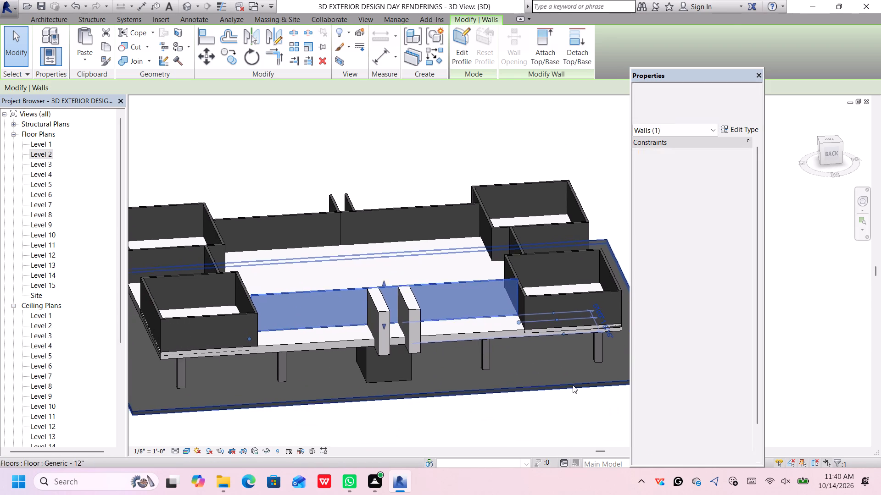
left_click(563, 413)
Examine the paired partitions, the back wall and the corner rooms on Level 2 from the back and right sides.
scroll(566, 400, "down", 4)
middle_click_drag(570, 403, 568, 371)
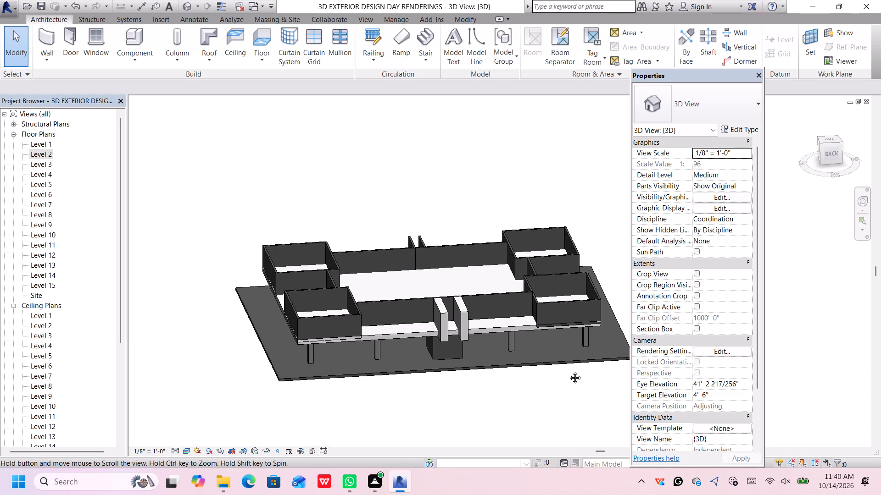
middle_click_drag(568, 371, 568, 367)
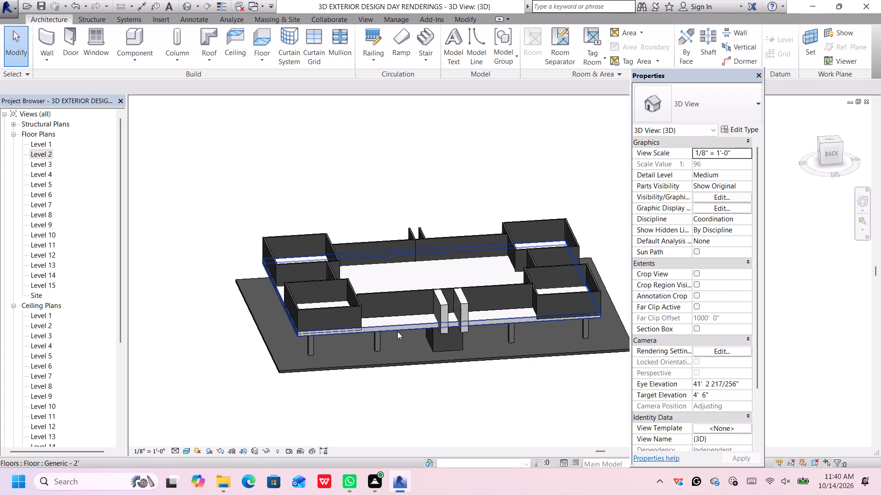
middle_click_drag(336, 309, 351, 310)
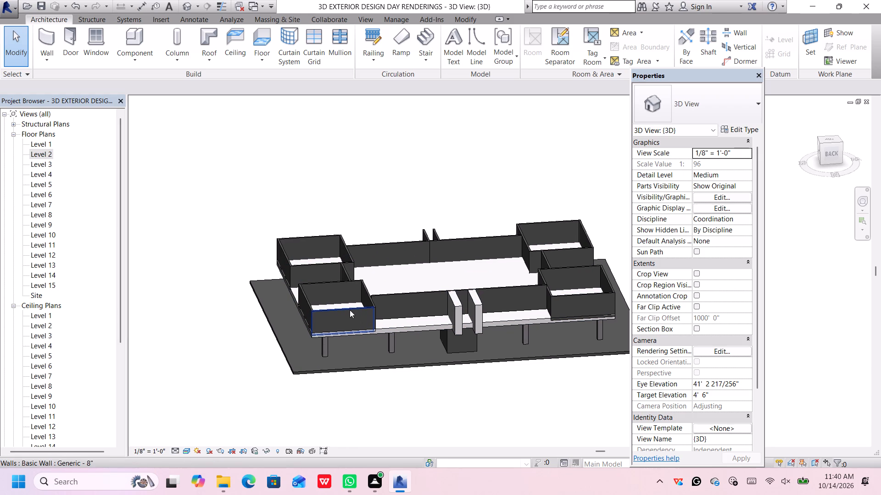
scroll(350, 310, "up", 2)
scroll(354, 297, "down", 1)
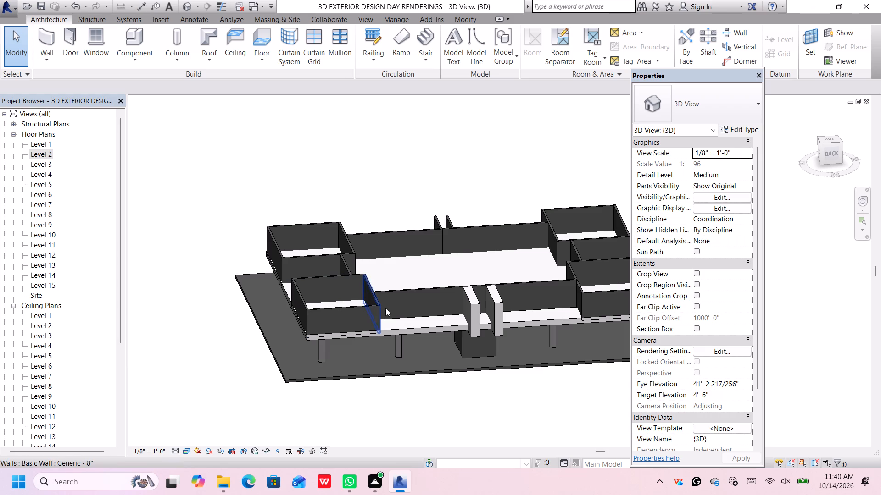
scroll(421, 291, "up", 1)
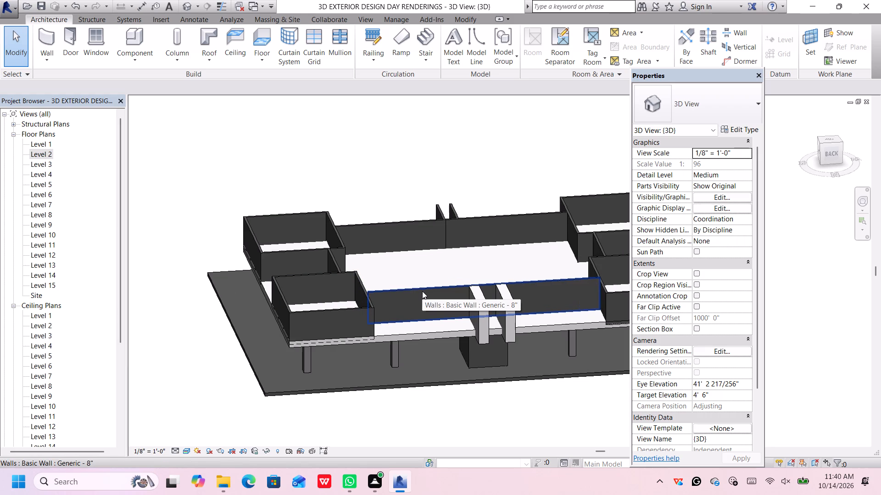
middle_click_drag(422, 291, 403, 283)
middle_click(403, 283)
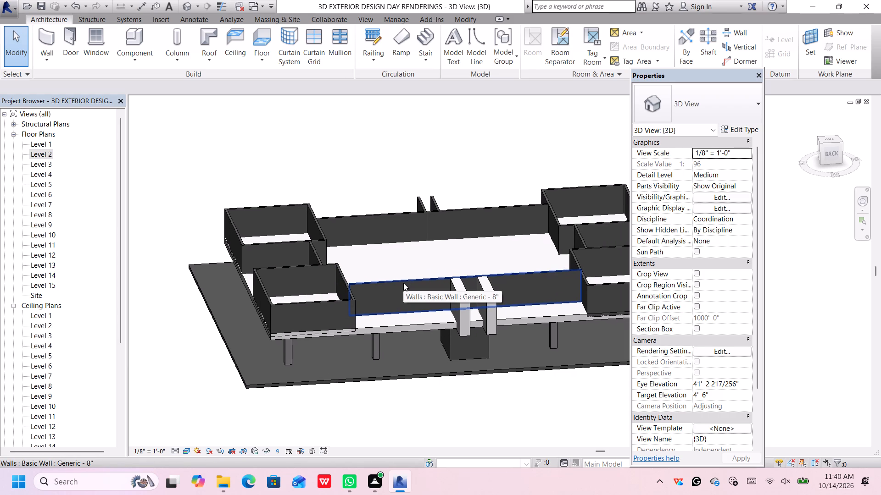
scroll(499, 397, "down", 1)
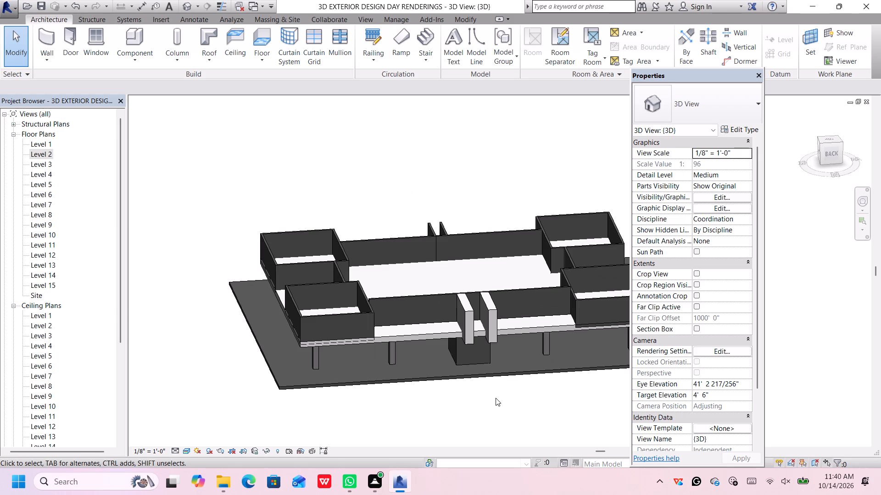
middle_click_drag(485, 406, 578, 392, "shift")
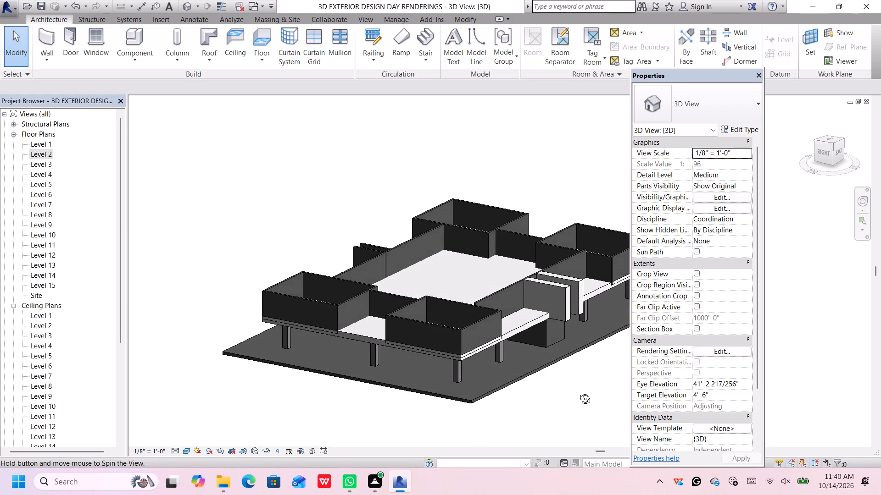
middle_click_drag(578, 392, 567, 388, "shift")
middle_click_drag(565, 385, 544, 380)
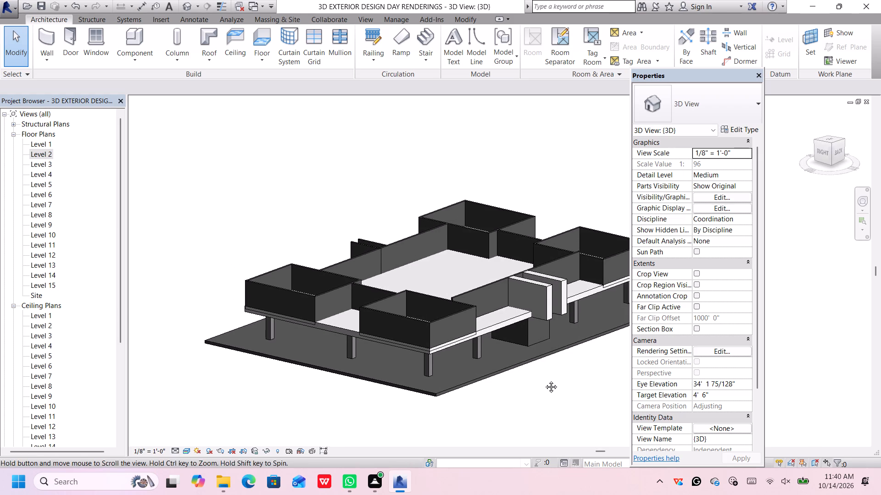
middle_click_drag(544, 380, 522, 379)
middle_click_drag(526, 377, 517, 373)
scroll(408, 334, "up", 2)
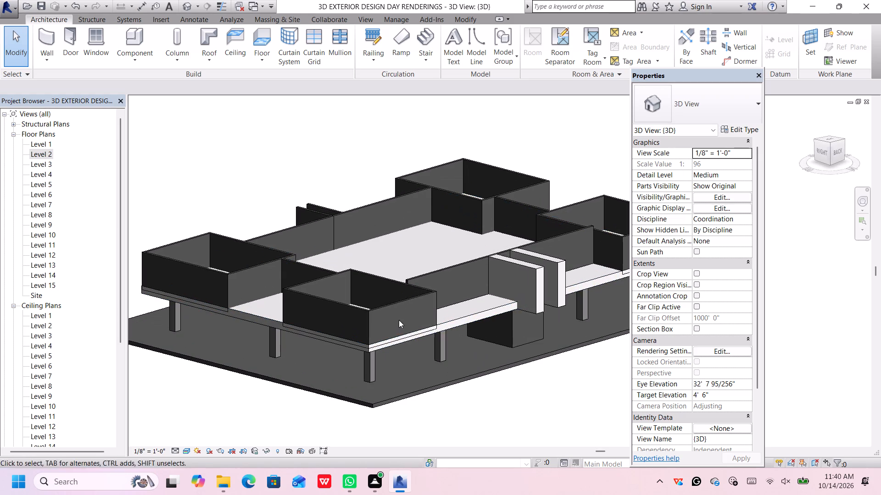
Set the base offset of the back-facing wall of the back-right corner room on Level 2 to 0' 0".
left_click(398, 307)
scroll(399, 339, "up", 1)
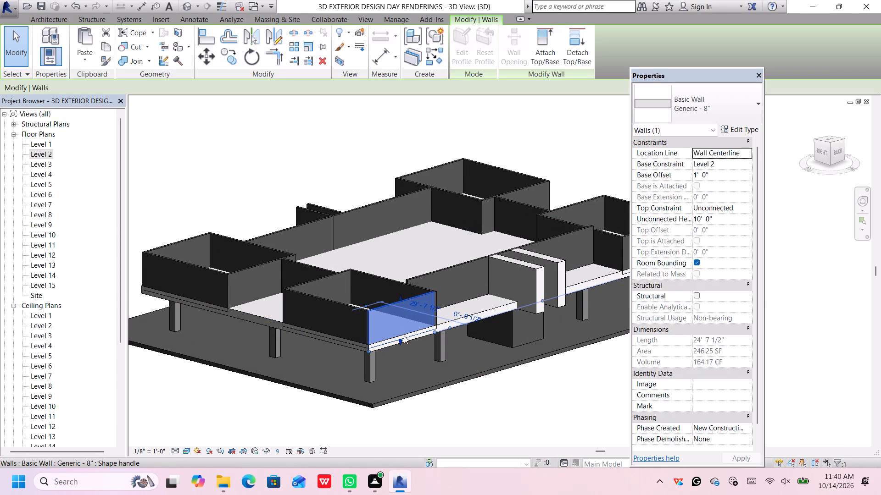
left_click(724, 179)
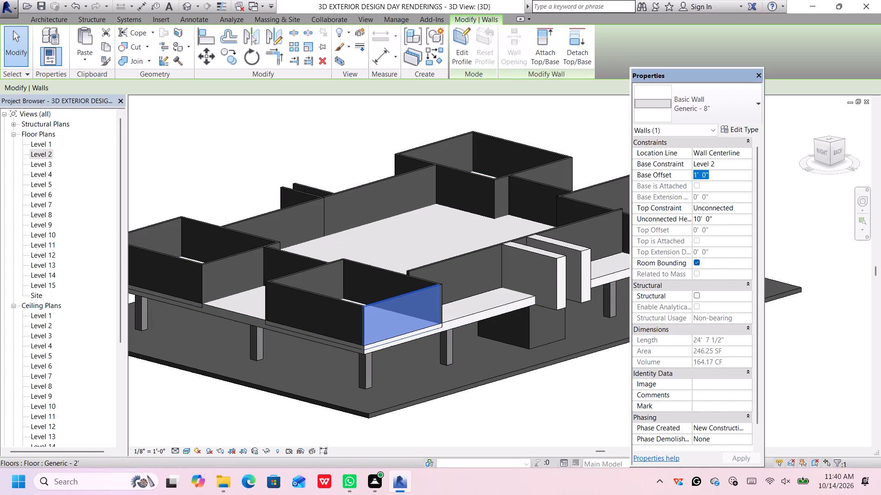
key("BackSpace")
type("10")
key("BackSpace")
key("BackSpace")
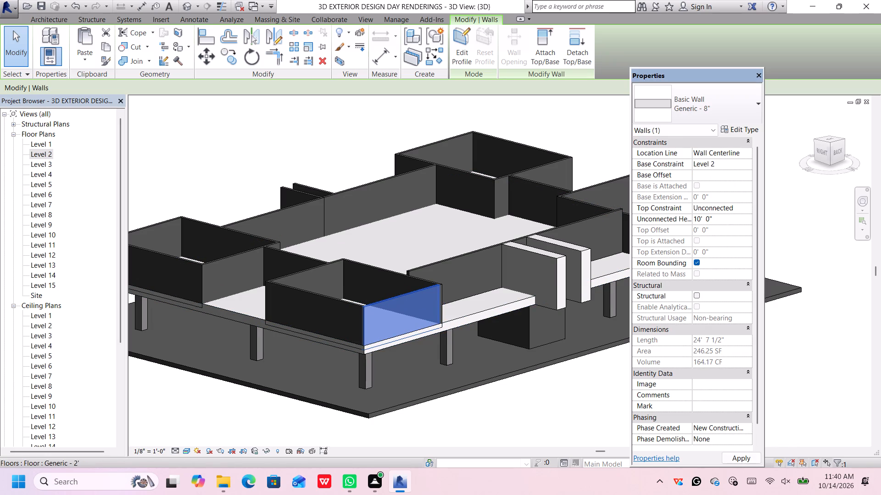
type("0'")
key("Return")
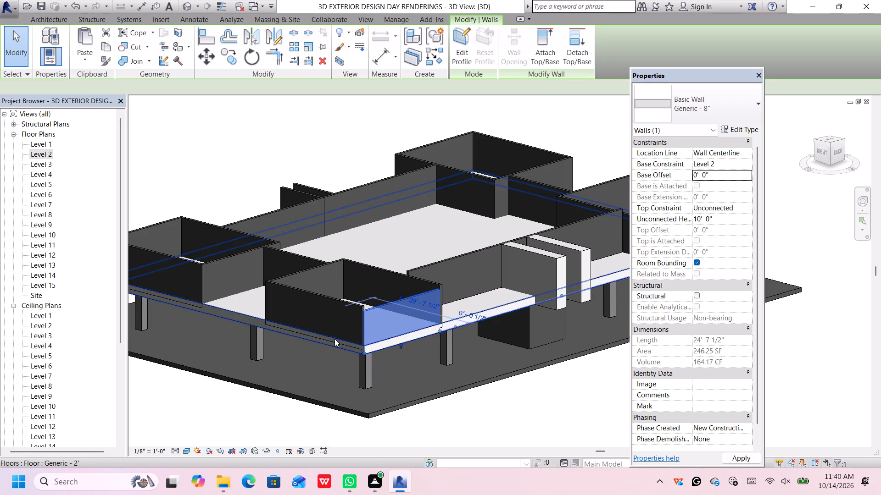
Set the base offset of the other three walls of the back-right corner room to 0' 0".
left_click(334, 299)
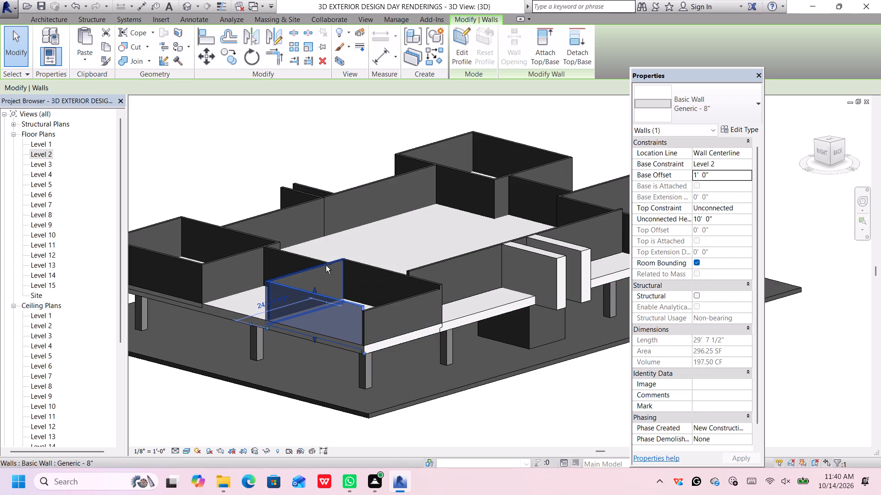
left_click(325, 265, "ctrl")
left_click(363, 266, "ctrl")
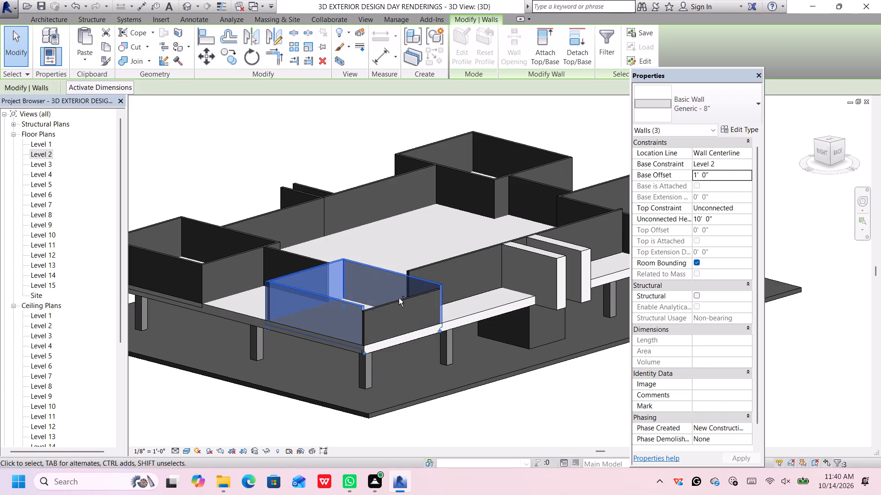
left_click(724, 176)
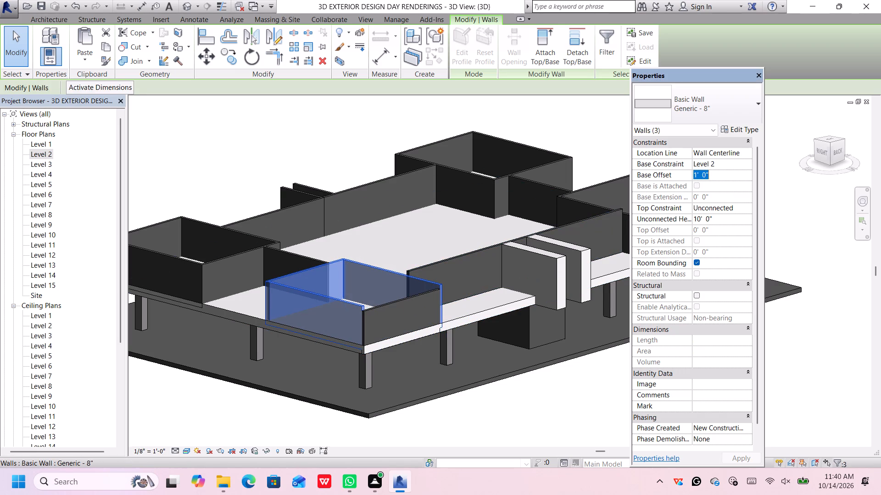
key("BackSpace")
key("0")
key("apostrophe")
key("Return")
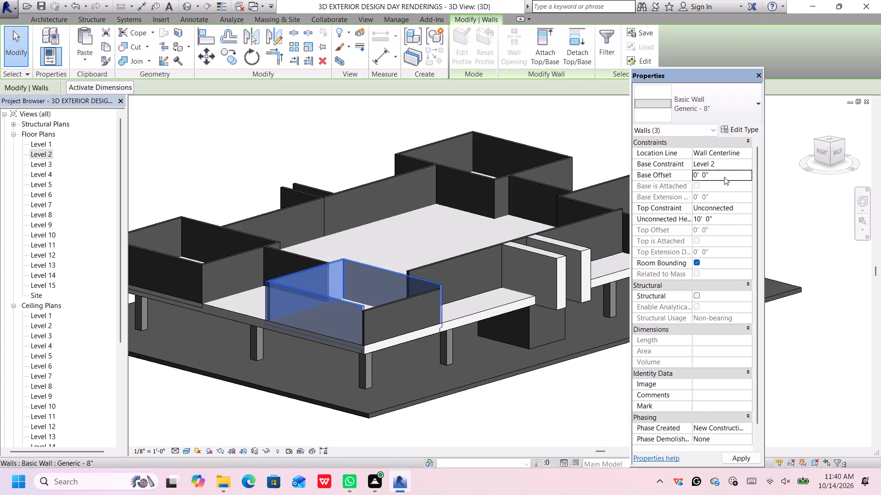
Nudge the back-facing wall of the back-right corner room one increment outward to the slab edge.
middle_click_drag(468, 421, 468, 412)
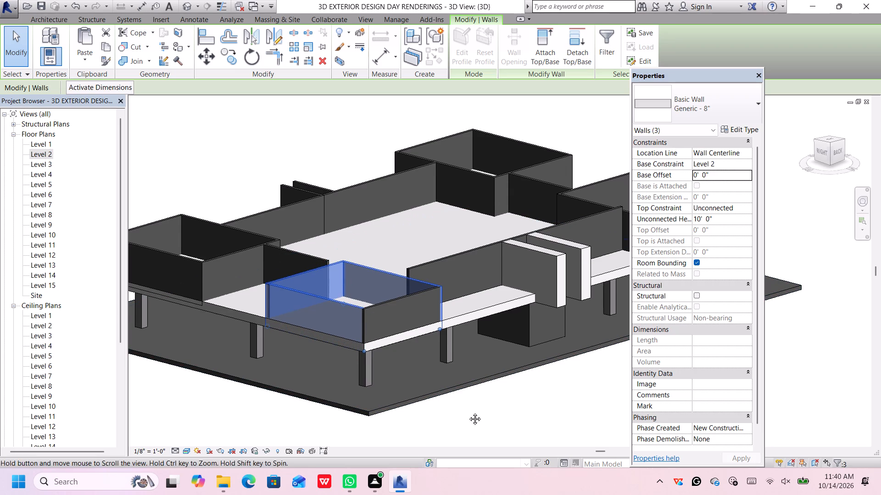
middle_click_drag(468, 412, 474, 387)
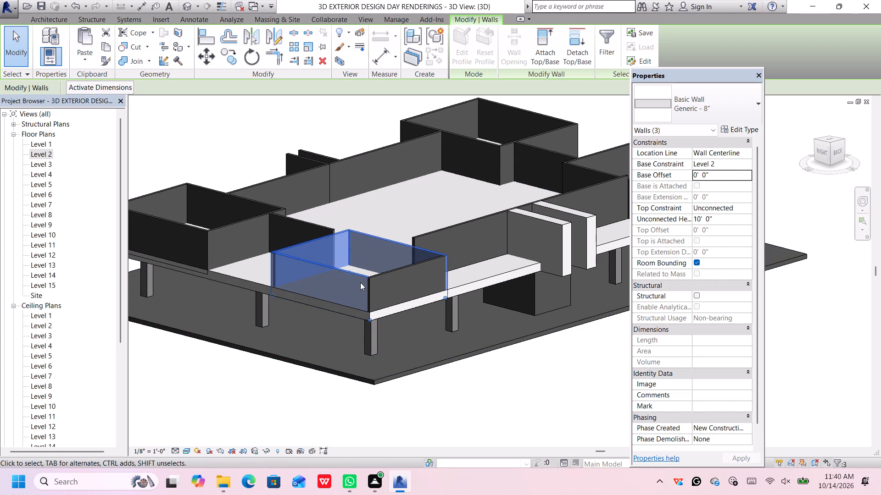
scroll(360, 281, "up", 1)
middle_click_drag(306, 258, 307, 258)
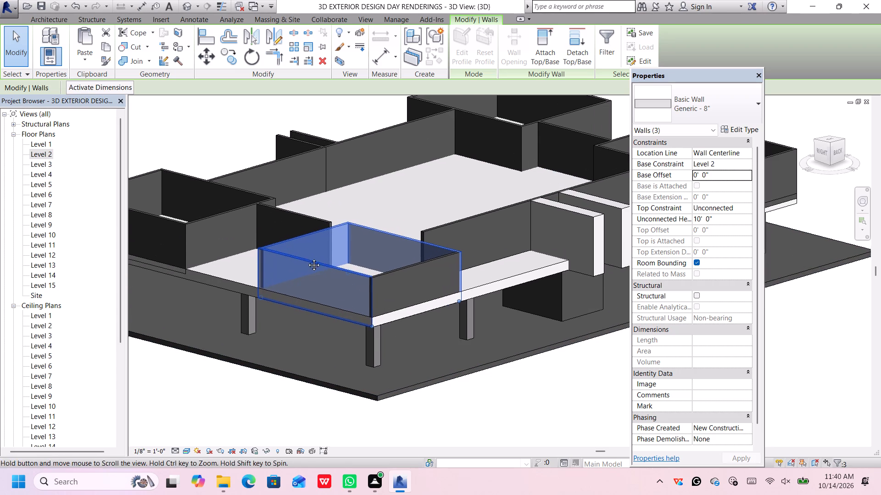
middle_click_drag(307, 258, 313, 263)
scroll(366, 303, "up", 5)
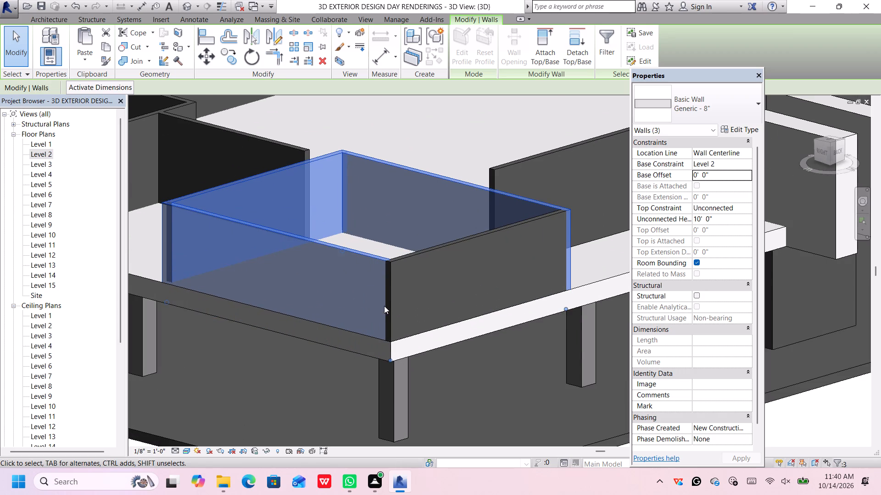
left_click(387, 280)
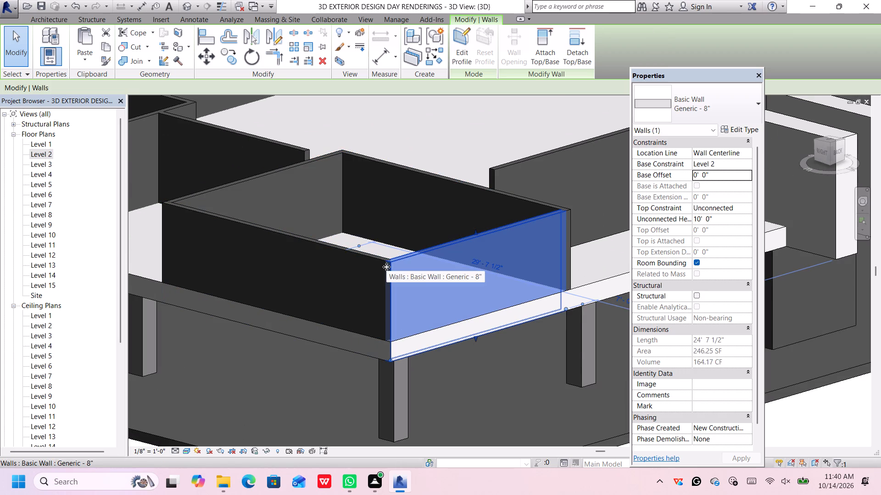
middle_click_drag(531, 405, 508, 339)
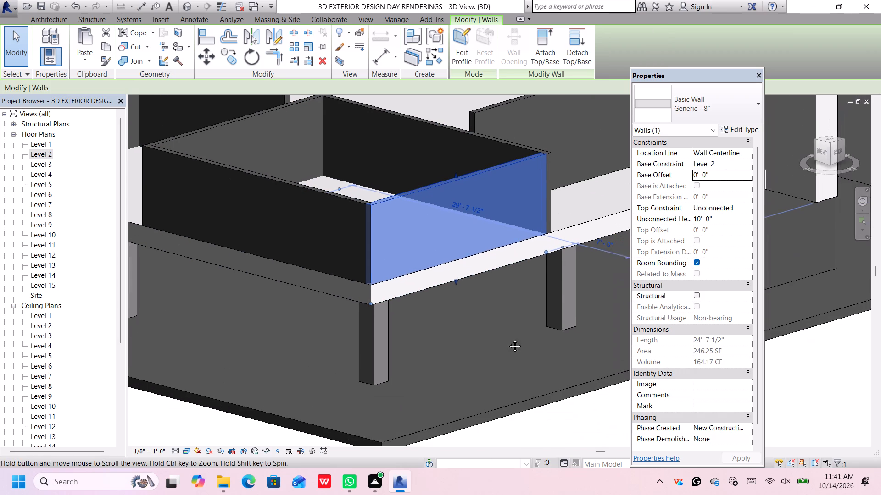
middle_click_drag(508, 339, 508, 336)
key("Right")
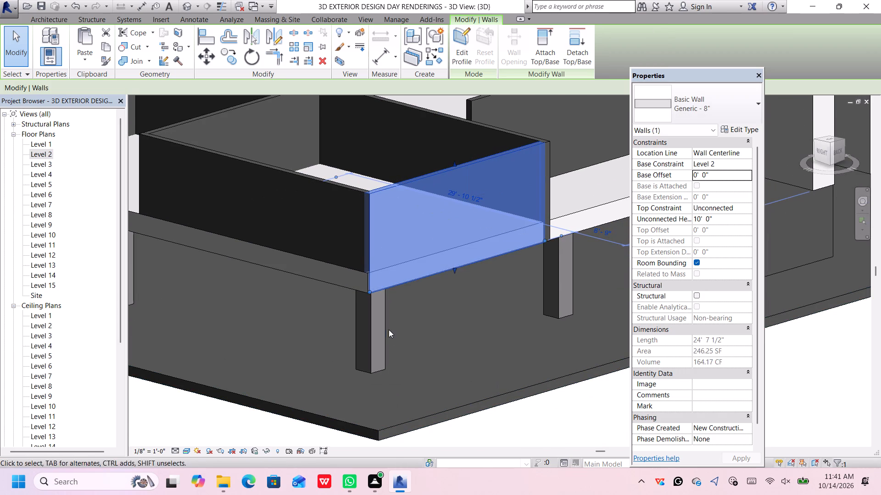
Nudge the right-facing wall of the same corner room outward to the slab edge and deselect it.
scroll(413, 341, "down", 1)
middle_click_drag(455, 428, 471, 420)
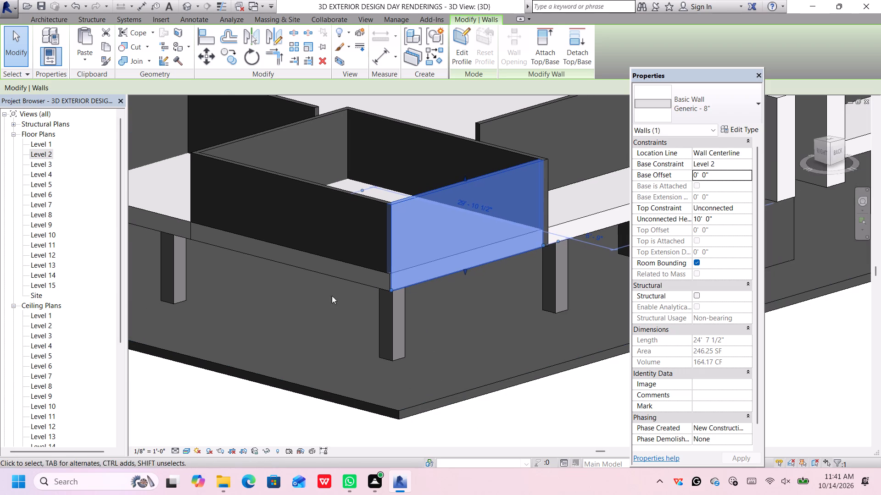
left_click(378, 201)
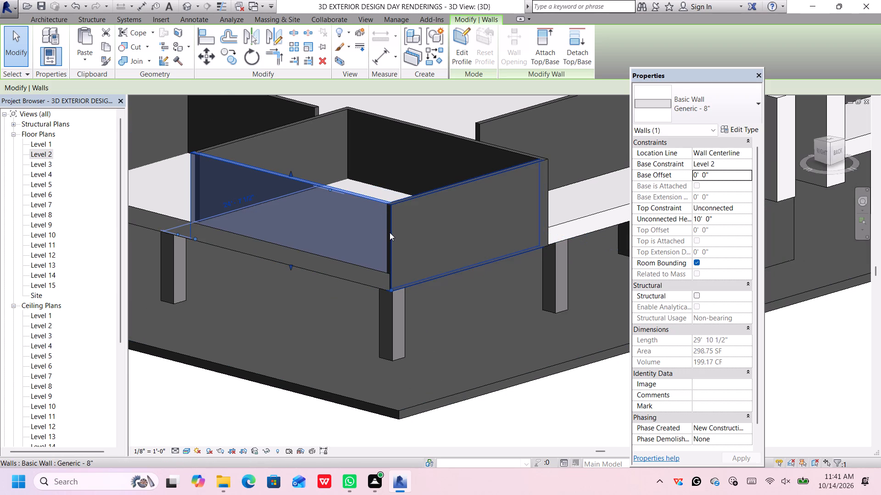
key("Left")
key("Left")
key("Down")
scroll(396, 268, "down", 2)
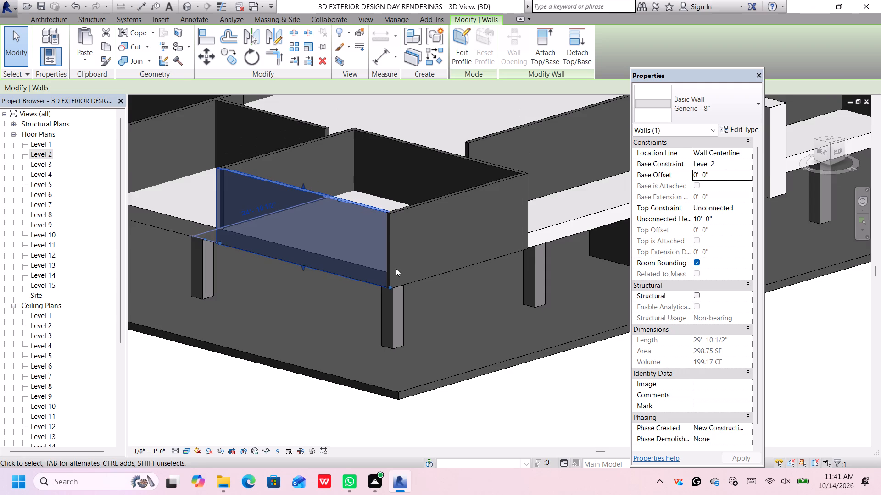
left_click(475, 399)
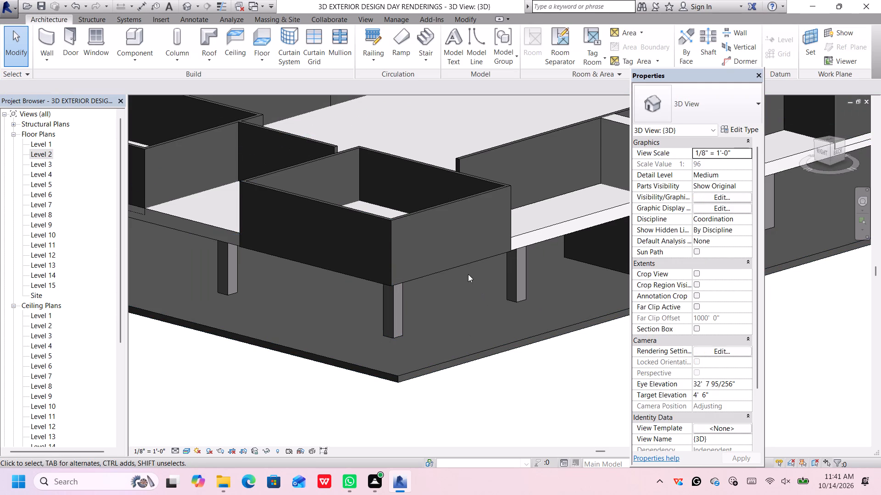
Set the unconnected height of all four back-right corner room walls to 12' 0" and deselect them.
middle_click_drag(476, 235, 476, 272)
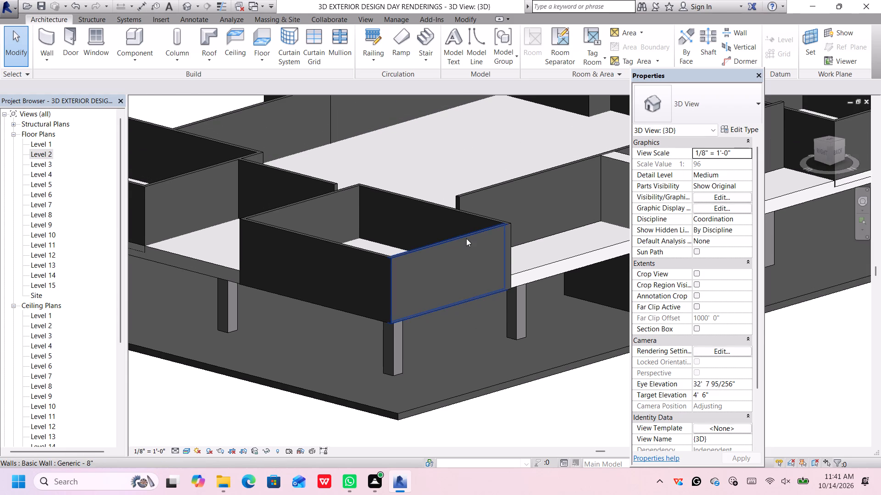
left_click(466, 238)
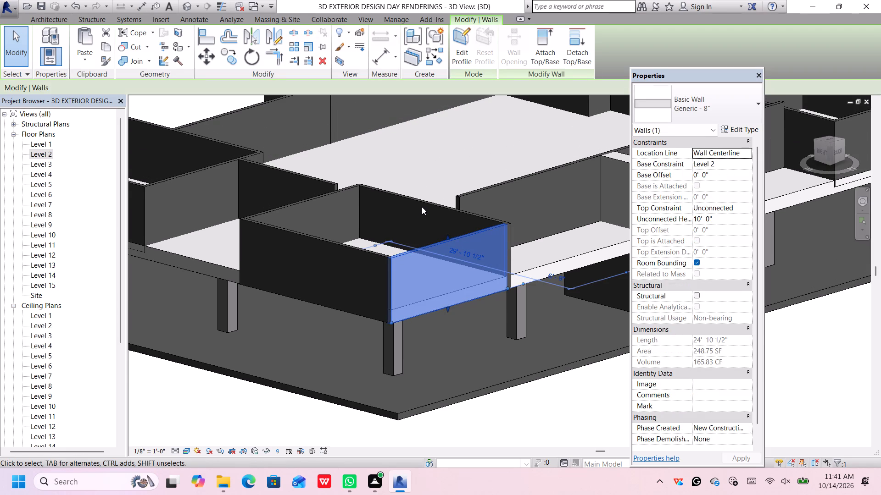
left_click(427, 201, "ctrl")
left_click(342, 192, "ctrl")
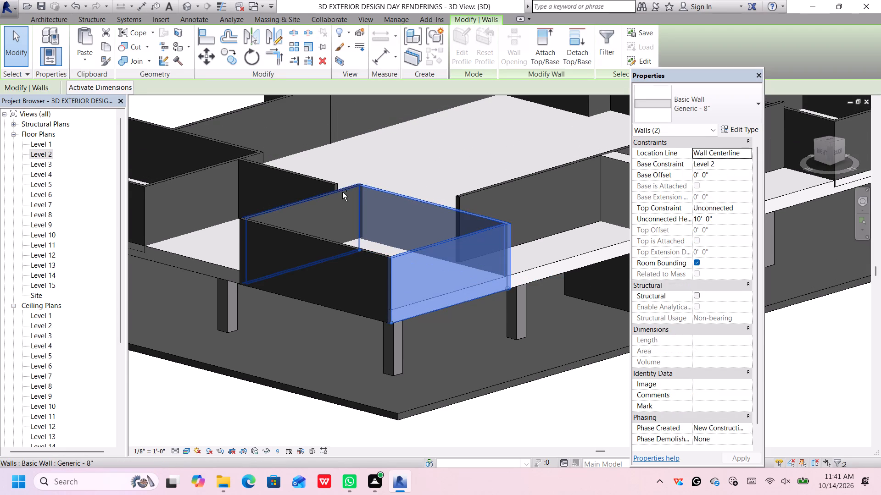
left_click(323, 242, "ctrl")
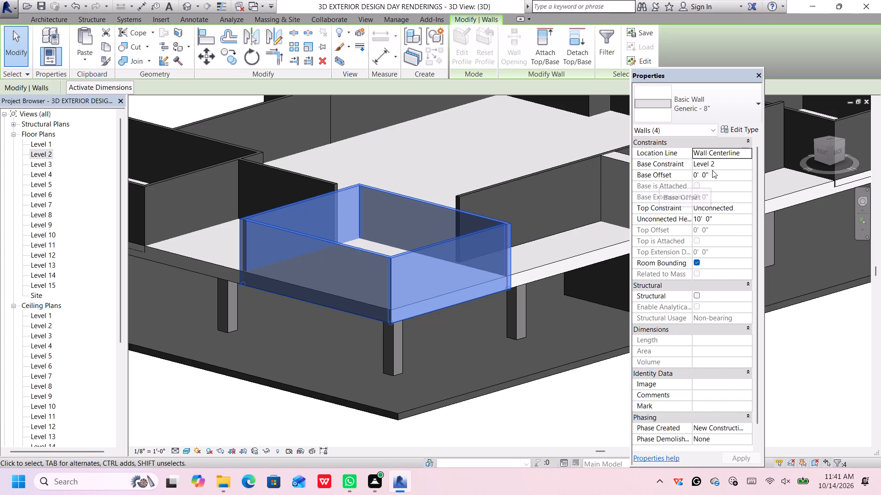
scroll(711, 174, "up", 3)
left_click(719, 218)
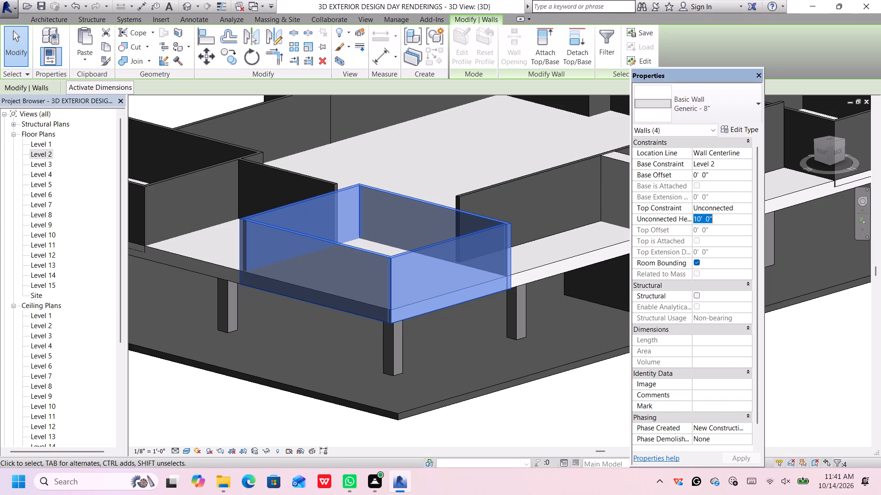
key("BackSpace")
type("12'")
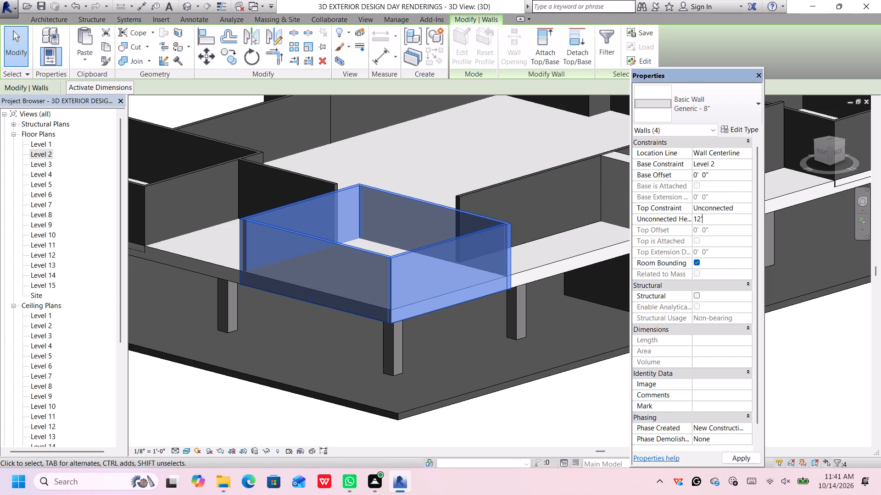
key("Return")
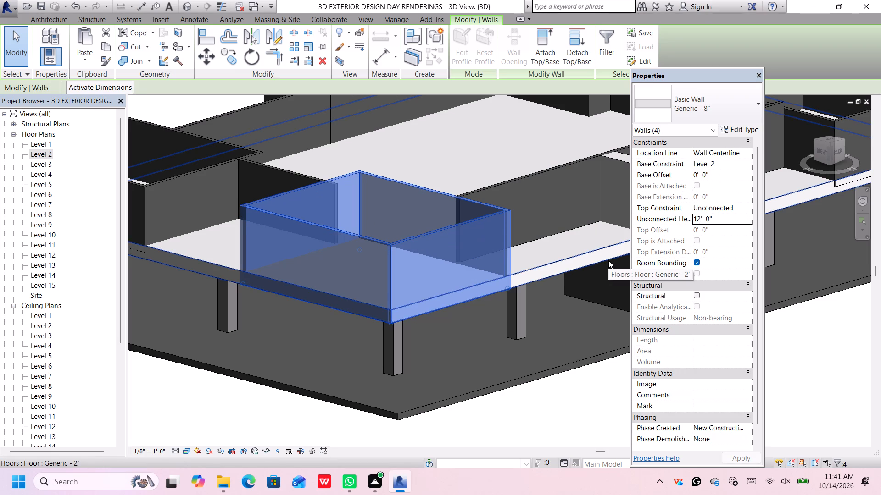
scroll(480, 254, "down", 1)
scroll(473, 294, "up", 1)
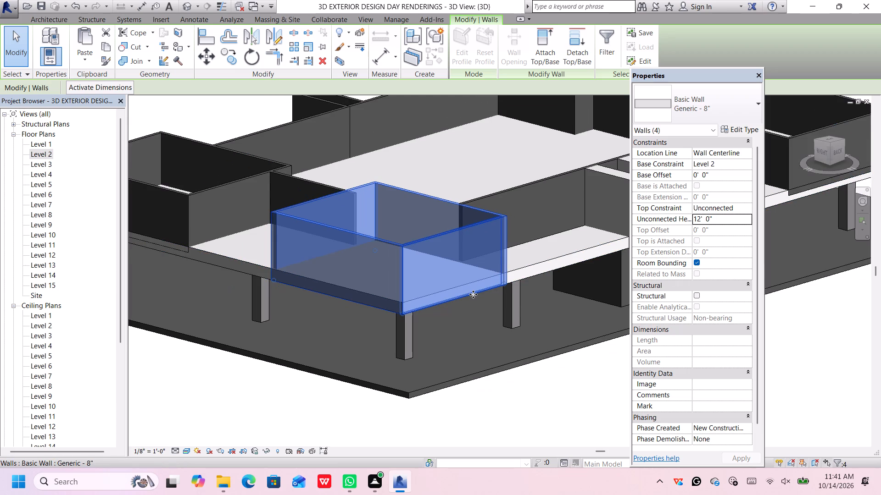
middle_click_drag(484, 288, 487, 299)
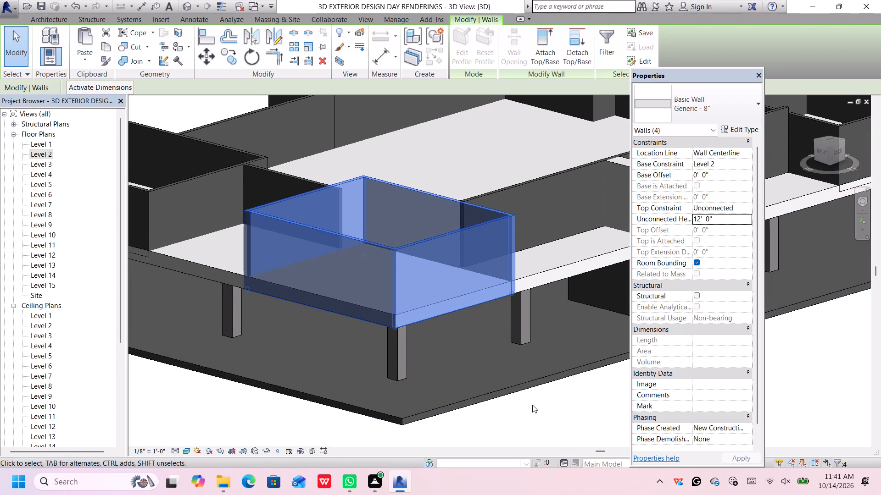
left_click(532, 405)
Duplicate the wall type of the back-right corner room's right-facing wall under the name Generic - 8" gray.
scroll(520, 213, "down", 3)
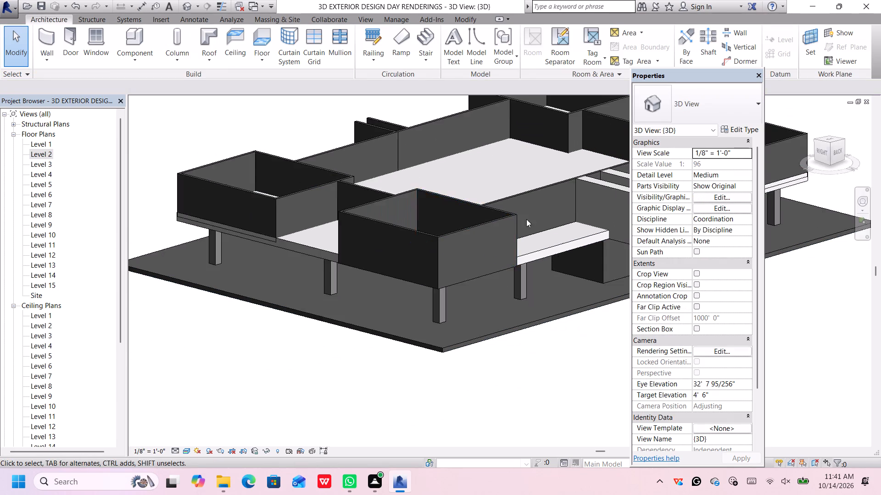
scroll(529, 219, "down", 3)
middle_click_drag(537, 214, 487, 221)
scroll(505, 219, "up", 1)
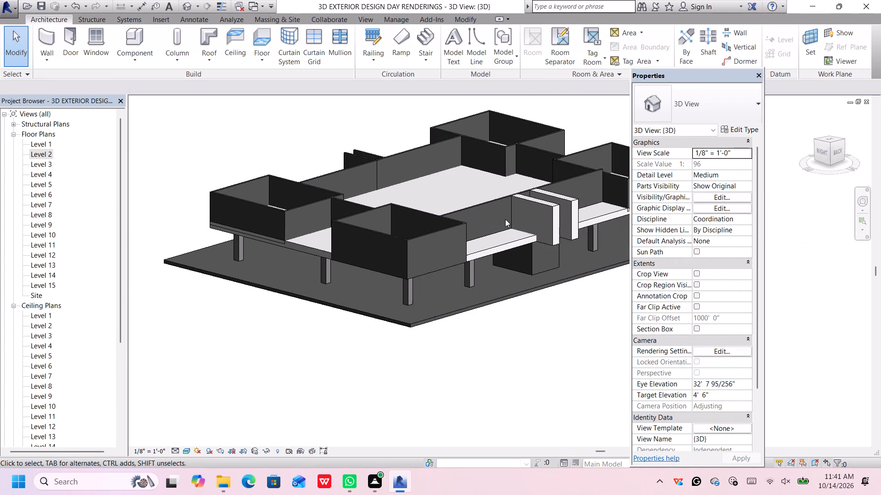
scroll(505, 219, "up", 2)
scroll(523, 214, "down", 1)
middle_click_drag(523, 213, 477, 213)
scroll(477, 213, "up", 1)
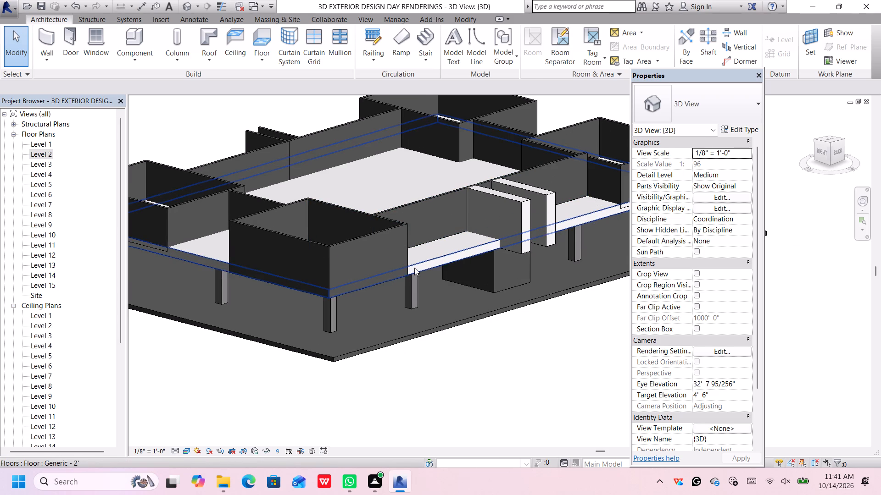
scroll(416, 267, "down", 2)
left_click(385, 242)
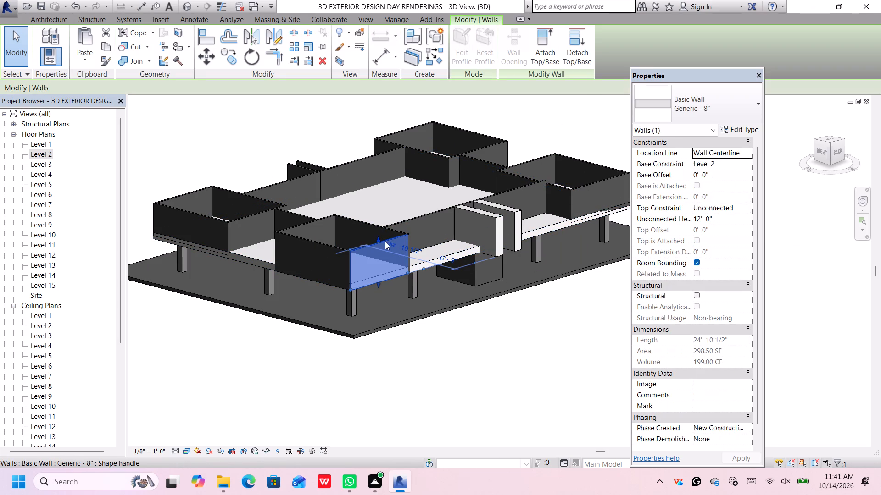
left_click(321, 243)
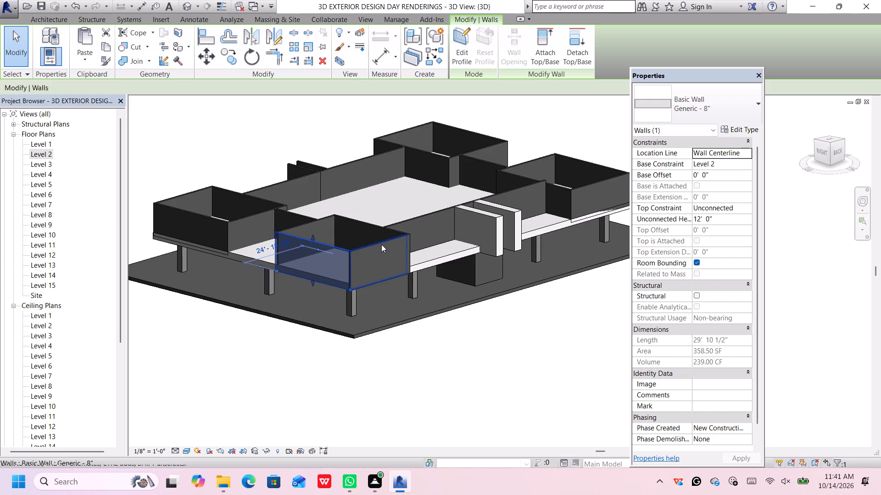
left_click(380, 243)
left_click(748, 130)
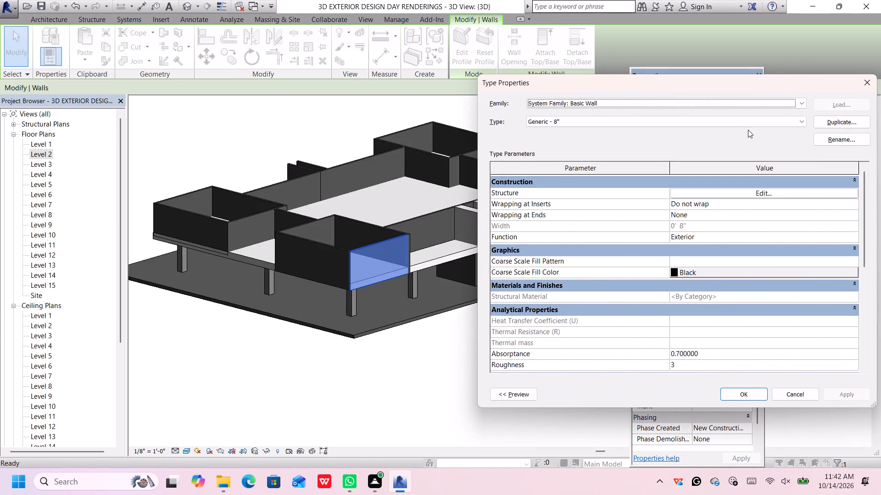
left_click(837, 121)
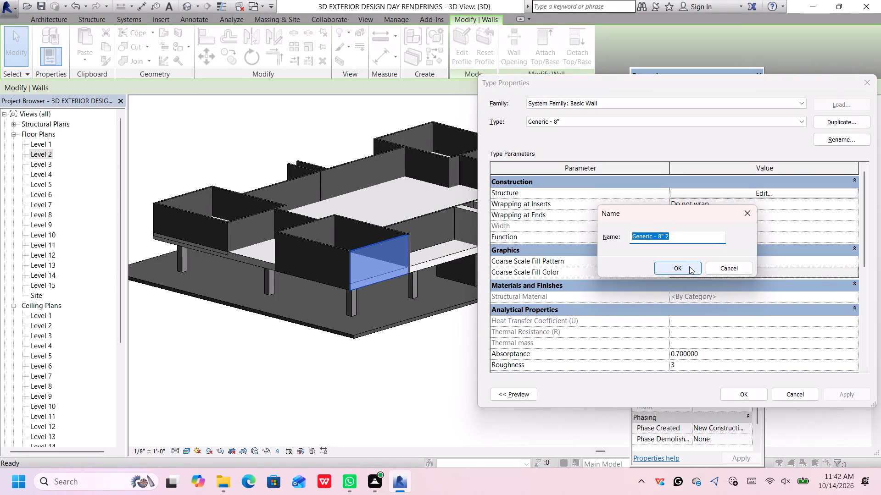
left_click(698, 242)
left_click_drag(698, 242, 755, 238)
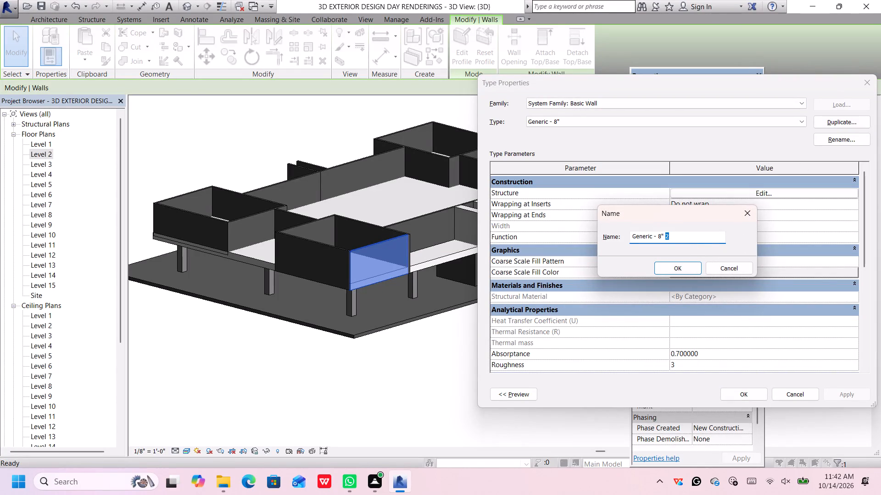
left_click(689, 237)
key("BackSpace")
type("gr")
type("ay")
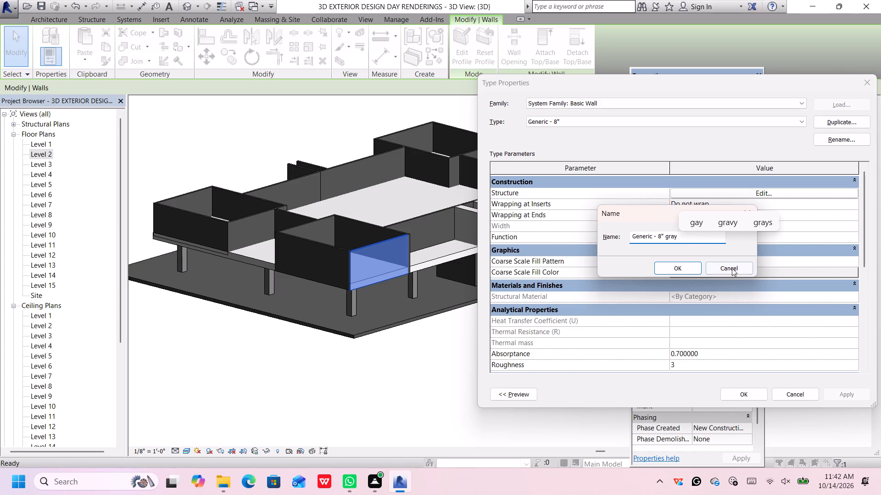
left_click(680, 269)
Open the new wall type's structure and choose the Parking Stripe material for its Structure [1] layer.
left_click(742, 193)
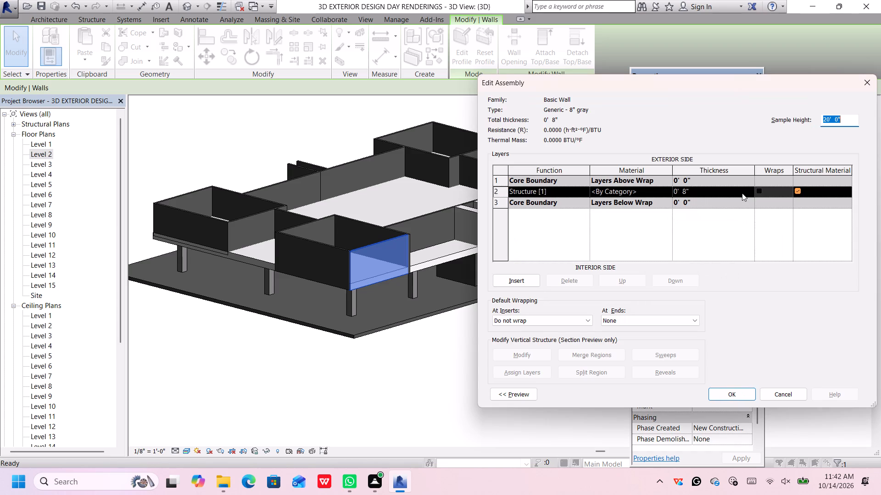
left_click(752, 184)
left_click(738, 192)
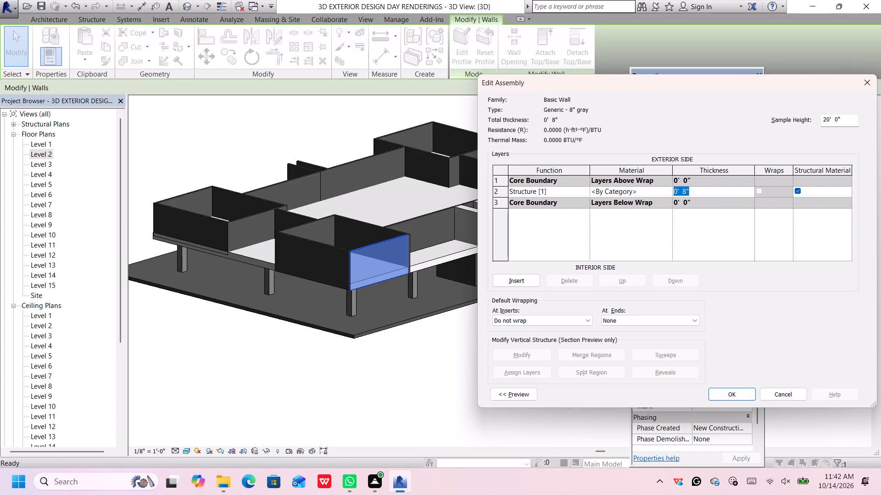
scroll(731, 200, "up", 1)
left_click(668, 190)
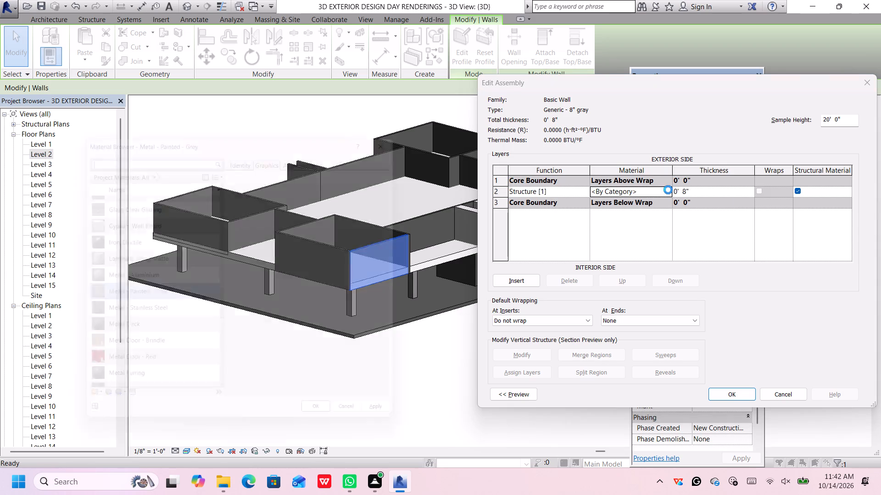
scroll(97, 266, "down", 3)
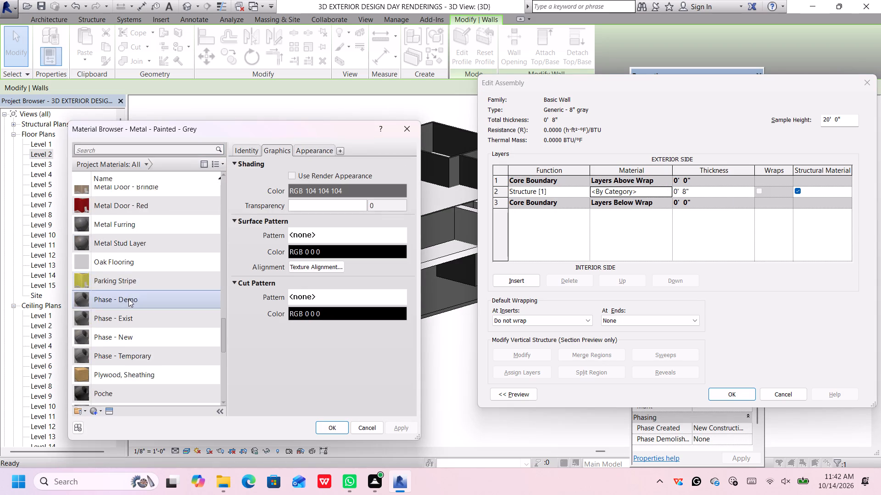
scroll(129, 300, "down", 1)
left_click(199, 222)
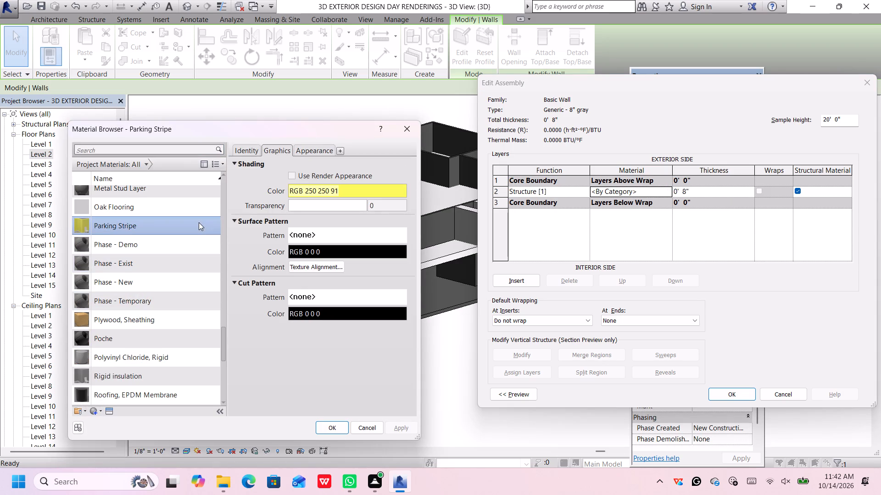
Change the Parking Stripe material's wall paint appearance colour to a light beige, RGB 213 199 168.
left_click(320, 147)
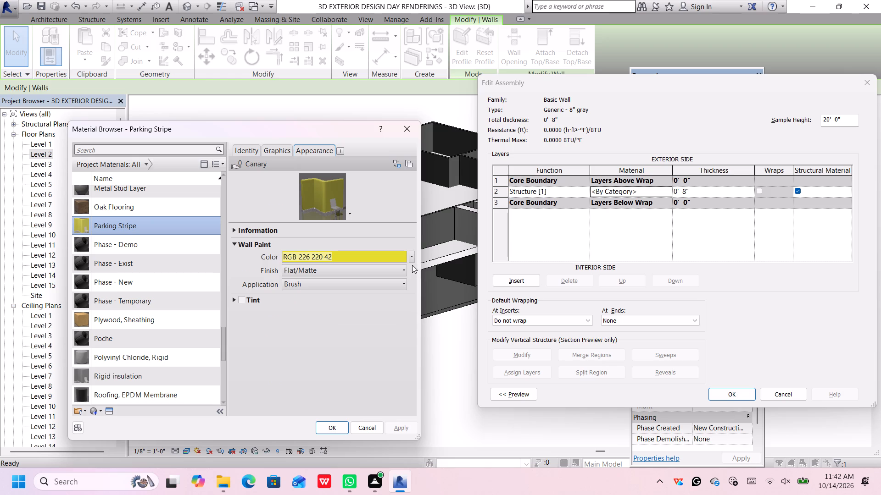
left_click(414, 258)
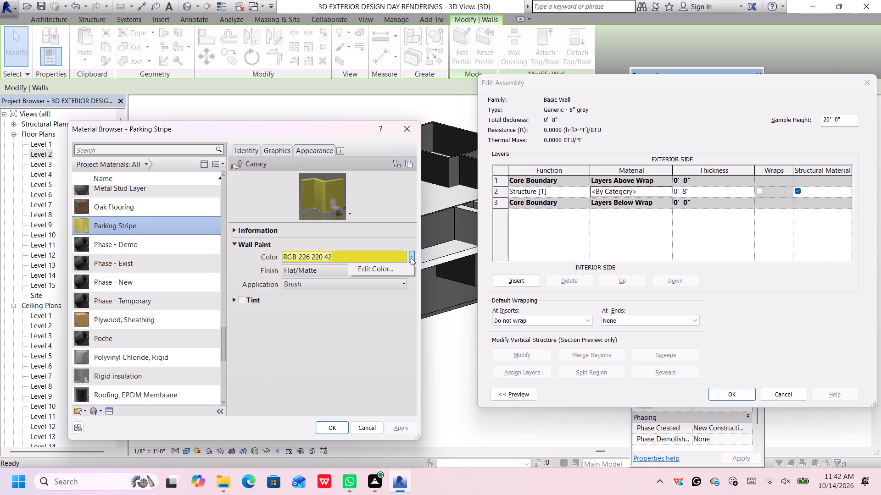
left_click(404, 267)
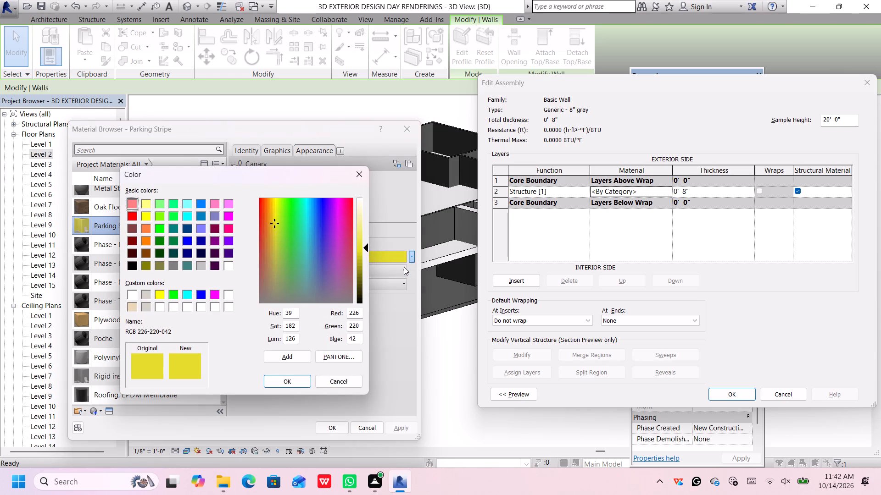
left_click(133, 306)
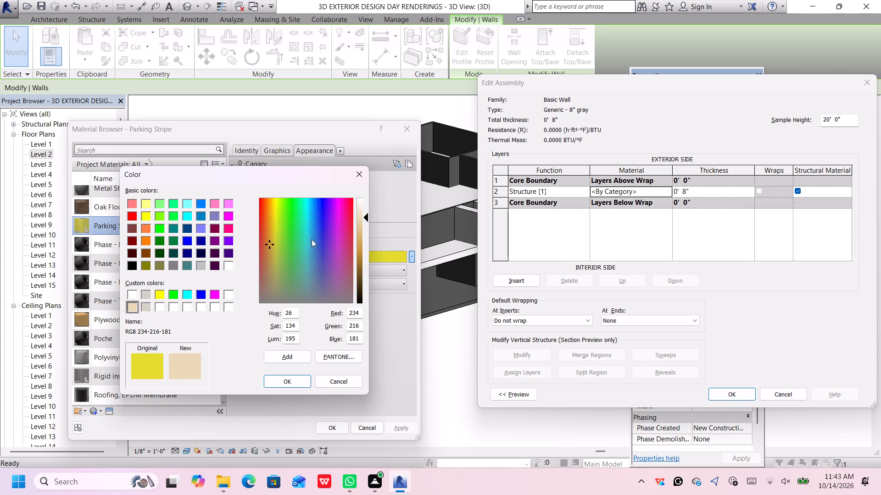
left_click_drag(362, 216, 362, 214)
left_click_drag(362, 214, 366, 229)
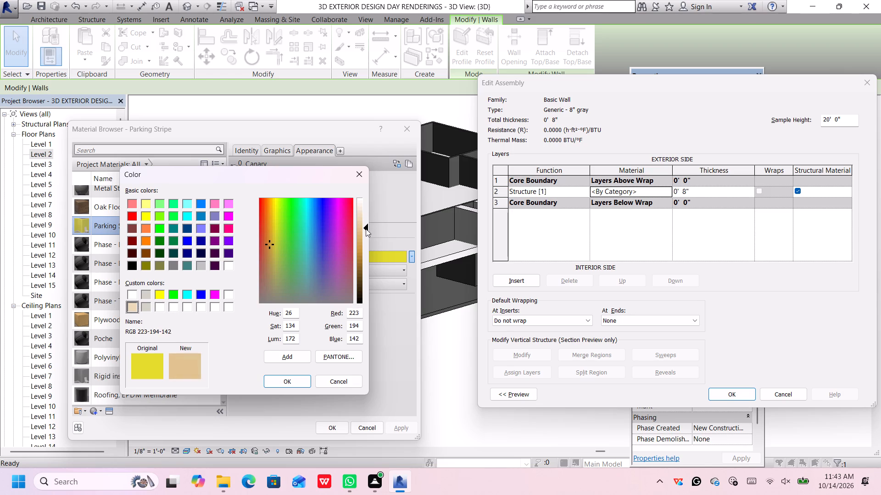
left_click_drag(366, 229, 366, 229)
left_click_drag(271, 243, 270, 263)
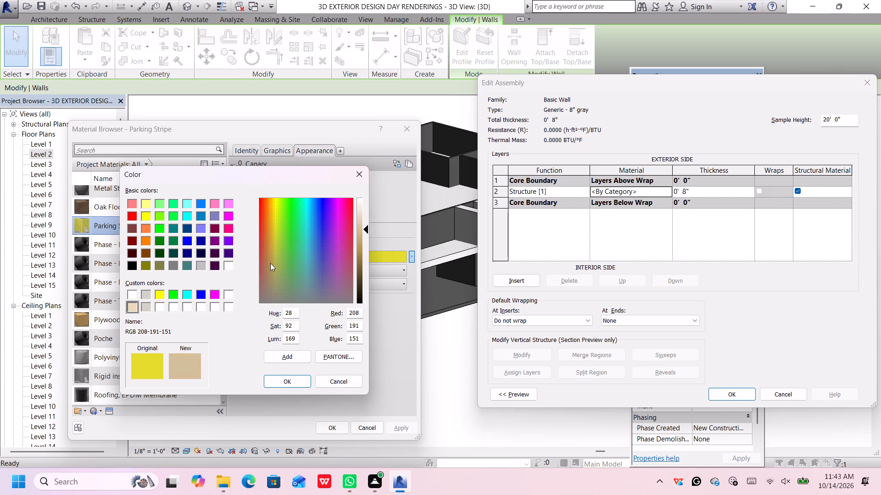
left_click_drag(270, 263, 273, 267)
left_click_drag(273, 267, 273, 265)
left_click_drag(273, 265, 273, 264)
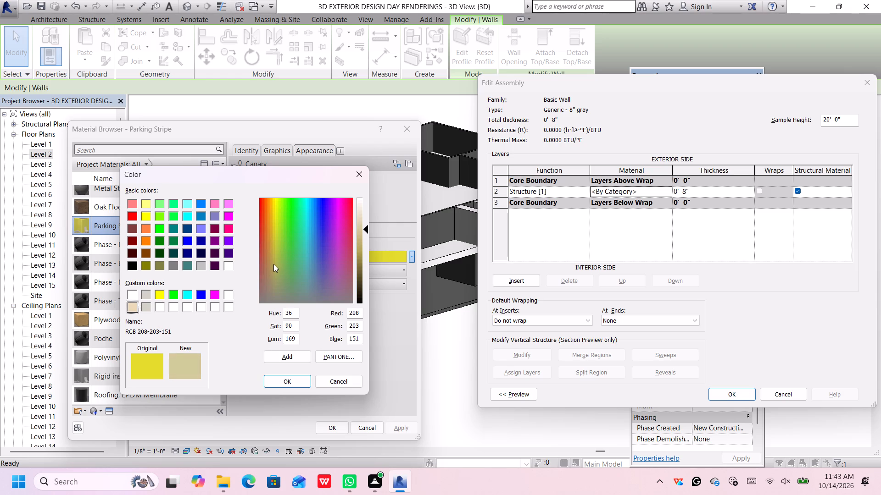
left_click_drag(273, 264, 272, 264)
left_click_drag(272, 264, 272, 265)
left_click_drag(272, 265, 270, 267)
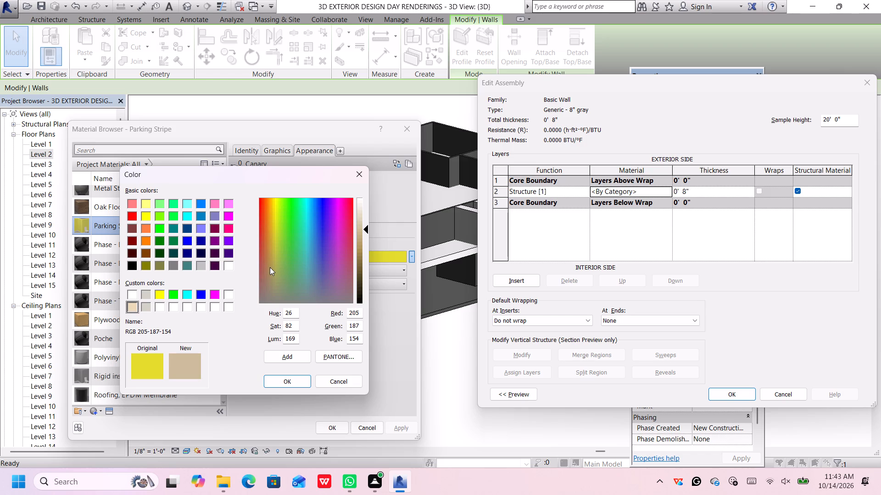
left_click_drag(270, 267, 270, 267)
left_click(364, 225)
left_click(284, 383)
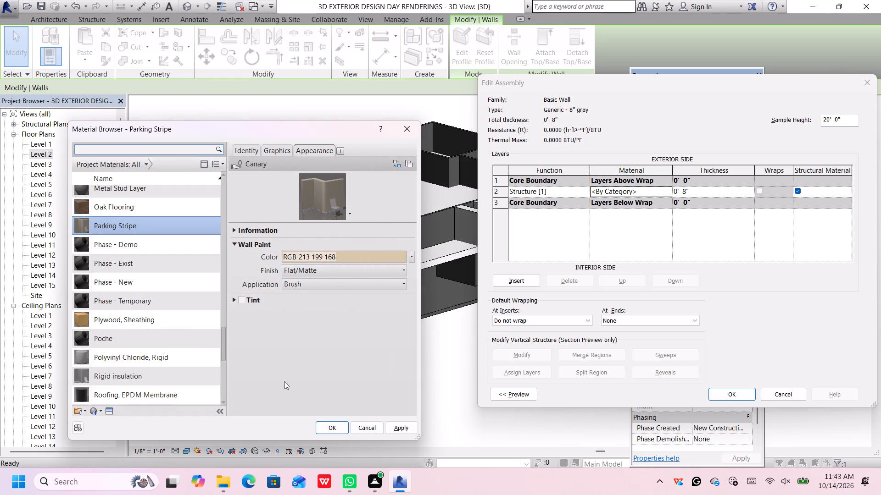
Darken the Parking Stripe material's wall paint colour to RGB 199 181 139.
left_click(413, 256)
left_click(407, 269)
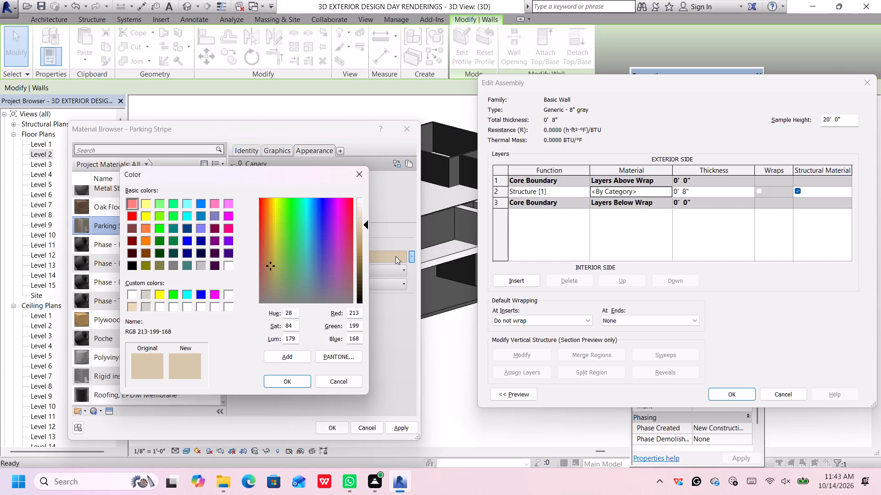
left_click(362, 228)
left_click(362, 233)
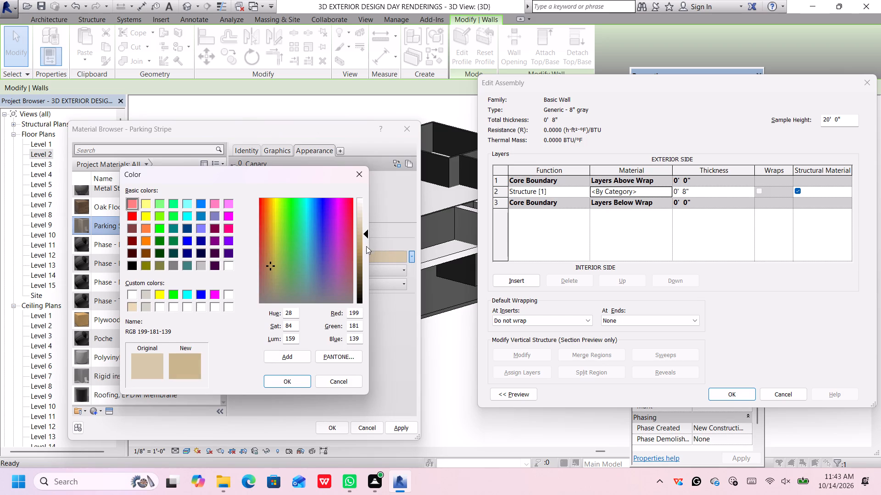
left_click(295, 383)
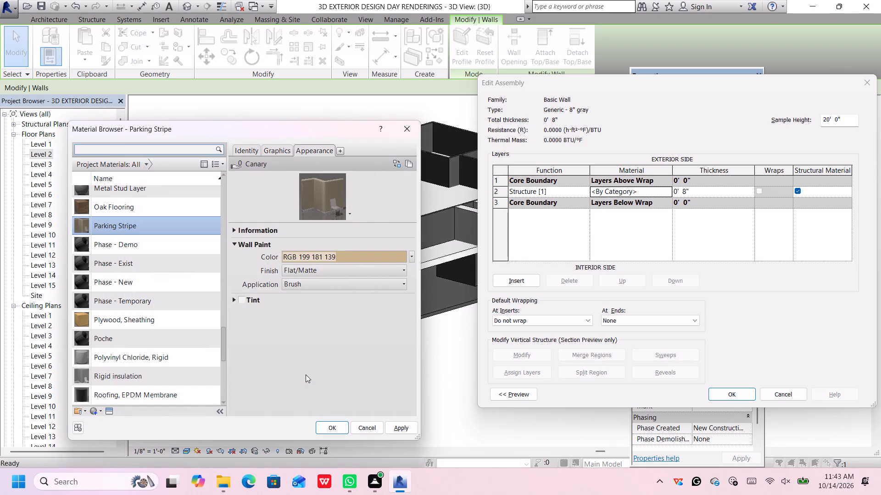
Apply the Parking Stripe material to the Generic - 8" gray wall type's structure layer and finish editing the type.
left_click(330, 426)
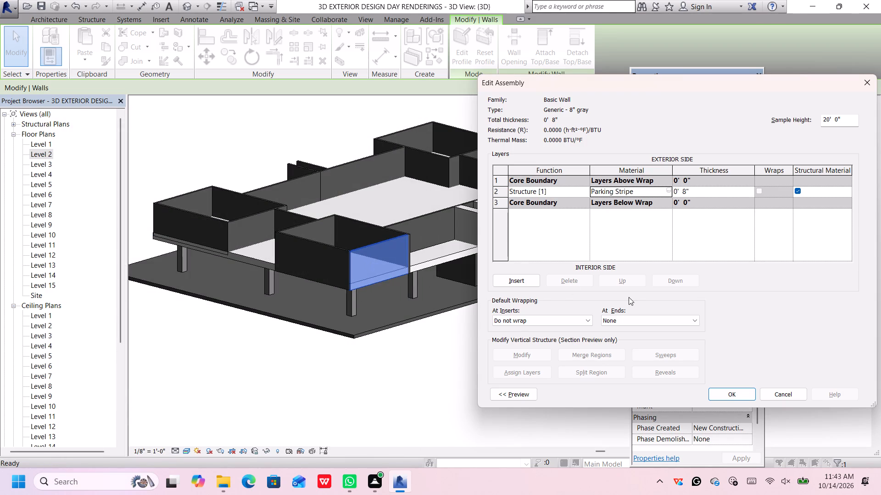
left_click(726, 392)
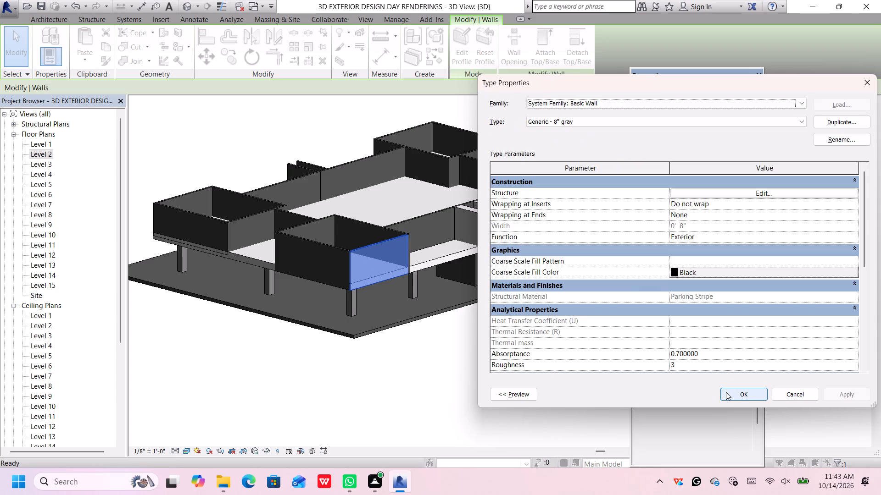
left_click(726, 392)
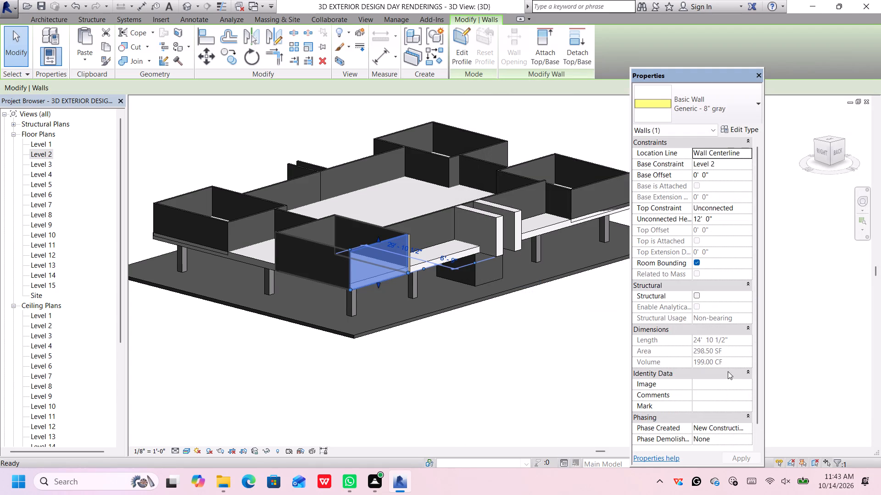
left_click(392, 387)
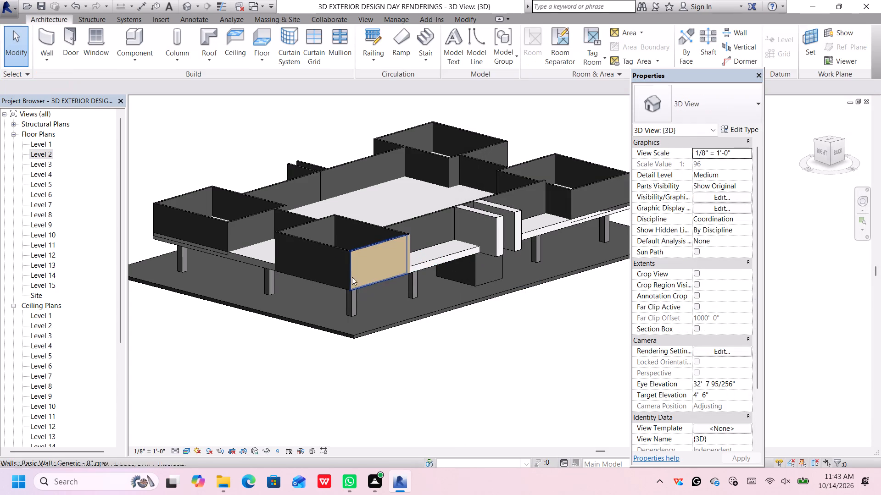
Change the corner room's inner long wall, adjoining the beige wall, to the Generic - 8" gray type.
left_click(341, 247)
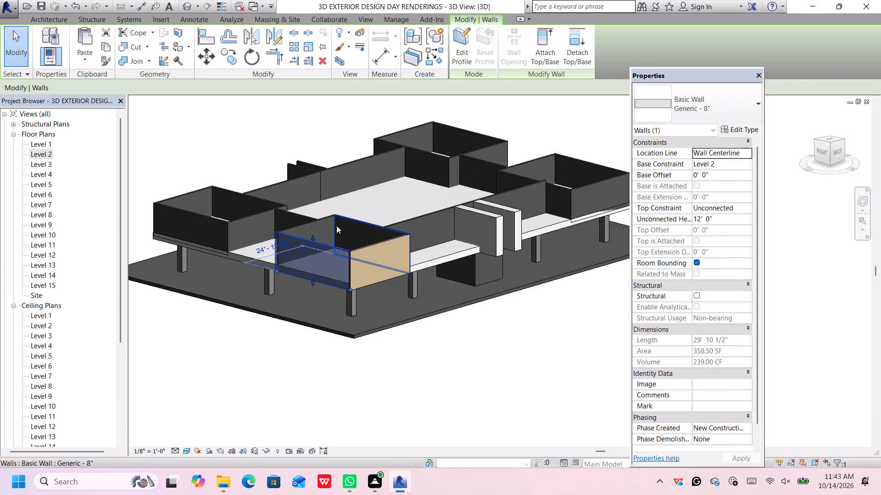
left_click(334, 221)
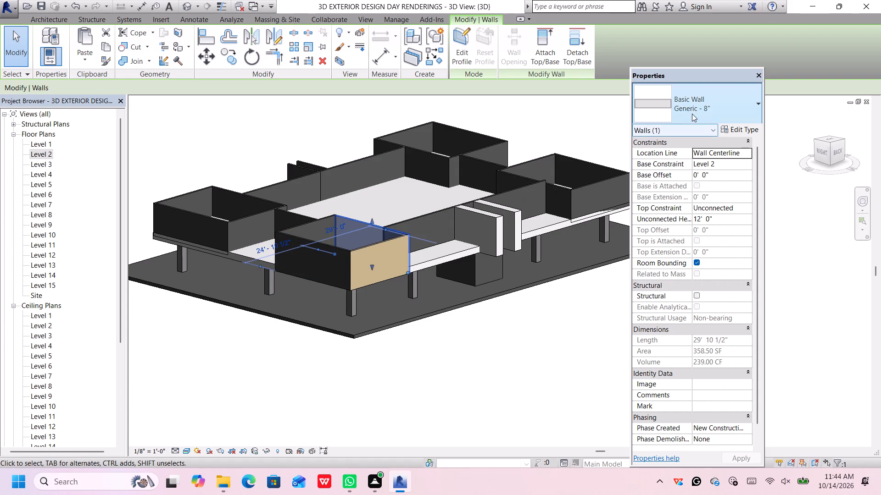
left_click(693, 114)
left_click(704, 208)
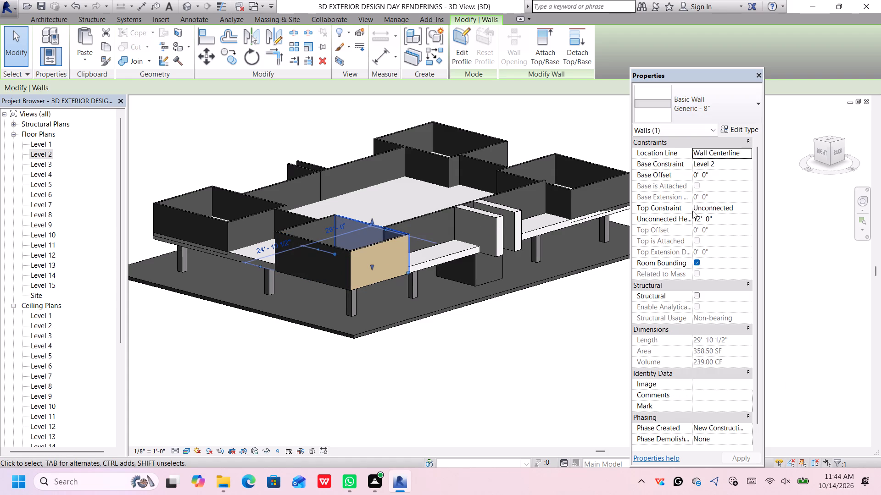
Reopen the Parking Stripe material's appearance from the structure of the beige wall's Generic - 8" gray type.
middle_click_drag(346, 255, 364, 292)
left_click(335, 258)
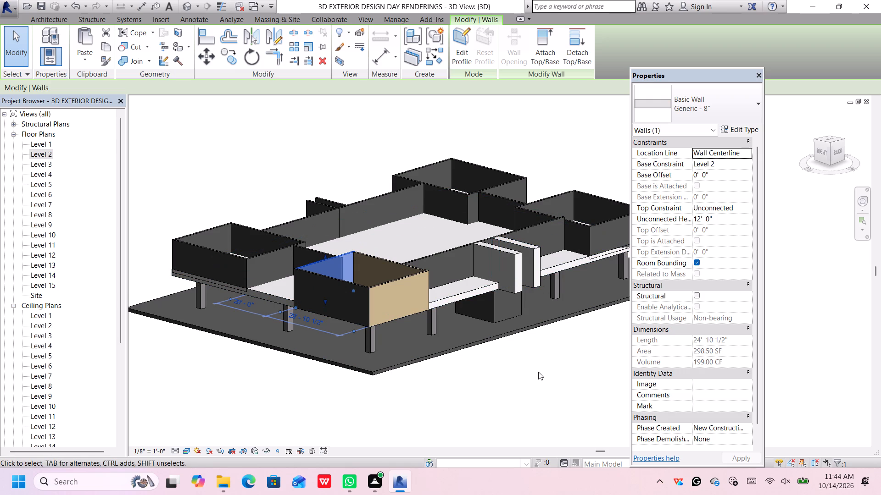
left_click(404, 282)
left_click(732, 126)
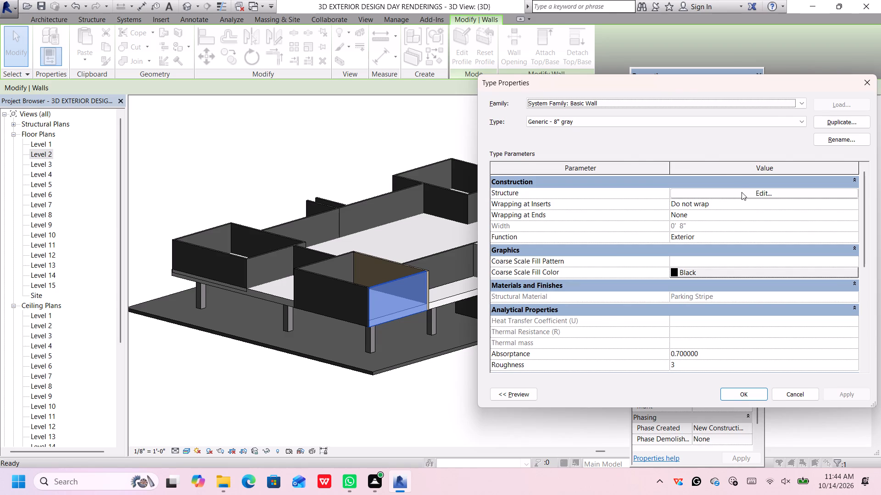
left_click(742, 192)
left_click(671, 194)
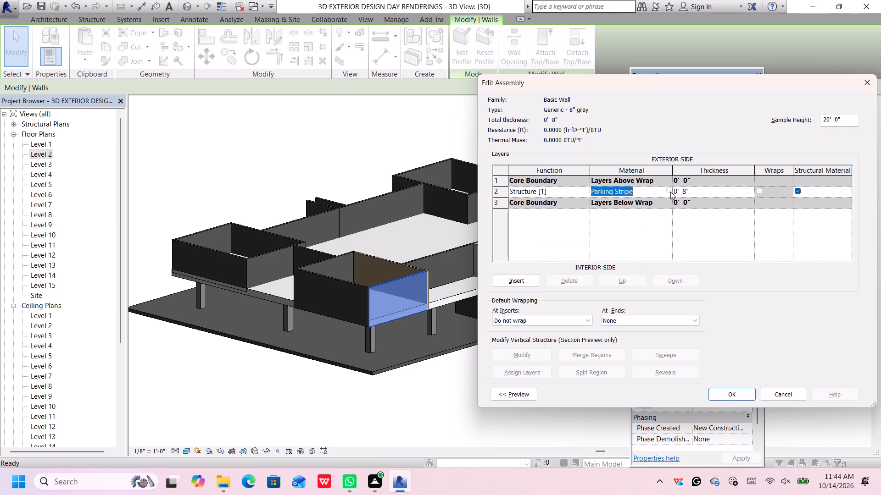
left_click(670, 191)
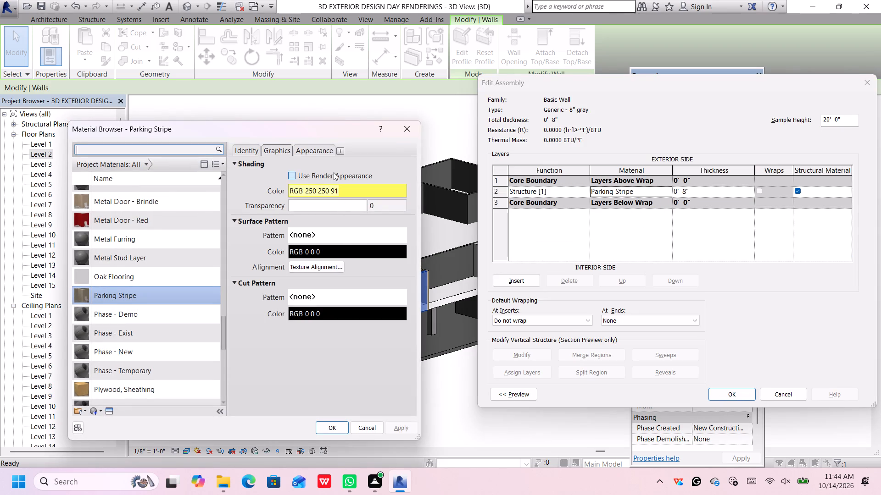
left_click(322, 152)
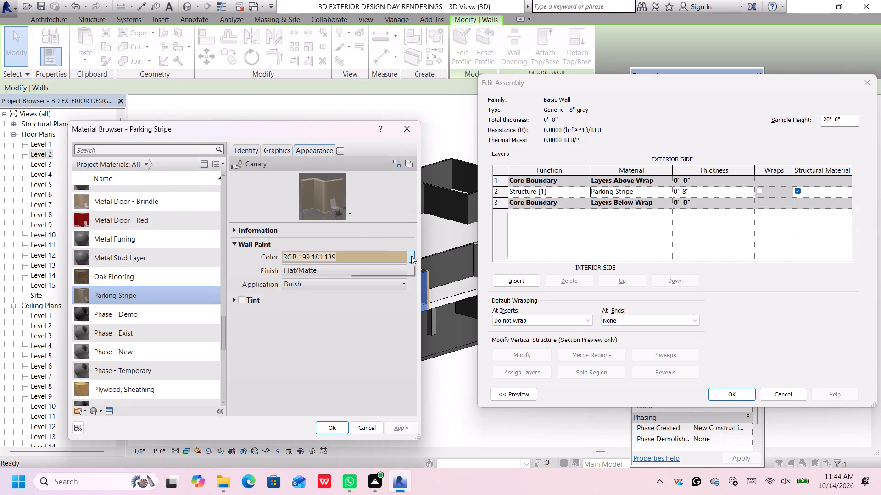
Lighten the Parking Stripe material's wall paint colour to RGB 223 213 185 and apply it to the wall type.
left_click(411, 256)
left_click(402, 266)
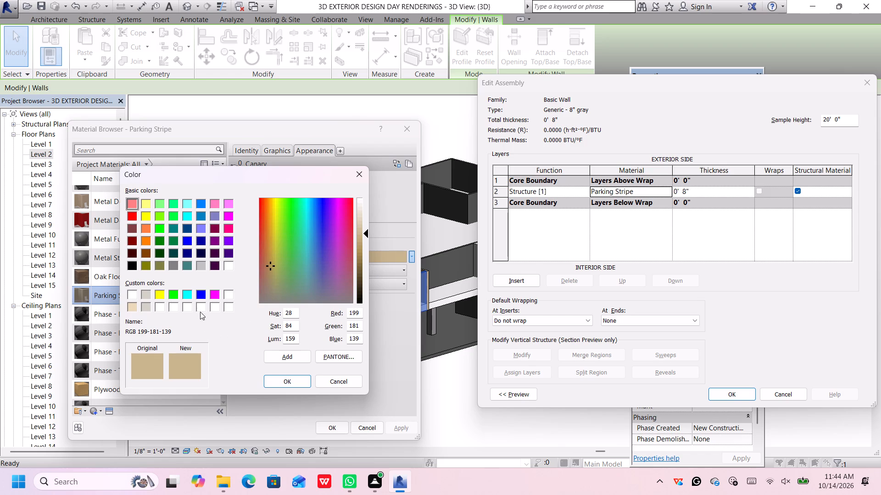
left_click(146, 295)
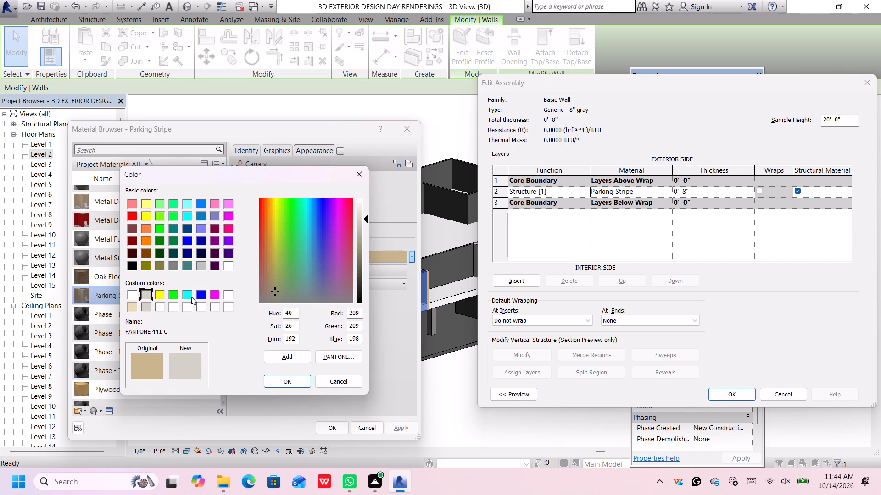
left_click_drag(276, 289, 276, 288)
left_click_drag(276, 288, 273, 278)
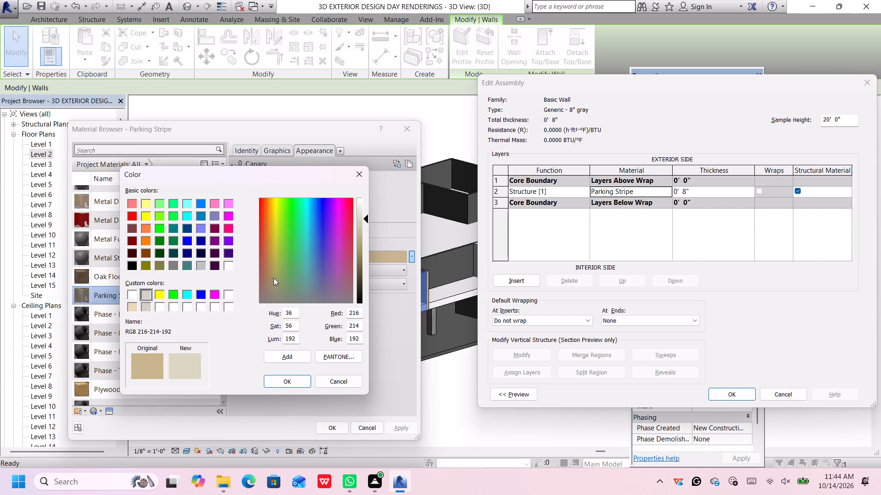
left_click_drag(273, 278, 267, 275)
left_click_drag(267, 275, 271, 281)
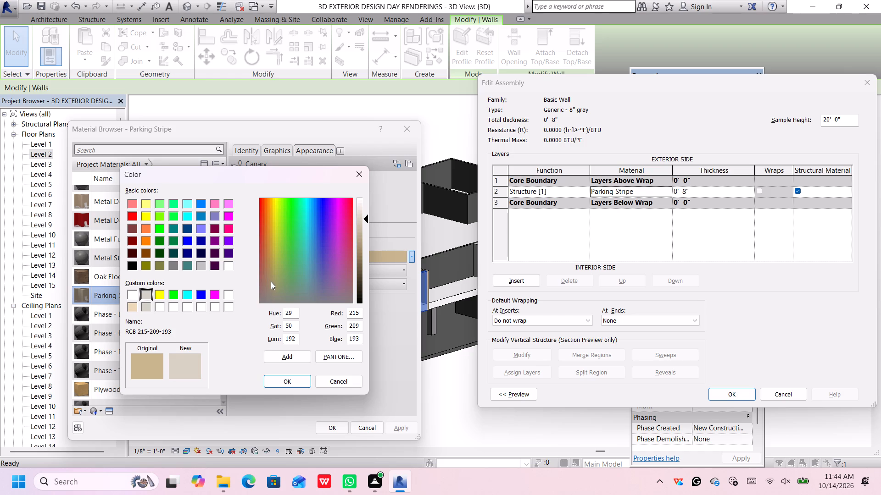
left_click_drag(271, 281, 270, 280)
left_click(270, 286)
left_click(271, 280)
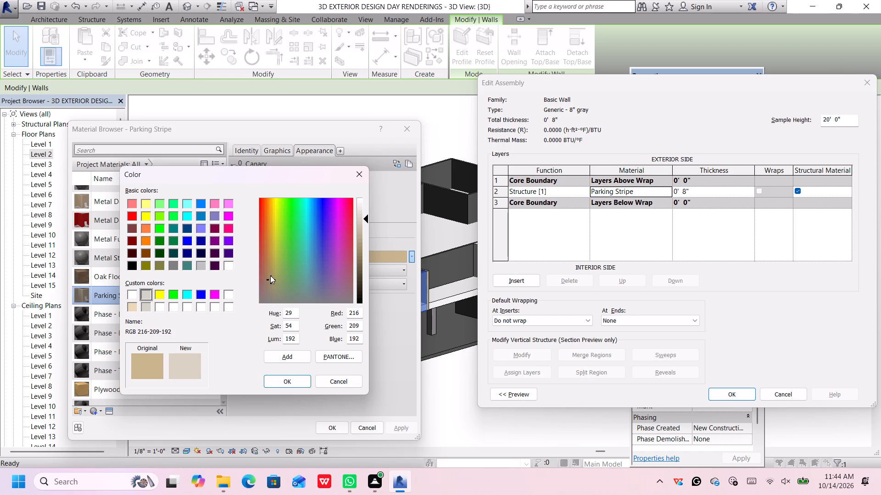
left_click(270, 275)
left_click(270, 272)
left_click(271, 270)
left_click(271, 266)
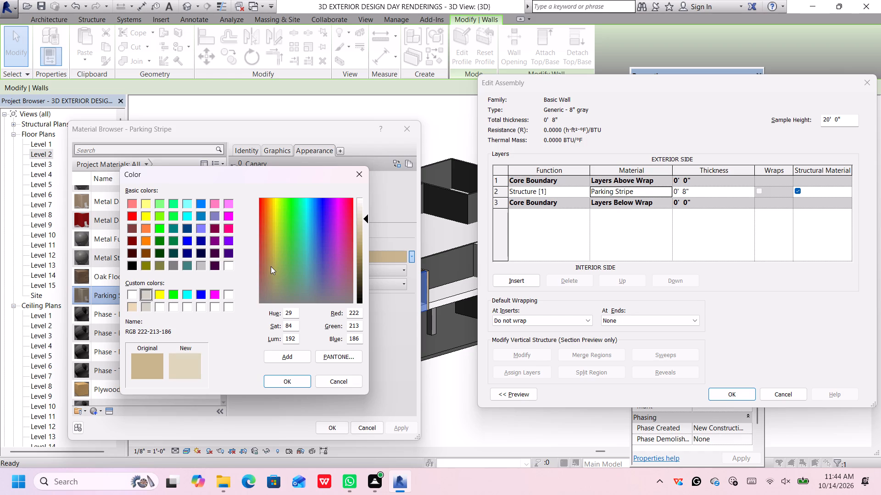
left_click(271, 264)
left_click(293, 379)
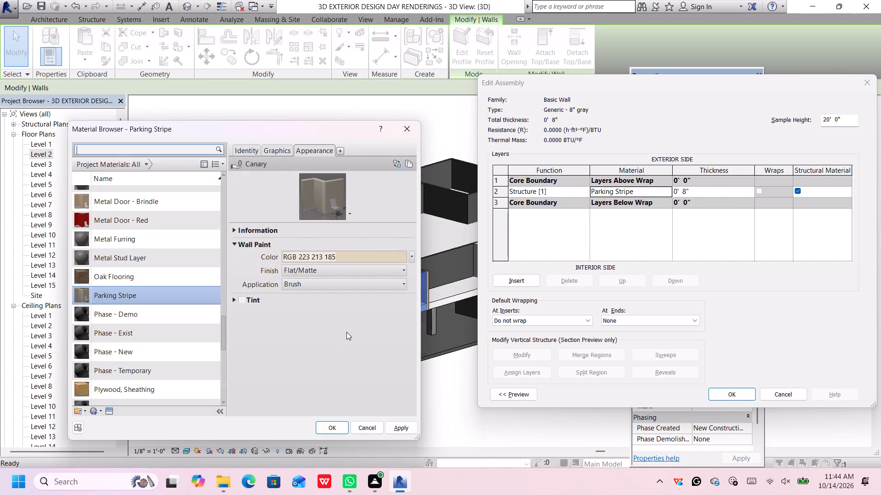
left_click(336, 424)
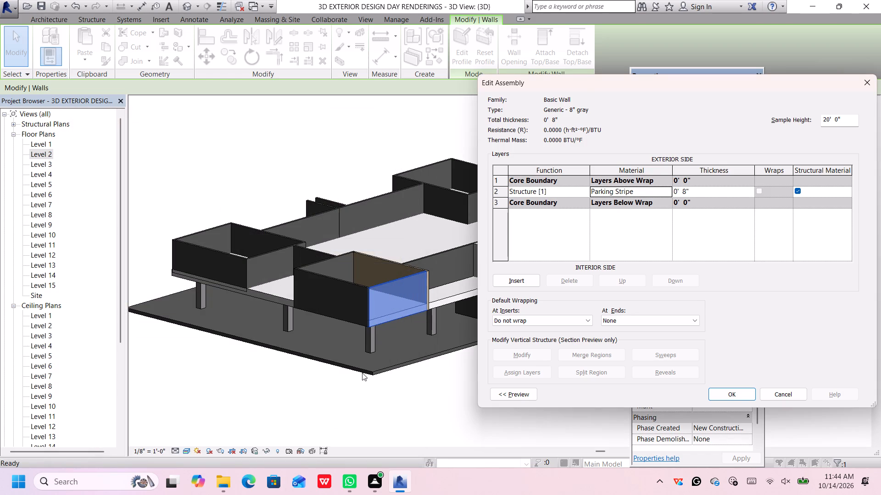
left_click(744, 392)
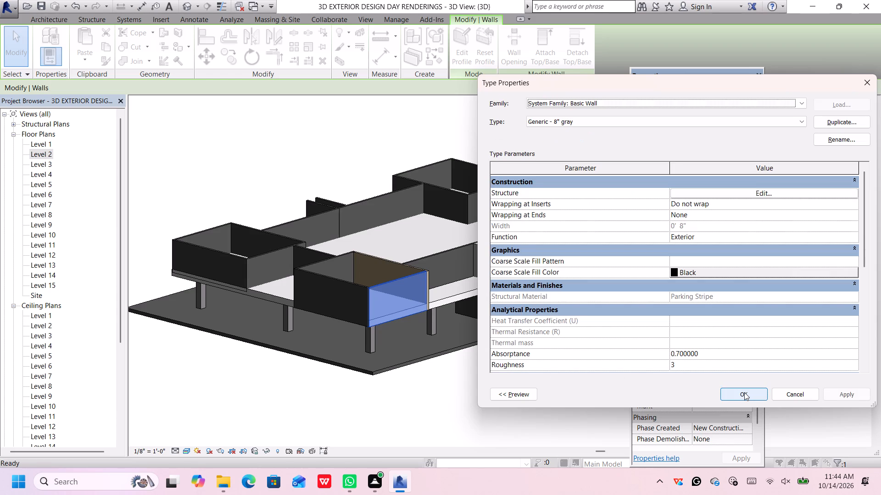
left_click(744, 392)
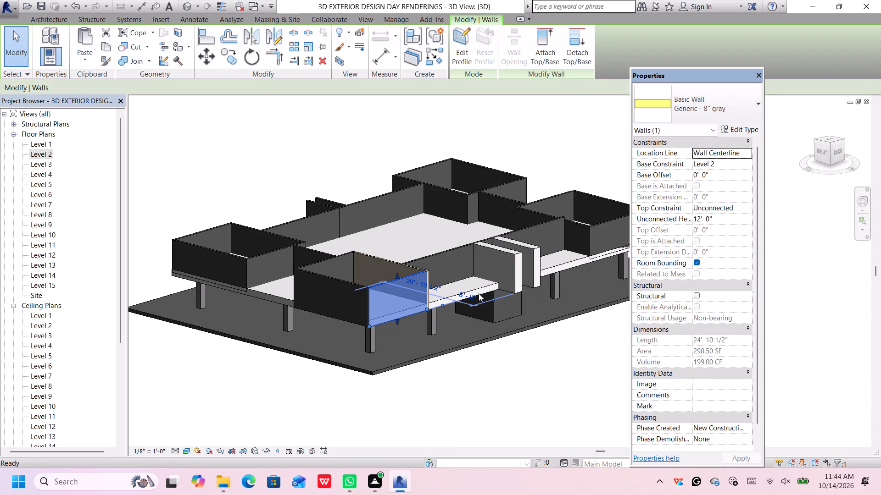
left_click(402, 388)
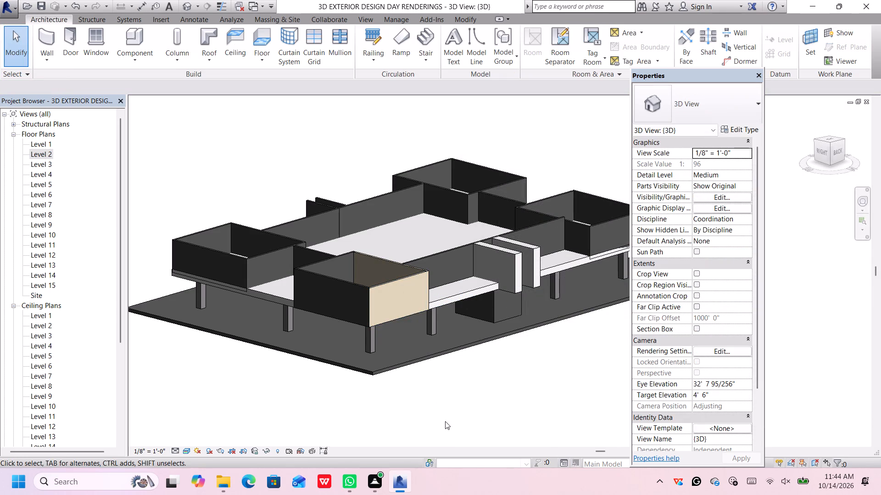
Change the corner room's outer long wall and its remaining short wall to the Generic - 8" gray type.
middle_click(450, 419)
middle_click_drag(451, 412, 468, 360)
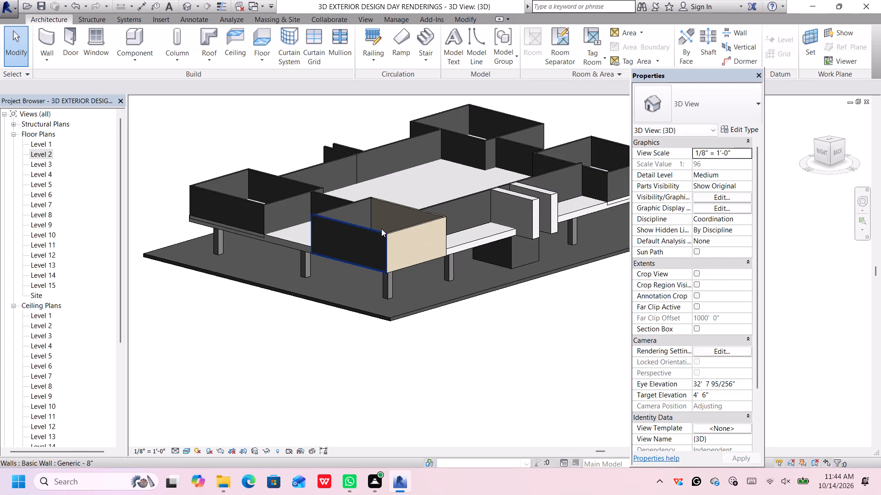
left_click(381, 229)
left_click(747, 108)
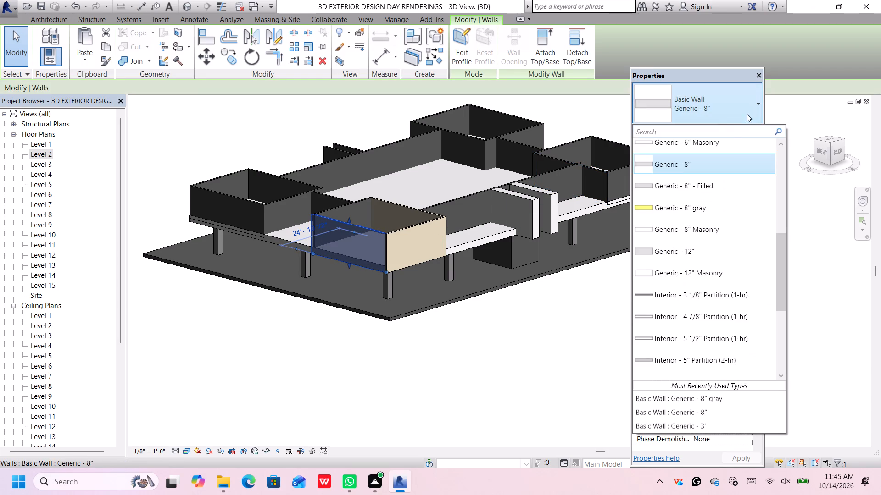
scroll(725, 188, "up", 1)
left_click(713, 241)
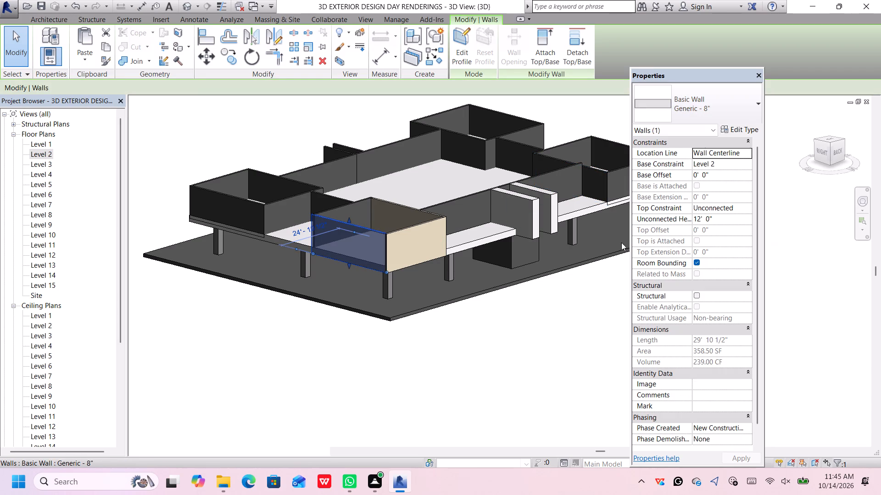
left_click(341, 205)
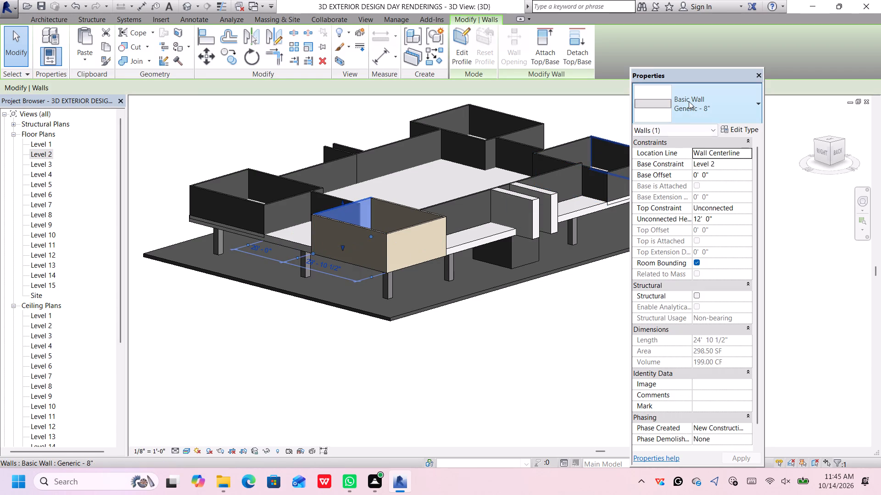
left_click(690, 101)
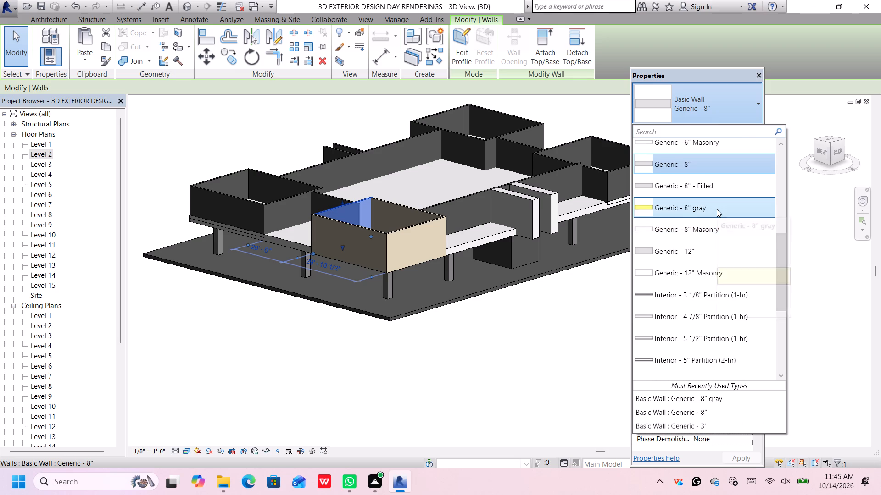
left_click(717, 209)
Set the base offset of the outer end wall of the corner room next to the beige room to 0'.
middle_click_drag(311, 208, 325, 254)
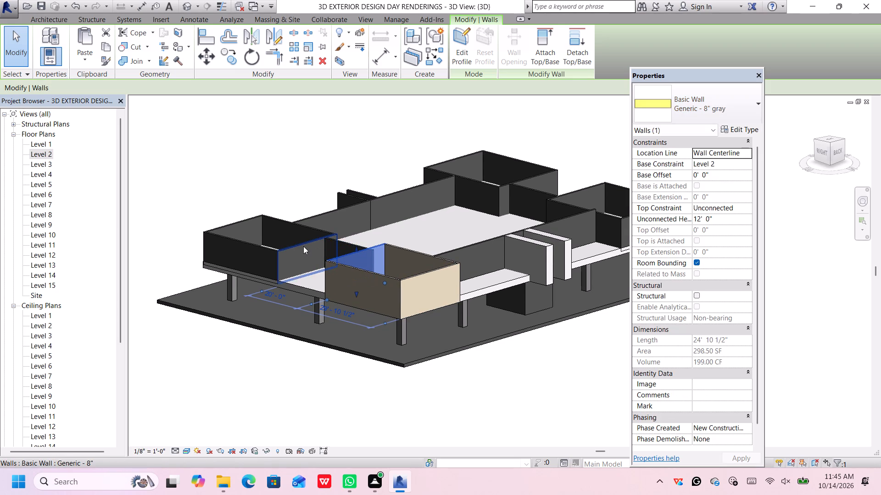
middle_click_drag(210, 180, 220, 172)
middle_click(220, 172)
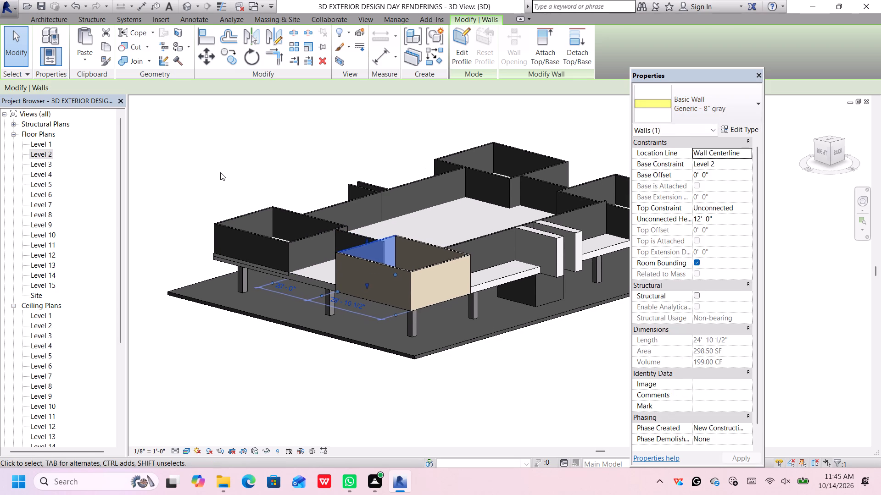
left_click(220, 174)
left_click(267, 240)
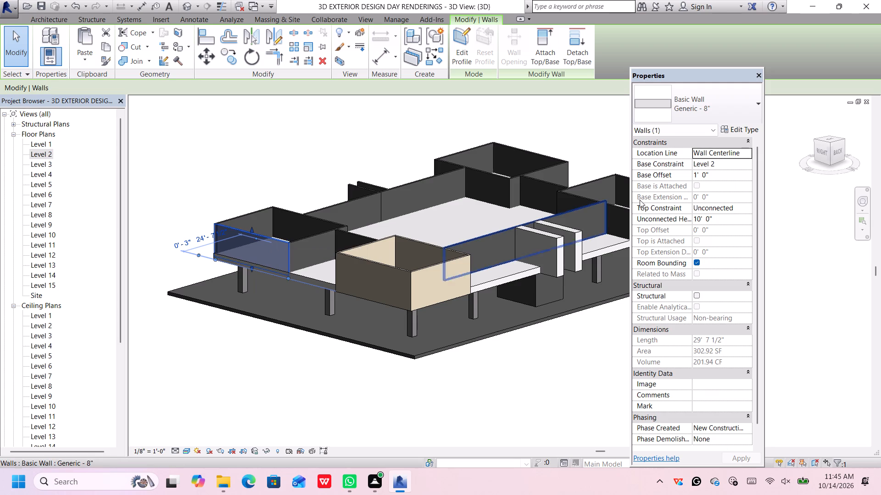
left_click(731, 173)
key("BackSpace")
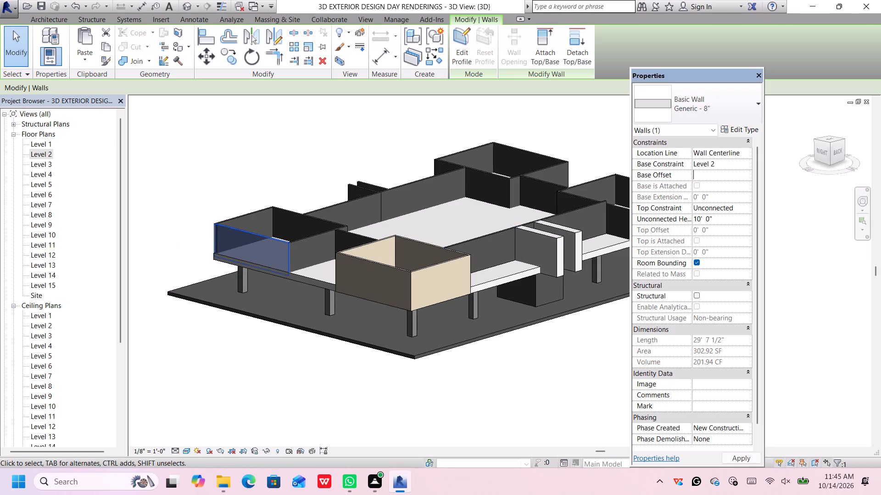
key("0")
key("Return")
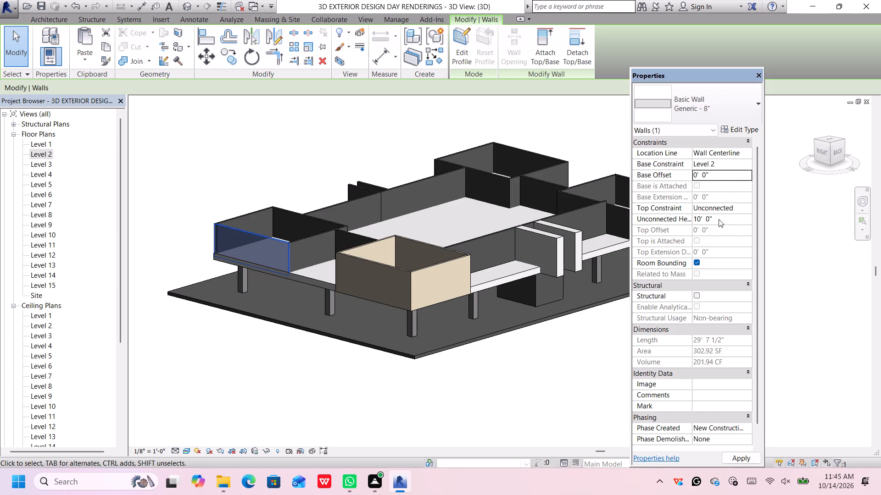
Set the unconnected height of that corner room's outer end wall to 12'.
left_click(719, 219)
key("BackSpace")
type("12")
key("apostrophe")
key("Return")
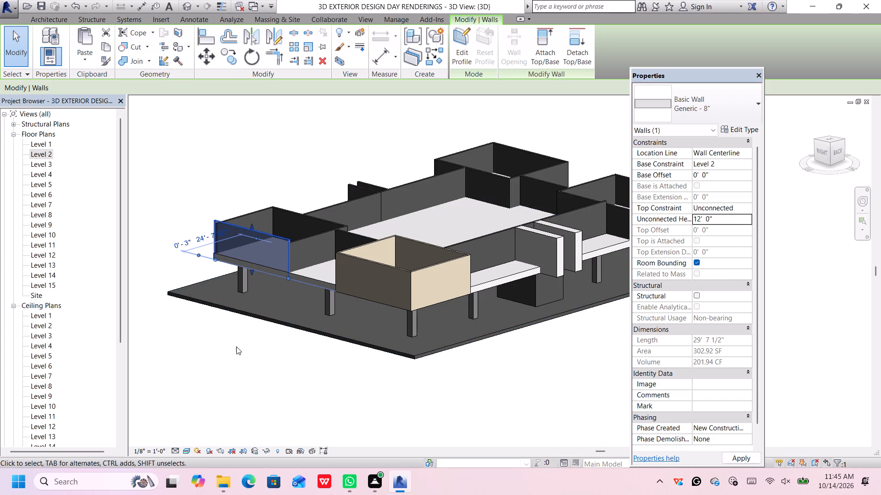
Set the base offset of the same corner room's three remaining walls to 0'.
left_click(307, 237)
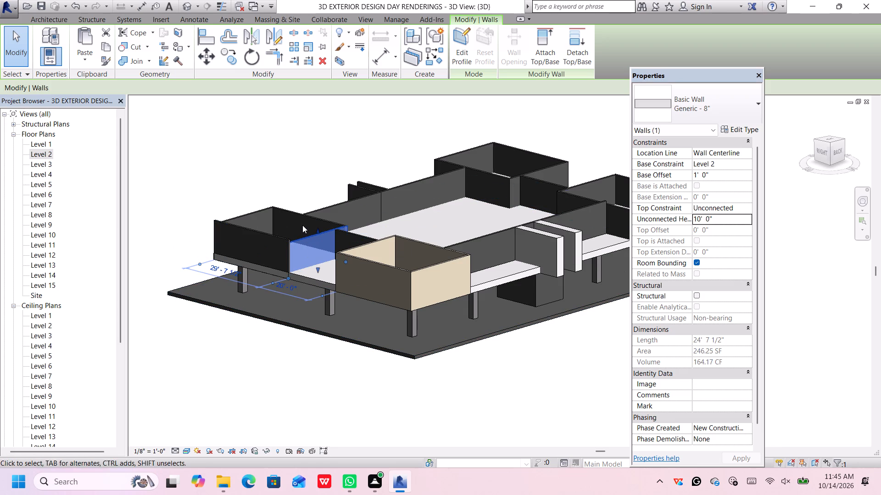
left_click(302, 216, "ctrl")
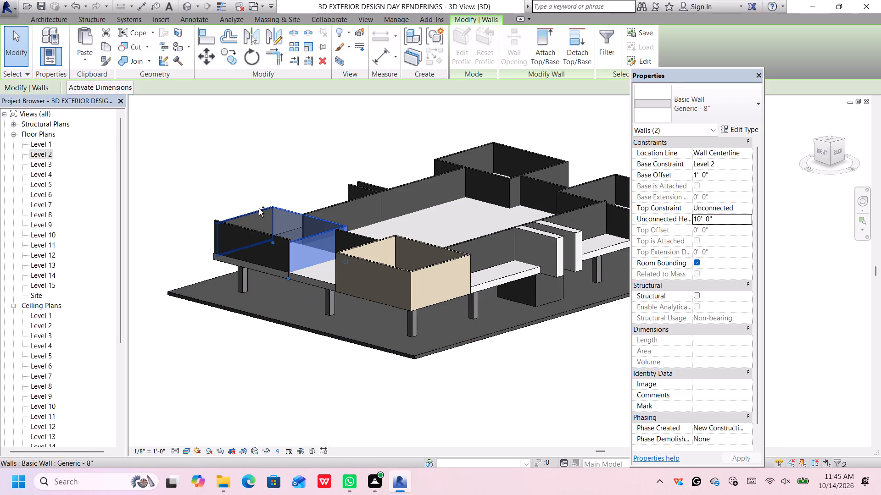
left_click(261, 211, "ctrl")
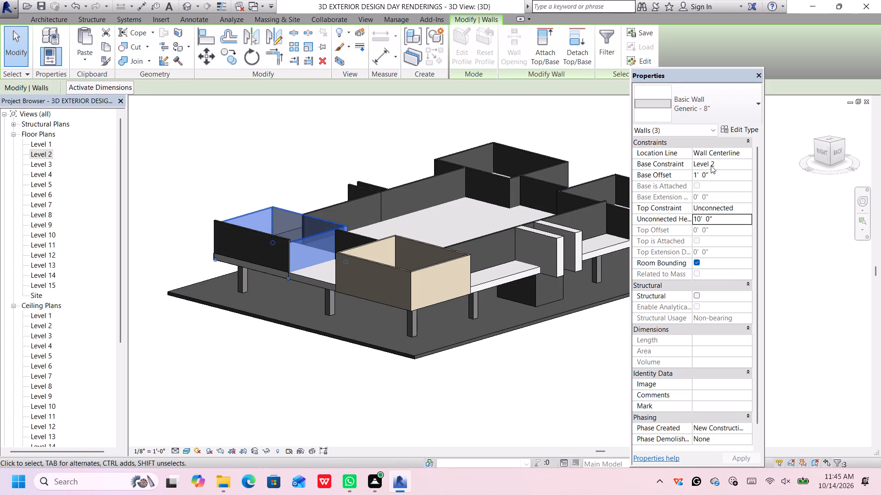
left_click(715, 174)
key("BackSpace")
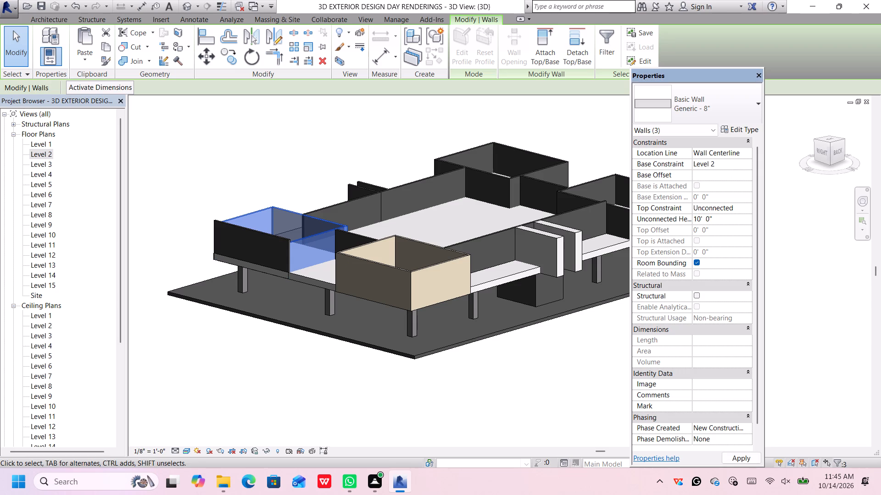
type("0'")
key("Return")
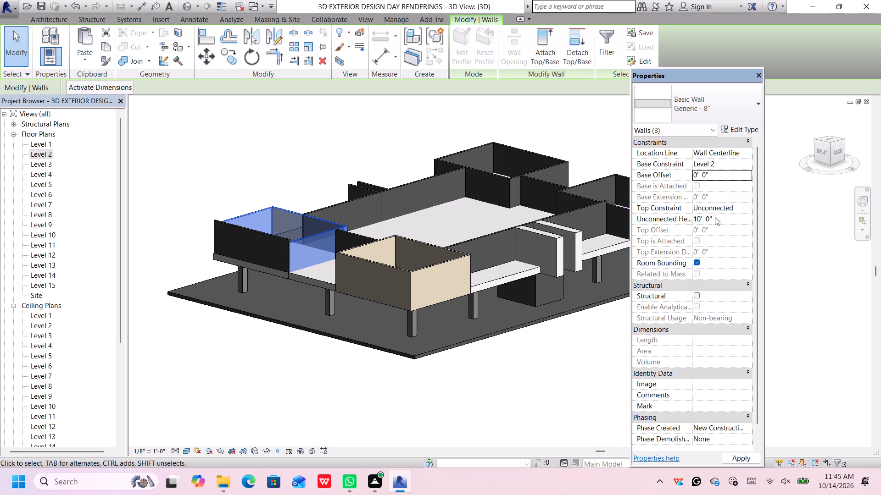
Set the unconnected height of the corner room's three remaining walls to 12'.
left_click(715, 218)
key("BackSpace")
key("BackSpace")
key("BackSpace")
key("BackSpace")
key("BackSpace")
key("BackSpace")
key("BackSpace")
key("BackSpace")
key("BackSpace")
key("BackSpace")
type("12'")
key("Return")
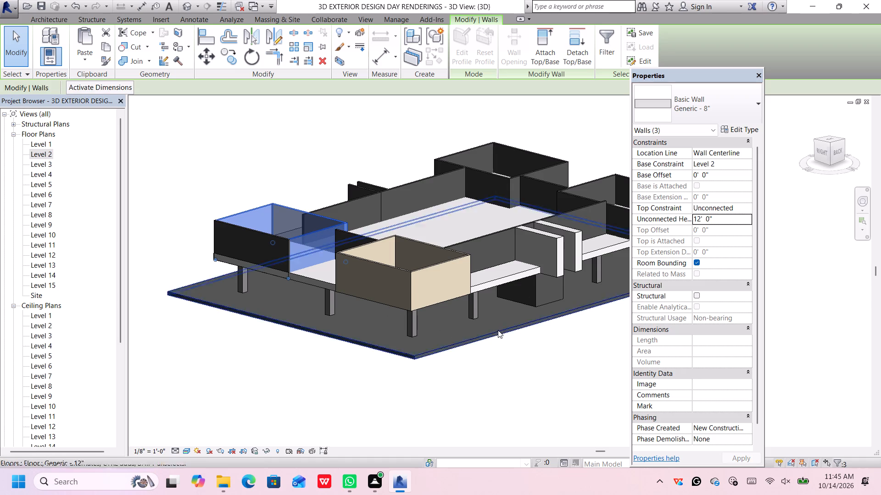
left_click(526, 391)
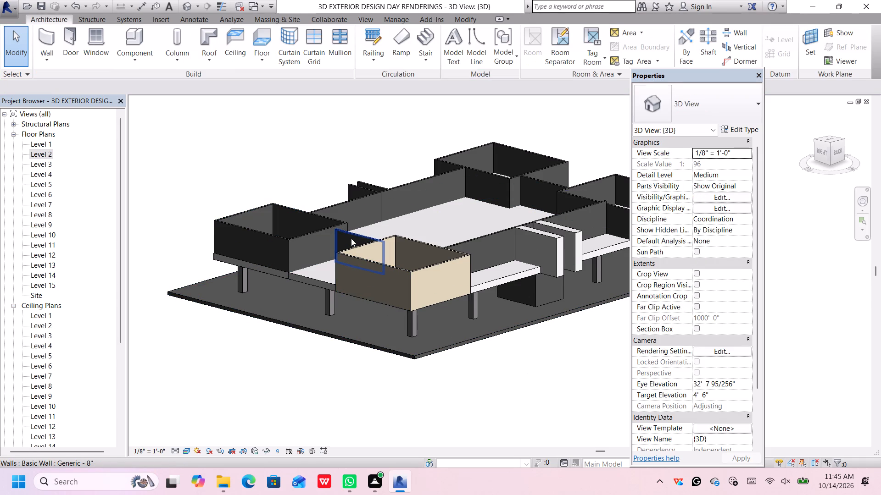
Set the base offset of the 20' connecting wall between the beige room and the neighbouring corner room to 0'.
left_click(352, 236)
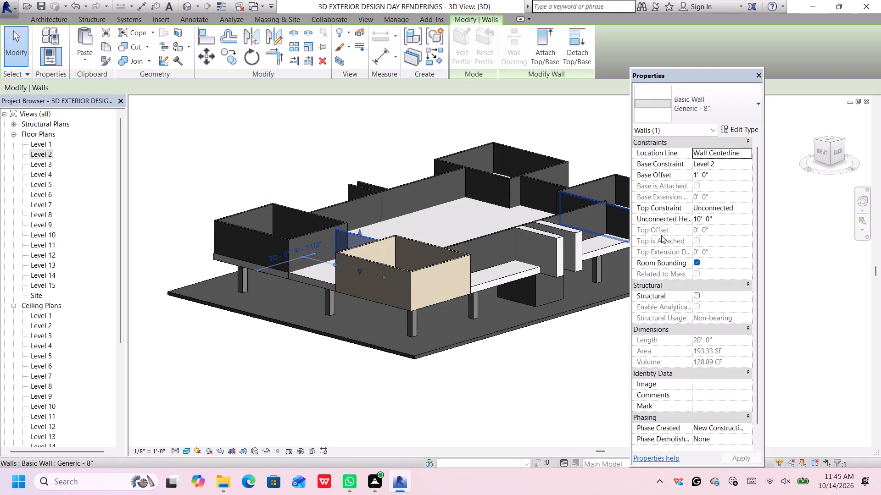
left_click(725, 171)
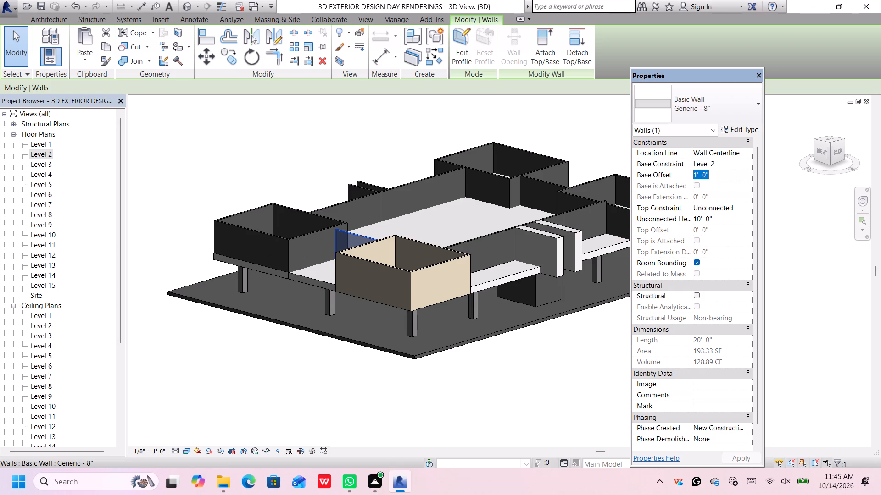
key("BackSpace")
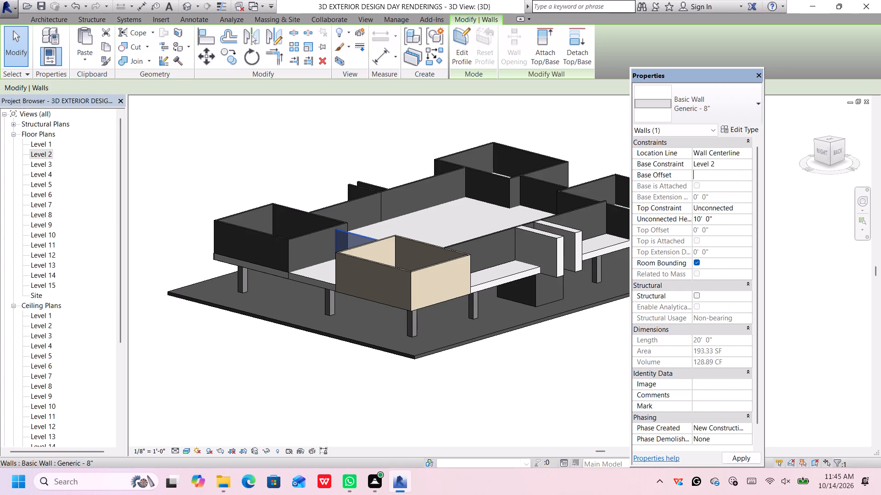
key("0")
key("apostrophe")
left_click(728, 198)
left_click(728, 197)
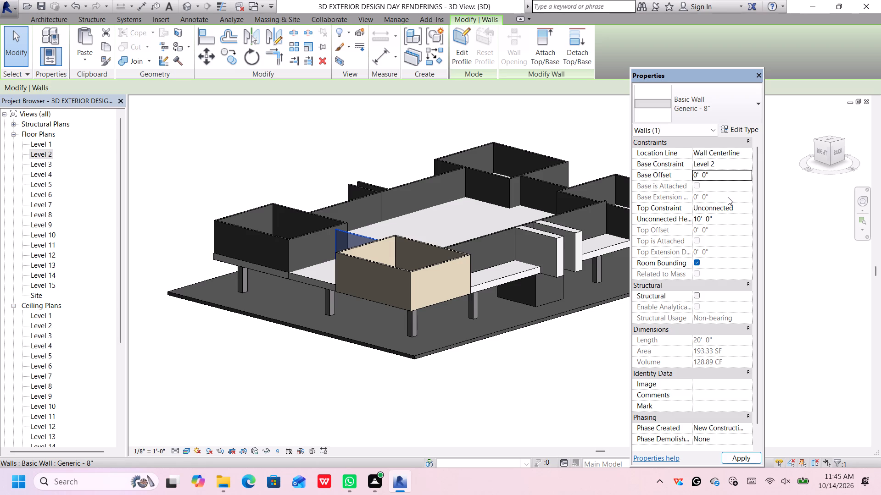
Set the unconnected height of the connecting wall between the two corner rooms to 12'.
left_click(713, 222)
key("BackSpace")
key("BackSpace")
key("BackSpace")
key("BackSpace")
key("BackSpace")
key("BackSpace")
key("BackSpace")
key("BackSpace")
key("BackSpace")
key("BackSpace")
key("BackSpace")
type("12'")
key("Return")
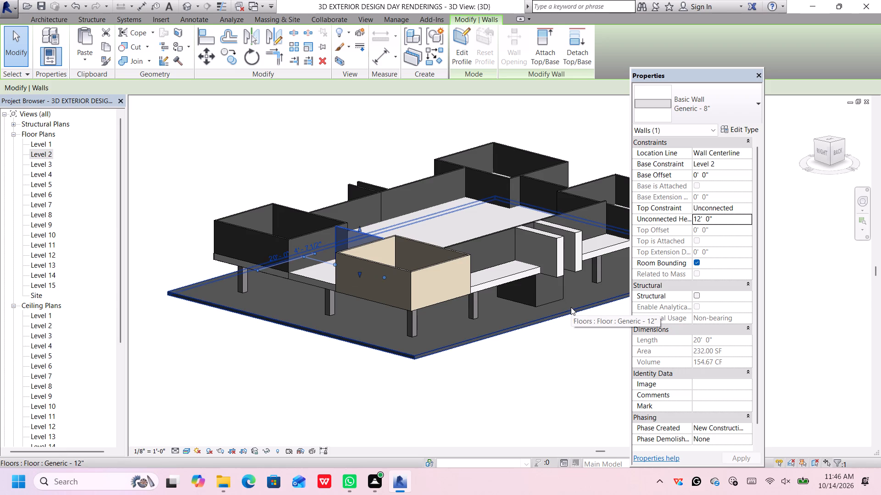
left_click(571, 340)
Set the base offset of the four walls of the corner room across the 70' wall from the beige room to 0'.
scroll(347, 258, "down", 2)
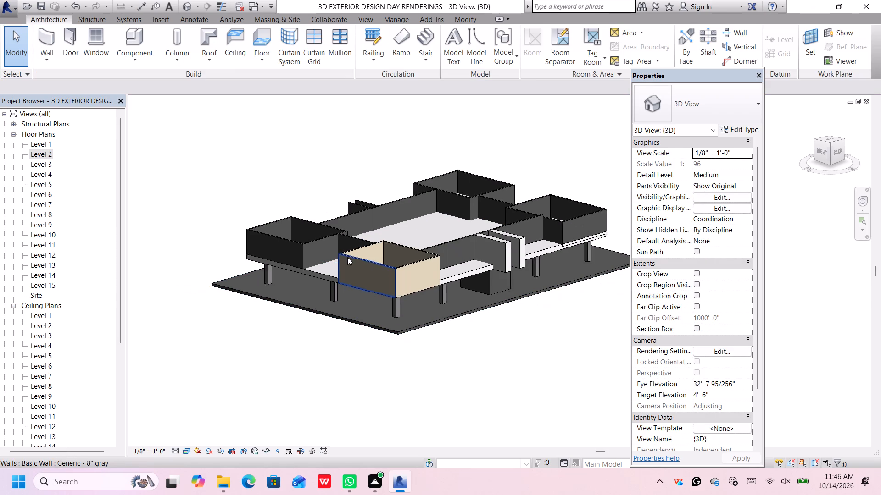
scroll(347, 257, "down", 1)
middle_click_drag(530, 209, 509, 205)
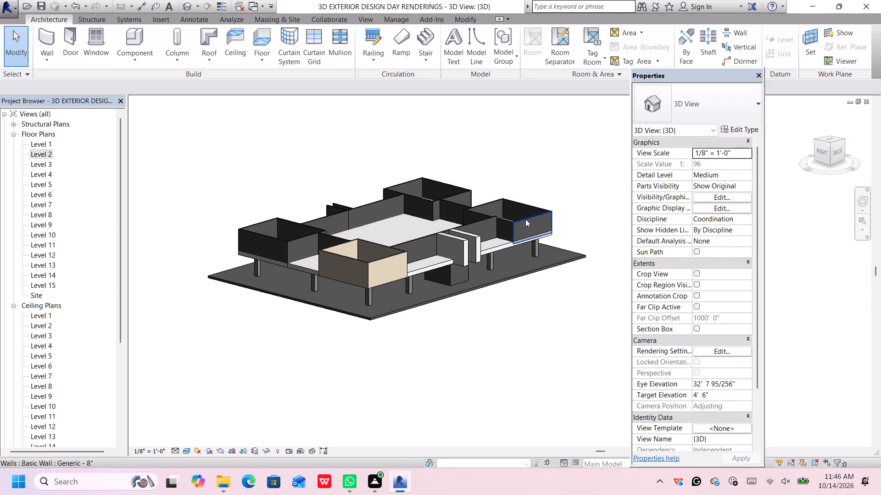
scroll(526, 220, "up", 4)
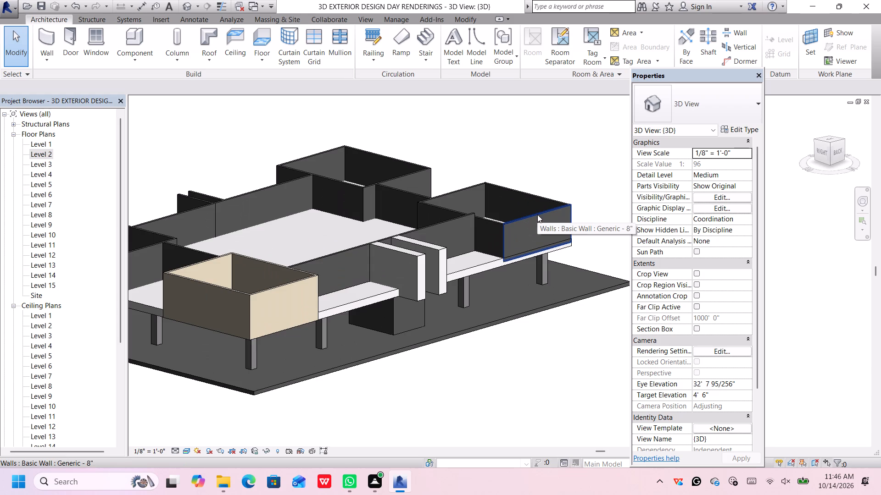
middle_click_drag(537, 215, 465, 212, "shift")
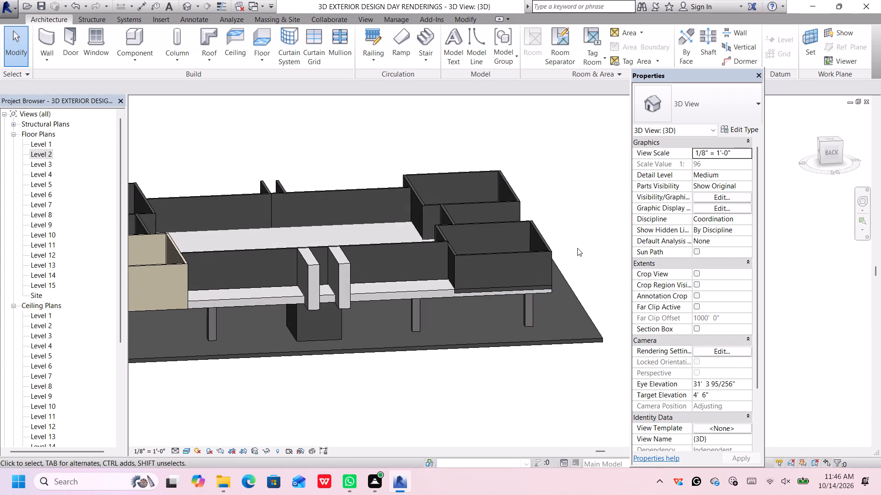
middle_click_drag(579, 250, 469, 273)
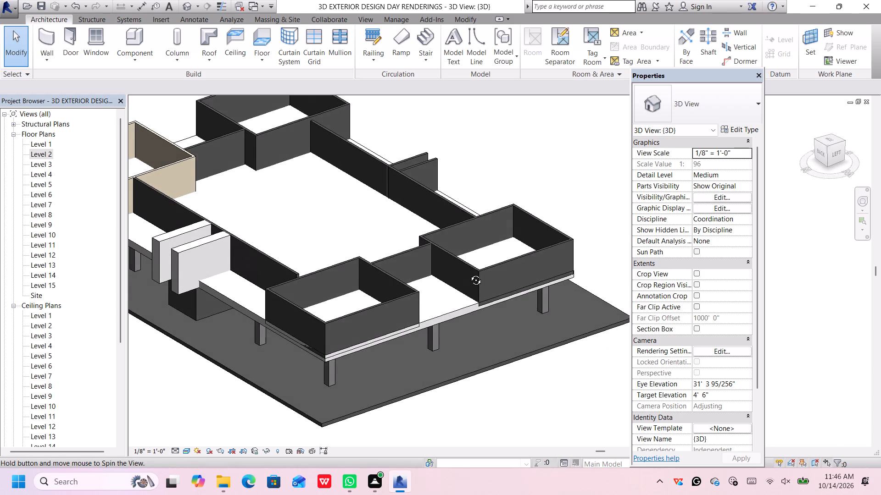
middle_click_drag(469, 273, 471, 273)
scroll(425, 303, "up", 1)
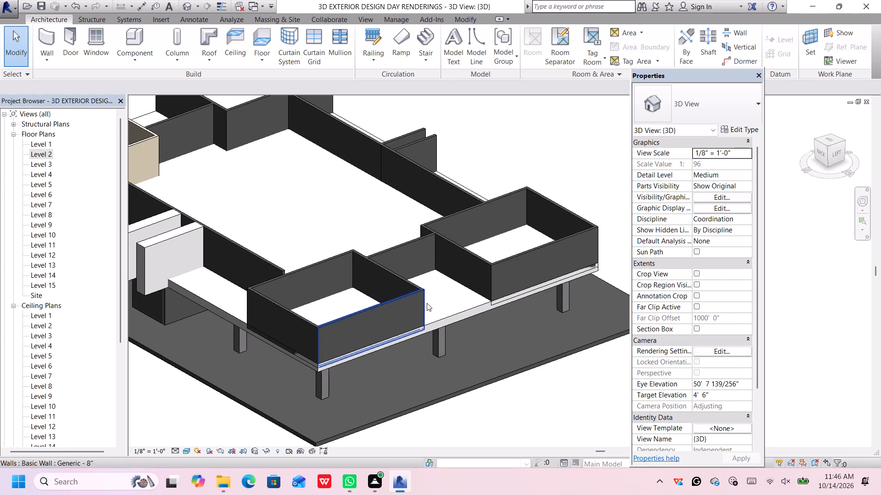
middle_click_drag(433, 302, 543, 246)
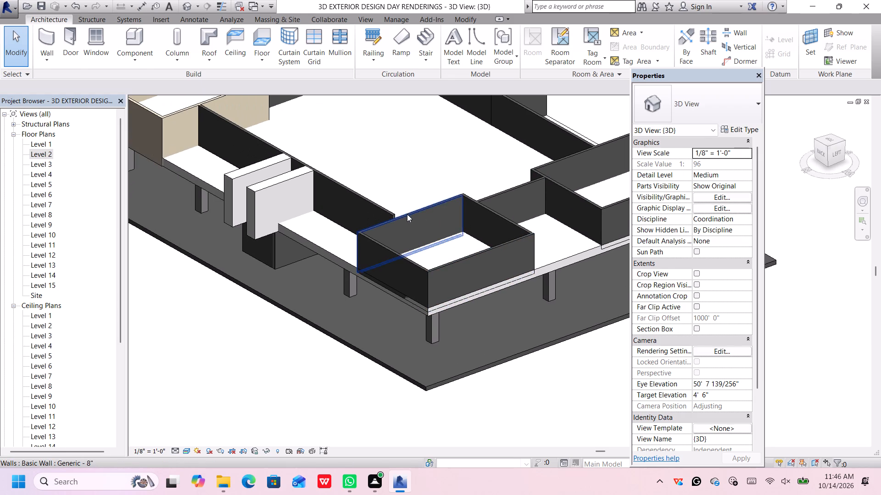
left_click(407, 214)
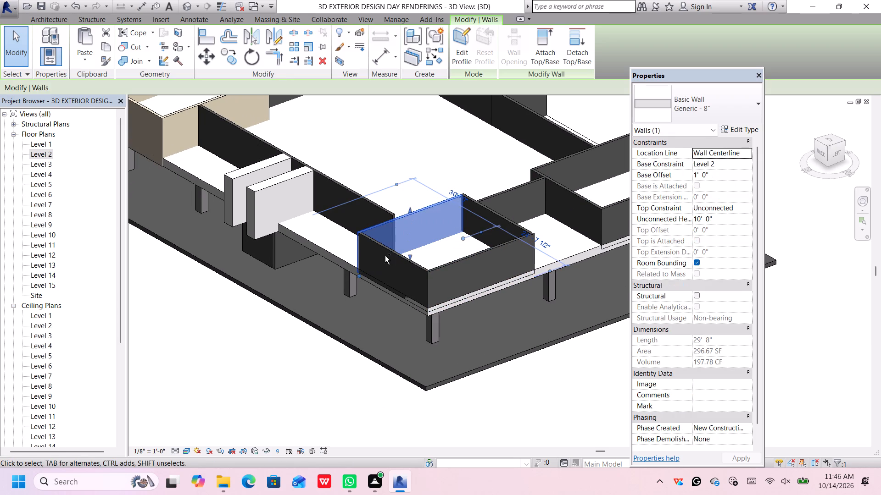
left_click(390, 253, "ctrl")
left_click(445, 264, "ctrl")
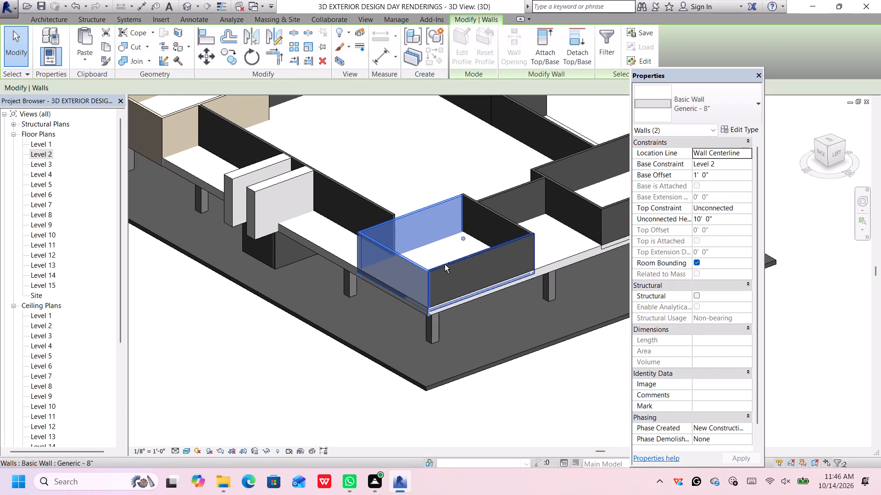
left_click(501, 216, "ctrl")
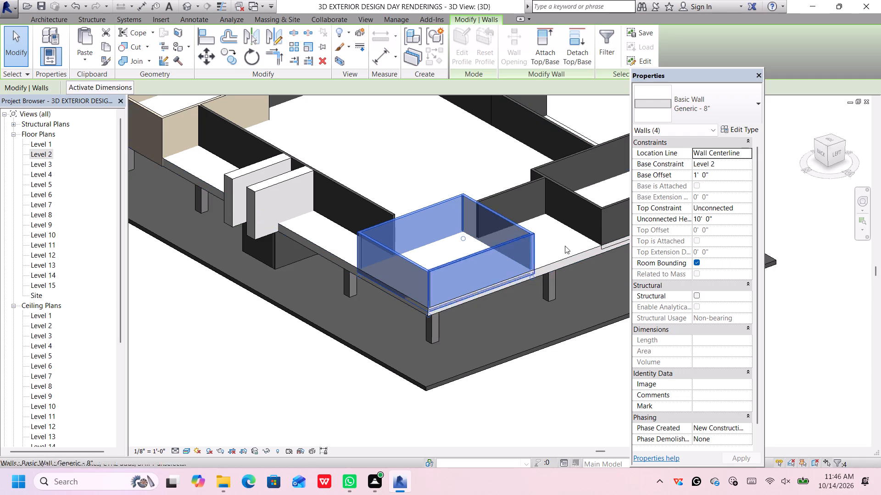
left_click(715, 172)
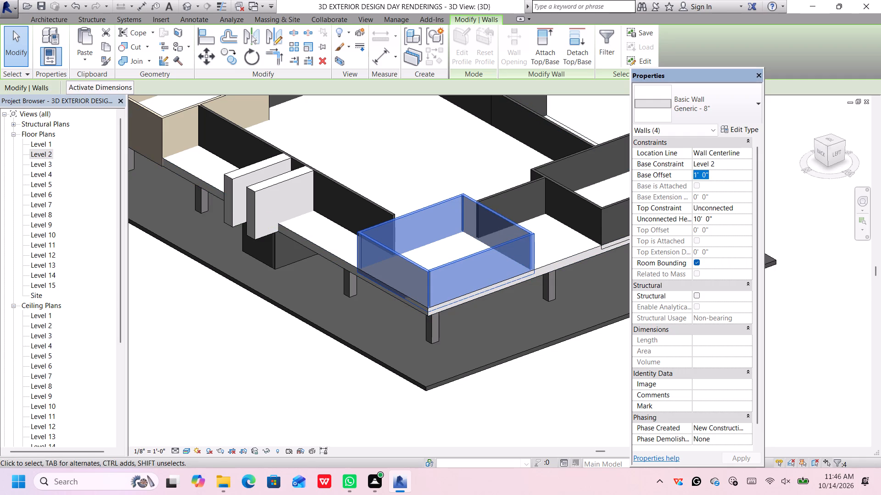
key("BackSpace")
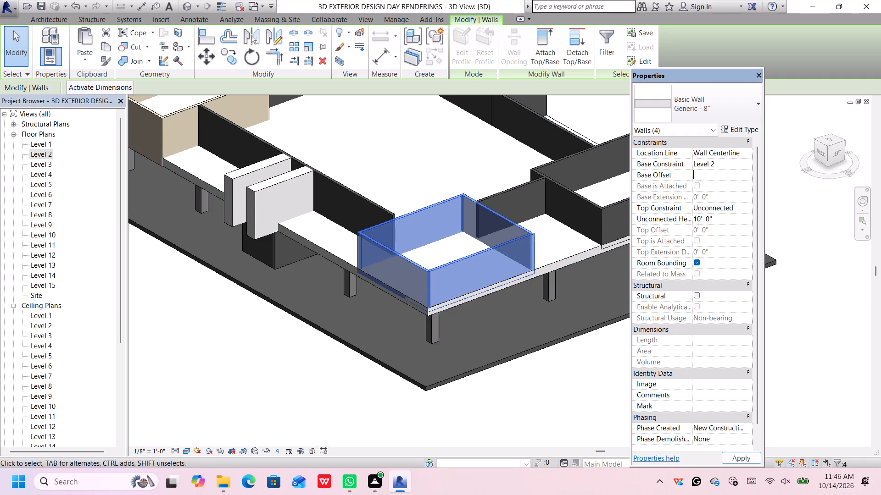
type("0'")
key("Return")
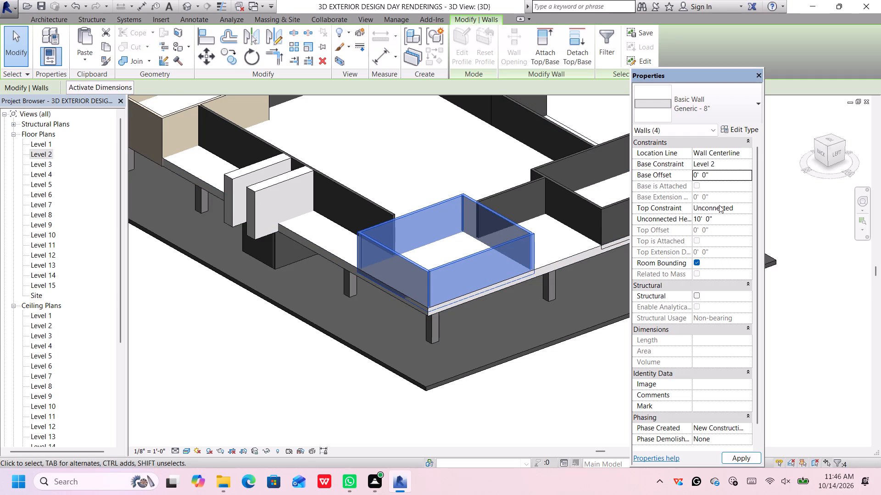
Set the unconnected height of the same corner room's four walls to 12'.
left_click(725, 218)
key("BackSpace")
type("12")
key("apostrophe")
key("Return")
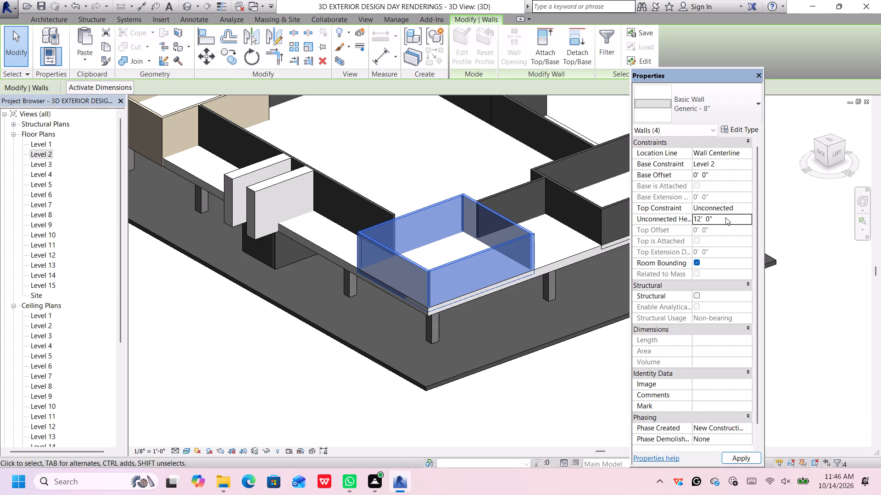
Change the corner room's four walls to the Generic - 8" gray wall type.
left_click(665, 113)
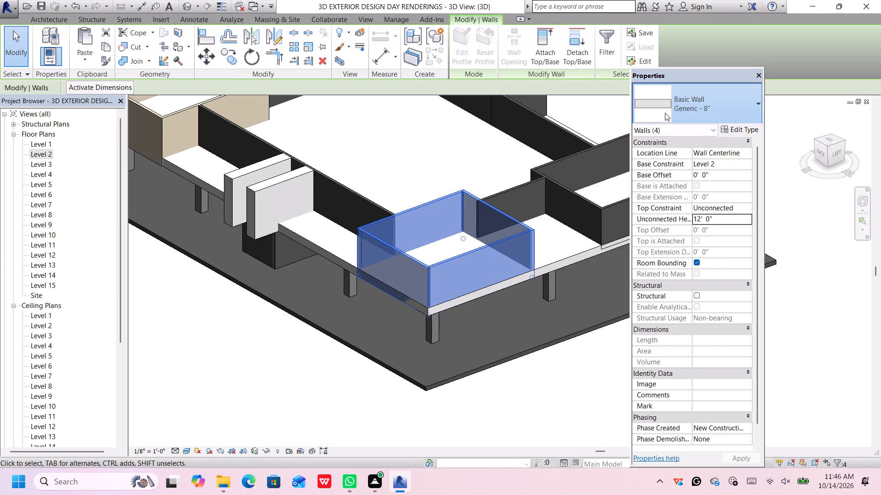
left_click(666, 205)
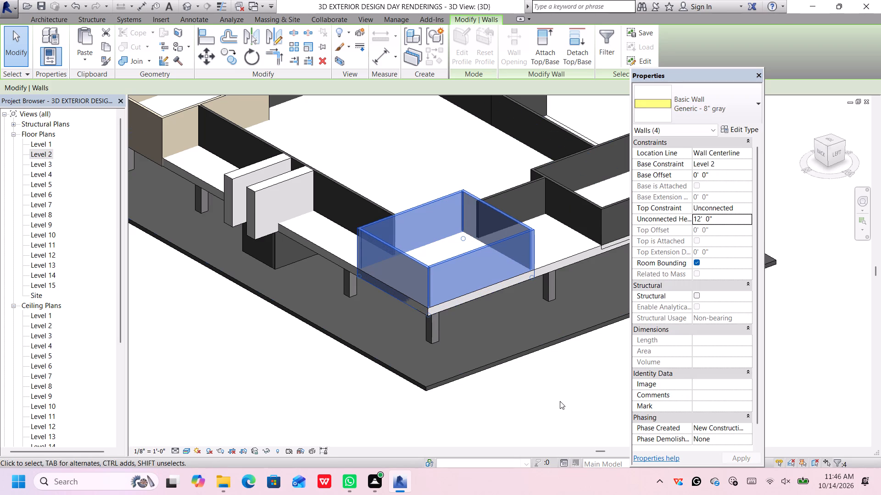
left_click(562, 402)
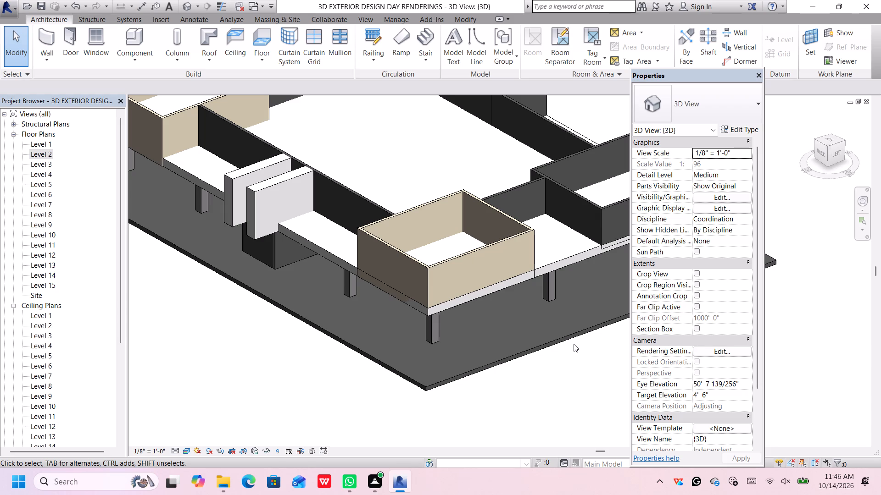
Change the 70' wall running behind the two white slabs between the beige rooms to Generic - 8" gray.
left_click(356, 197)
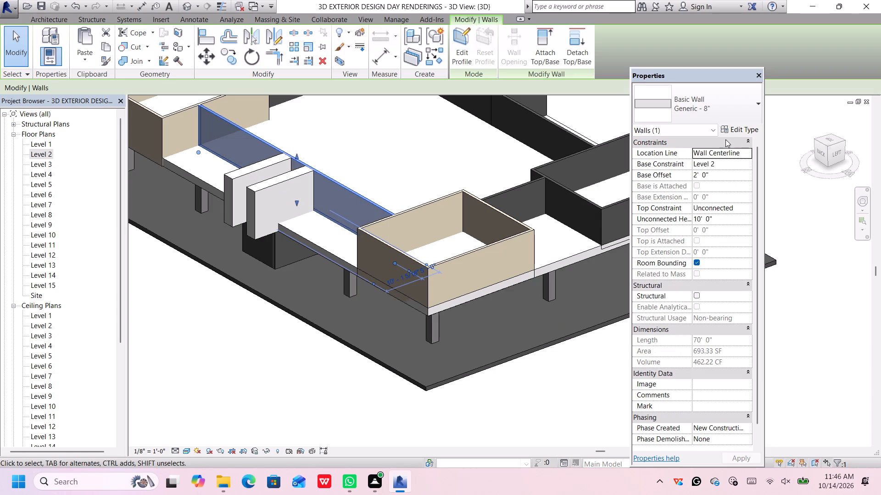
left_click(734, 108)
left_click(697, 208)
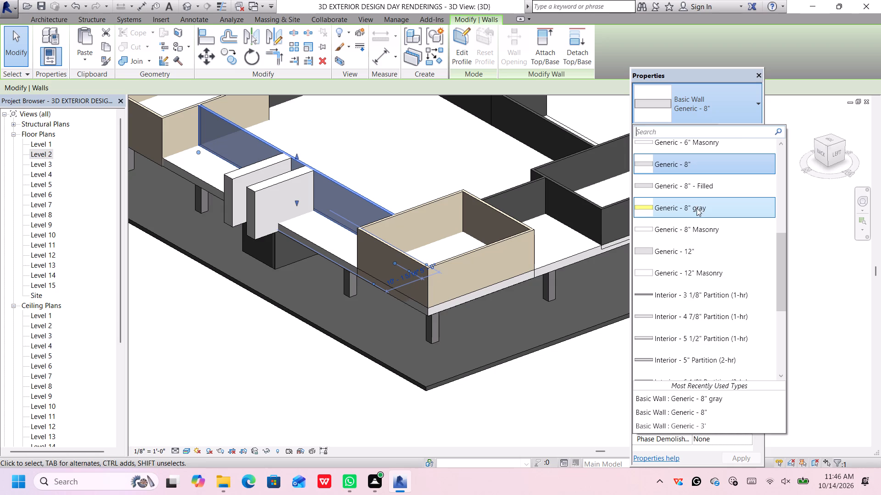
Set the base offset of the short connecting wall between the second beige room and the neighbouring dark corner room to 0'.
scroll(586, 368, "down", 3)
middle_click_drag(591, 373, 506, 357)
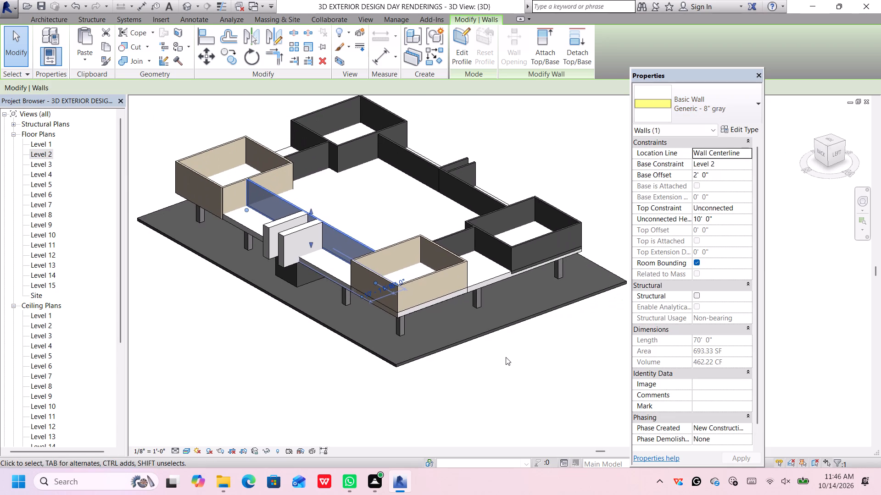
scroll(513, 244, "up", 5)
scroll(403, 236, "up", 3)
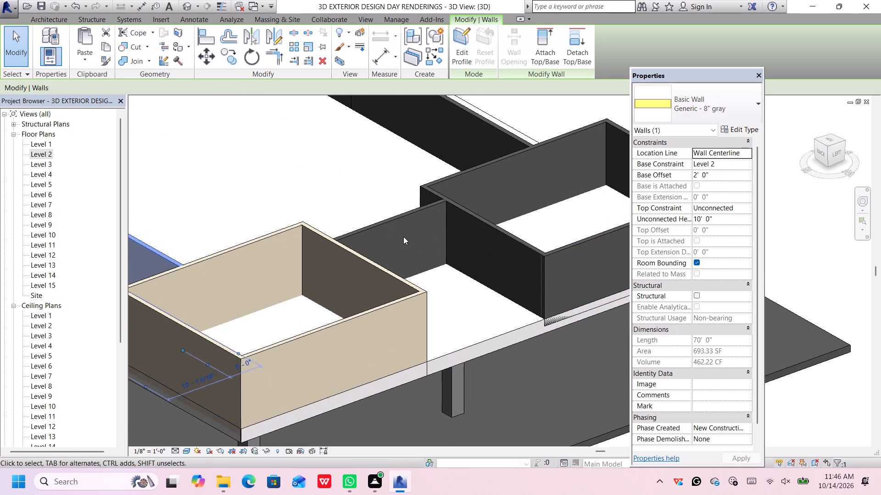
middle_click_drag(408, 236, 418, 211)
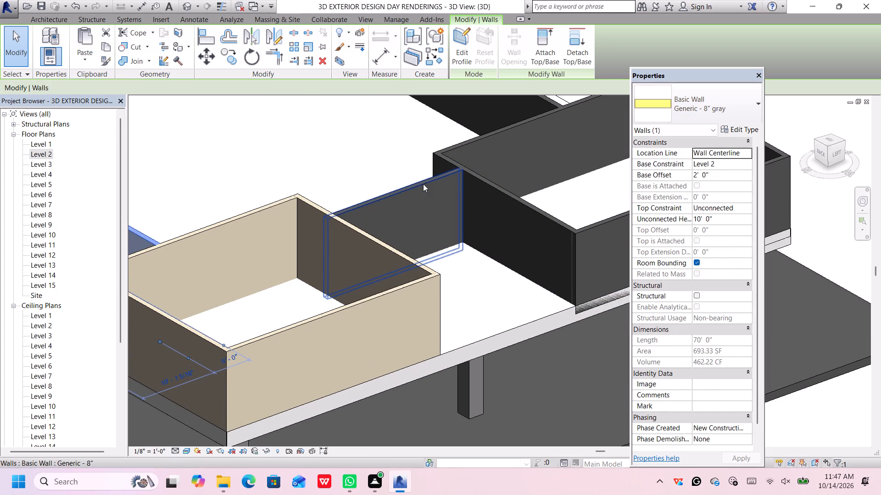
left_click(423, 184)
left_click(718, 176)
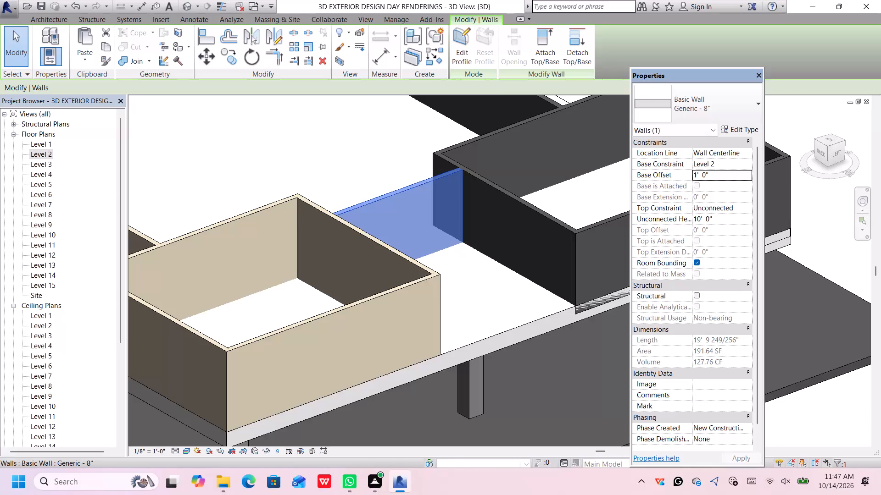
key("0")
key("apostrophe")
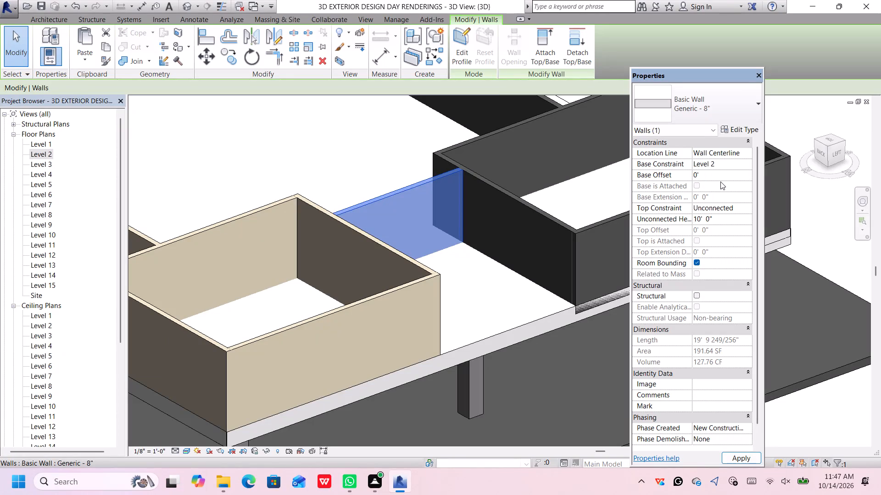
Set the unconnected height of the short connecting wall to 12'.
left_click(725, 219)
key("BackSpace")
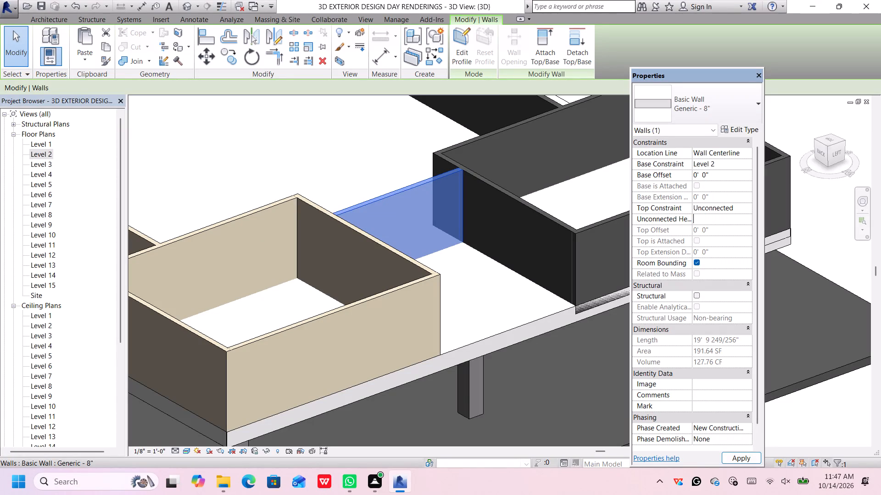
type("12'")
key("Return")
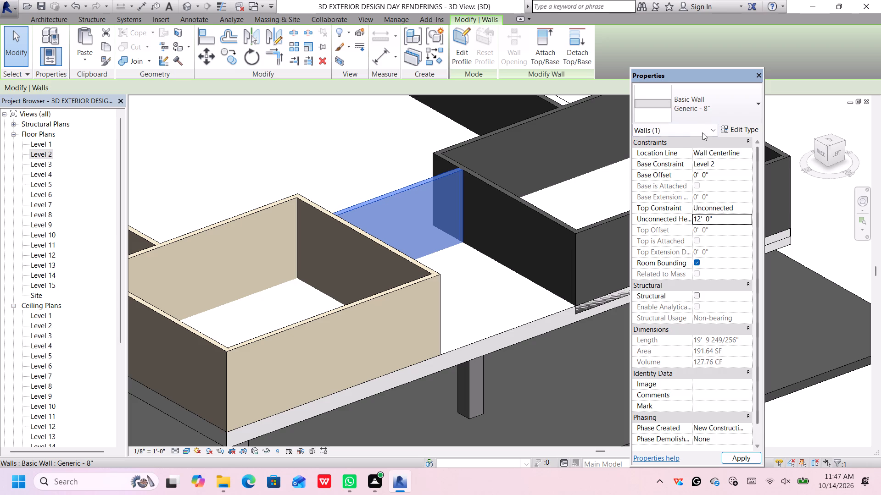
Change the short connecting wall to the Generic - 8" gray wall type.
left_click(700, 107)
left_click(700, 210)
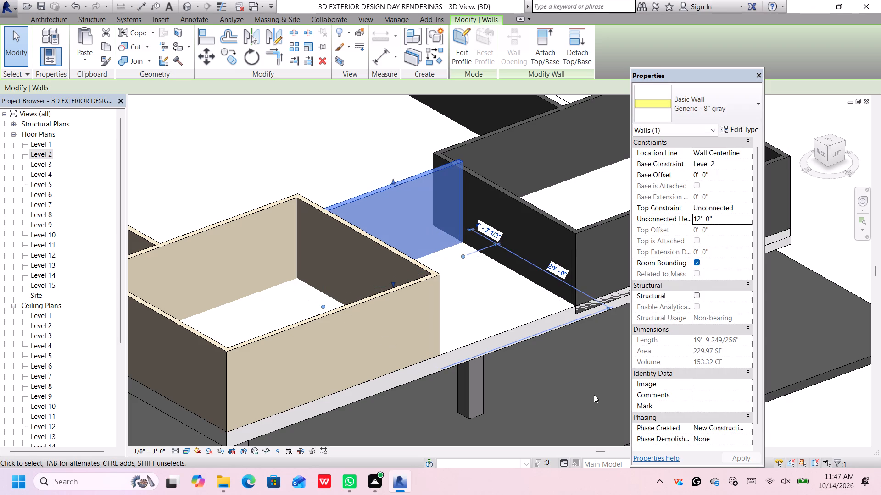
scroll(601, 278, "down", 4)
left_click(604, 264)
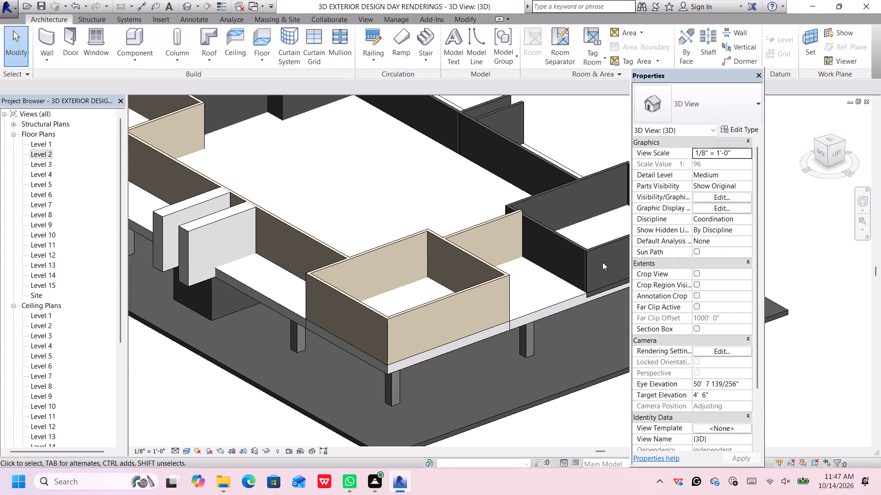
Set the base offset of the four walls of the dark corner room at the end of the connecting wall to 0'.
middle_click_drag(602, 262, 523, 263)
left_click(526, 248)
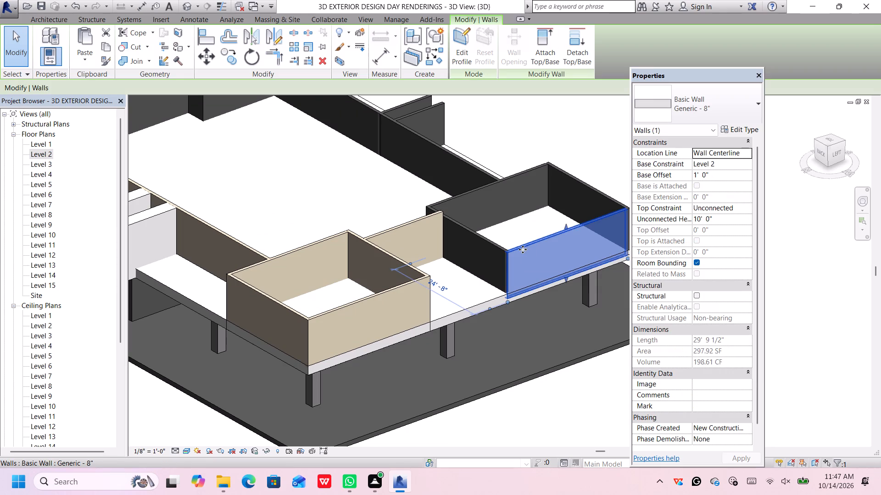
left_click(496, 244, "ctrl")
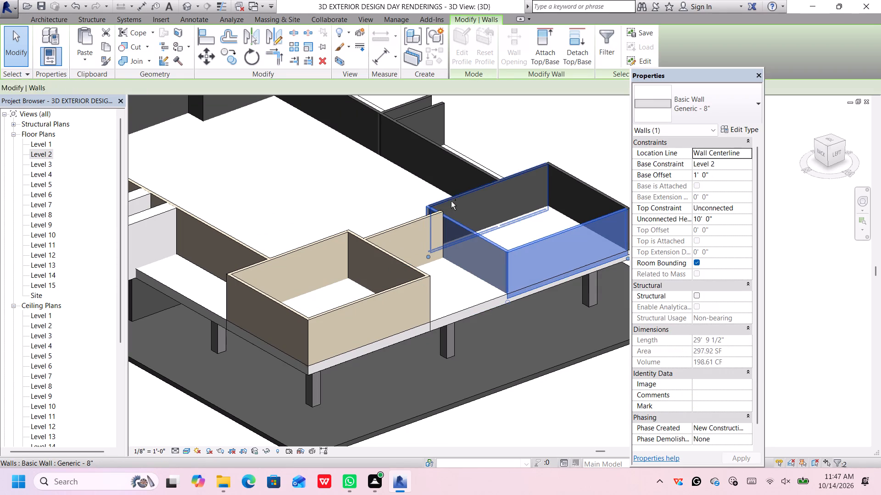
left_click(457, 194, "ctrl")
left_click(574, 180, "ctrl")
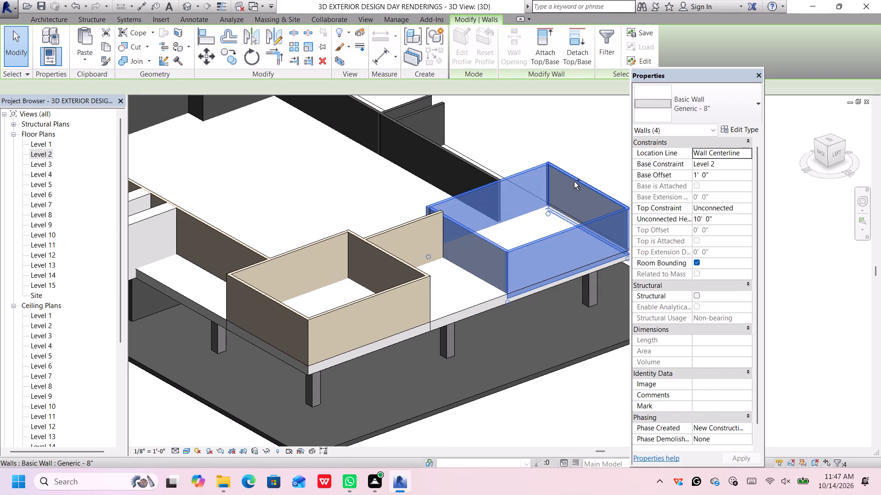
left_click(713, 171)
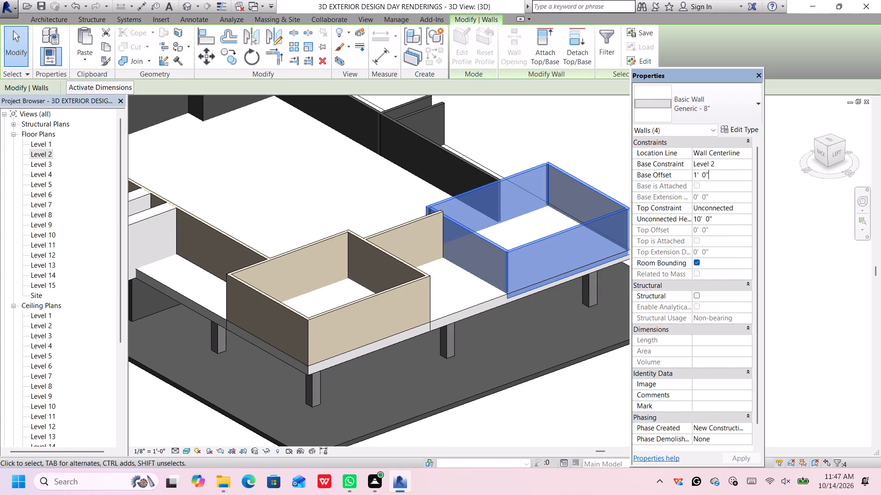
key("BackSpace")
key("BackSpace")
key("BackSpace")
key("BackSpace")
key("BackSpace")
key("BackSpace")
key("BackSpace")
key("BackSpace")
key("BackSpace")
key("BackSpace")
key("BackSpace")
key("BackSpace")
type("0'")
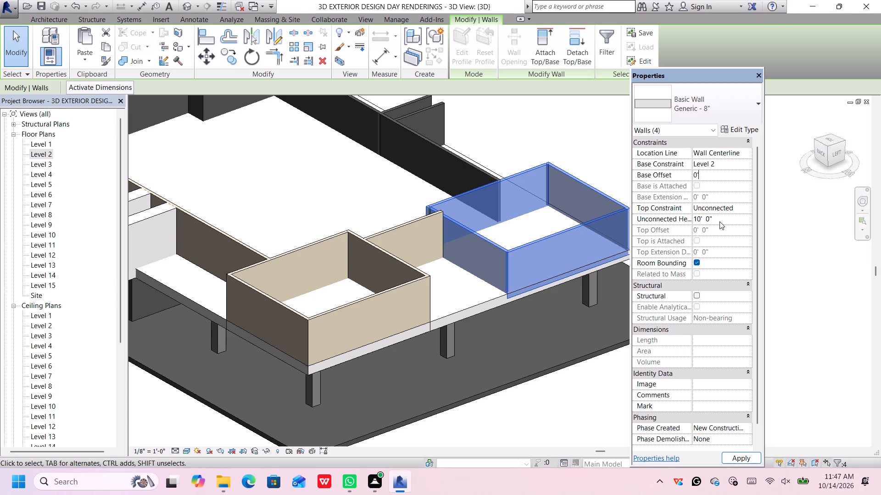
Set the unconnected height of that dark corner room's four walls to 12'.
left_click(719, 220)
key("BackSpace")
type("12")
key("apostrophe")
key("Return")
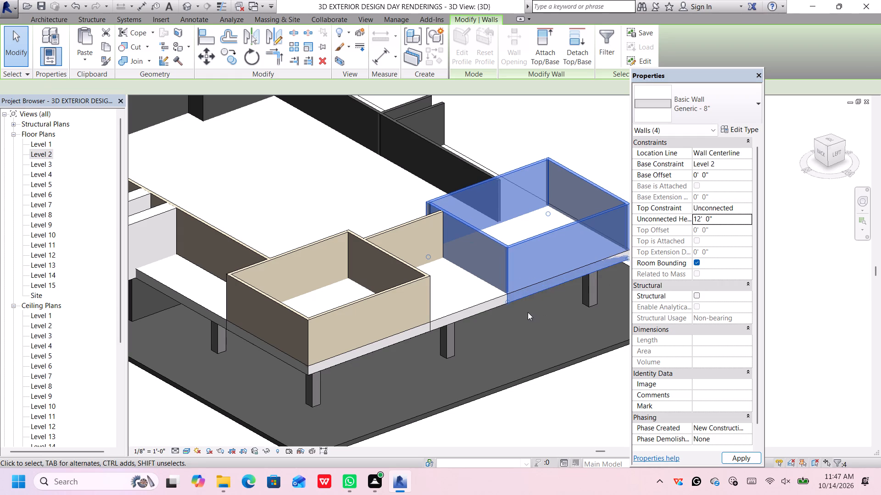
Change the selected corner room's four walls to the Generic - 8" gray wall type.
left_click(718, 94)
left_click(714, 208)
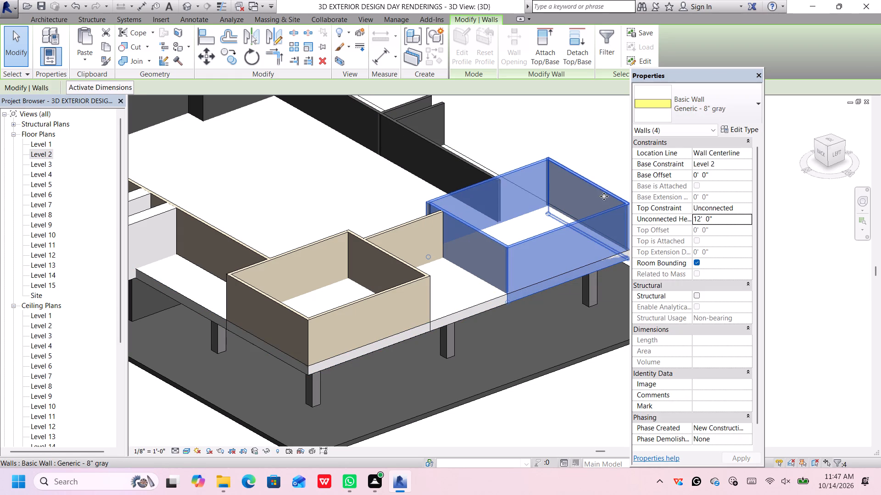
left_click(594, 154)
Change the remaining dark short connecting wall between the two end corner rooms to the Generic - 8" gray wall type.
scroll(595, 159, "down", 1)
scroll(596, 162, "up", 1)
scroll(596, 163, "down", 2)
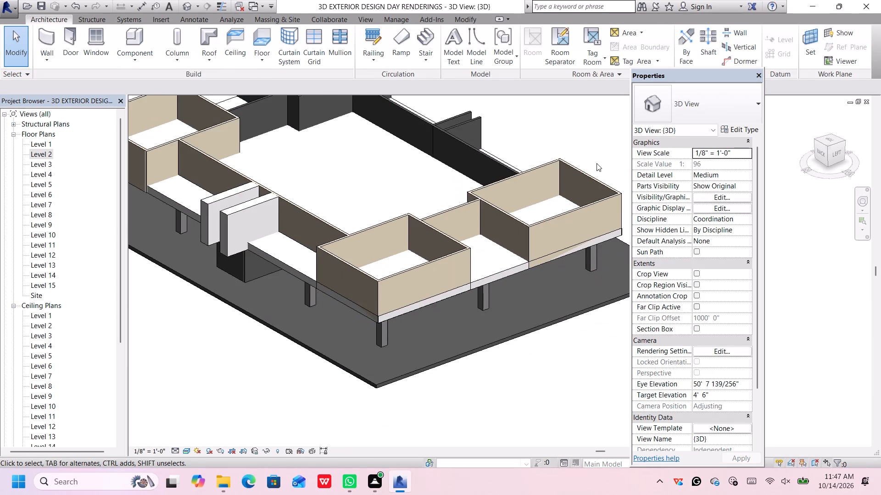
scroll(597, 163, "down", 1)
middle_click_drag(599, 161, 612, 214)
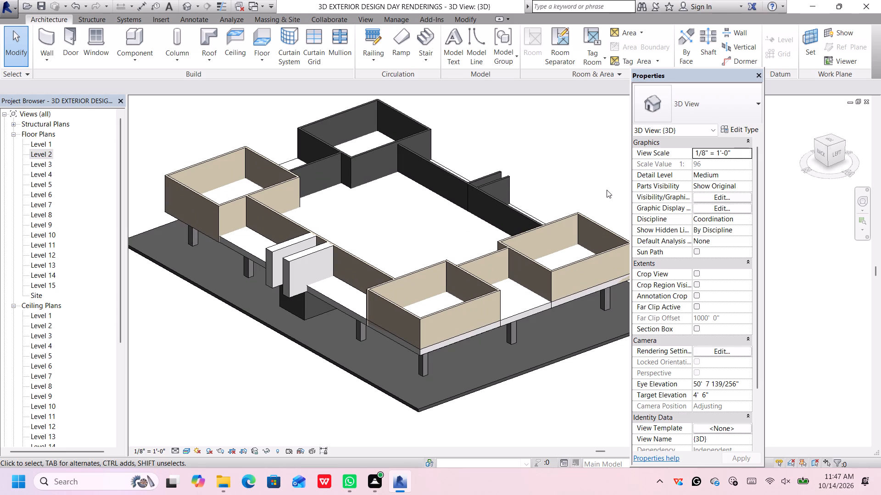
middle_click_drag(607, 190, 346, 146)
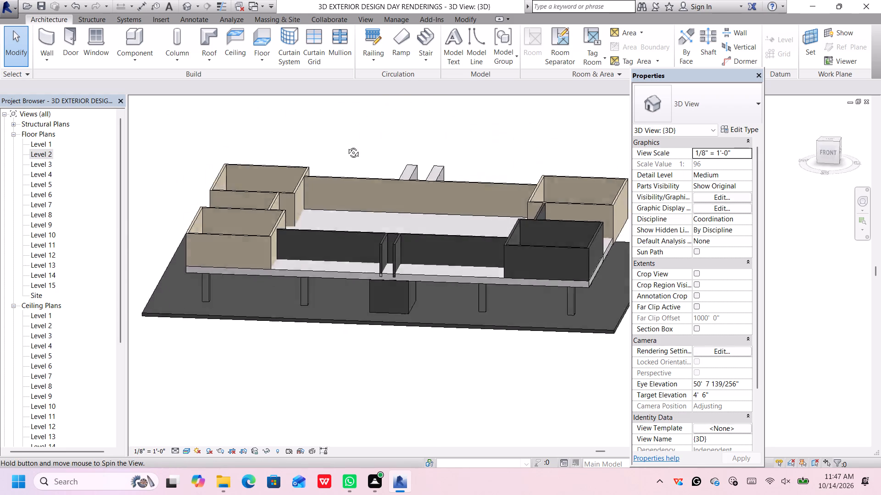
middle_click_drag(346, 146, 405, 166)
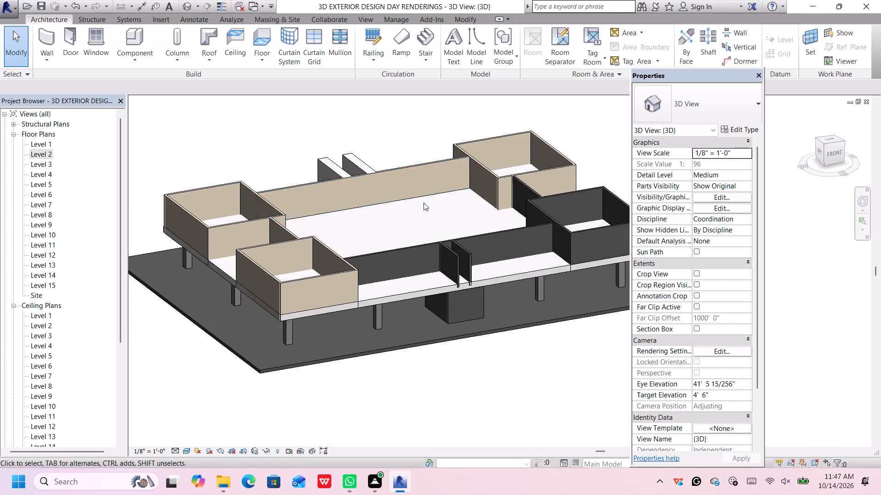
scroll(446, 187, "down", 2)
scroll(451, 187, "up", 4)
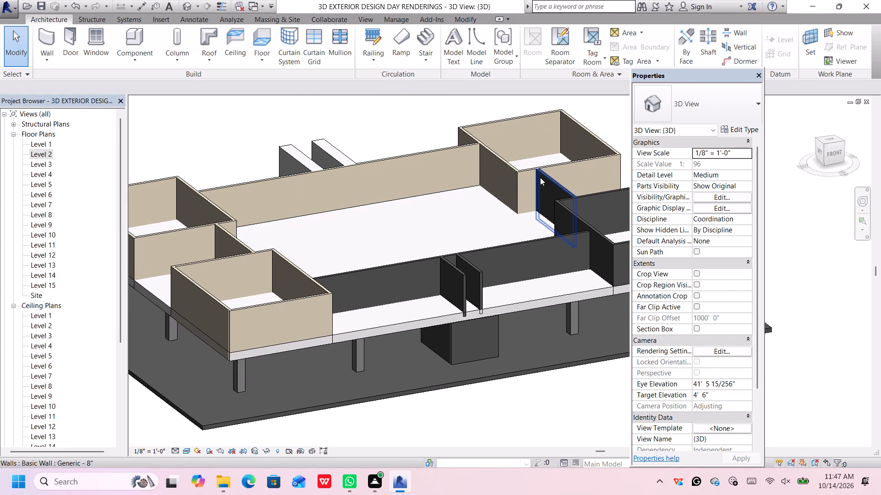
left_click(543, 177)
left_click(725, 89)
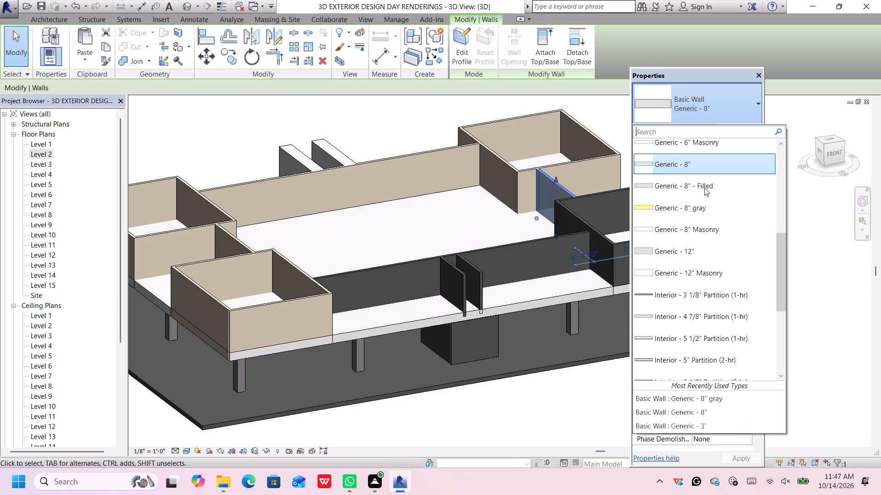
left_click(701, 209)
scroll(611, 200, "down", 4)
middle_click_drag(608, 198, 580, 170)
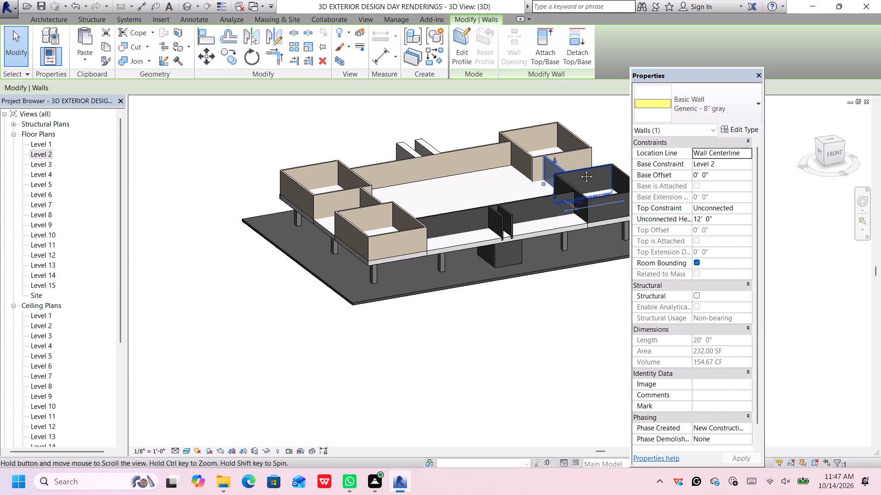
middle_click_drag(580, 170, 579, 170)
left_click(589, 298)
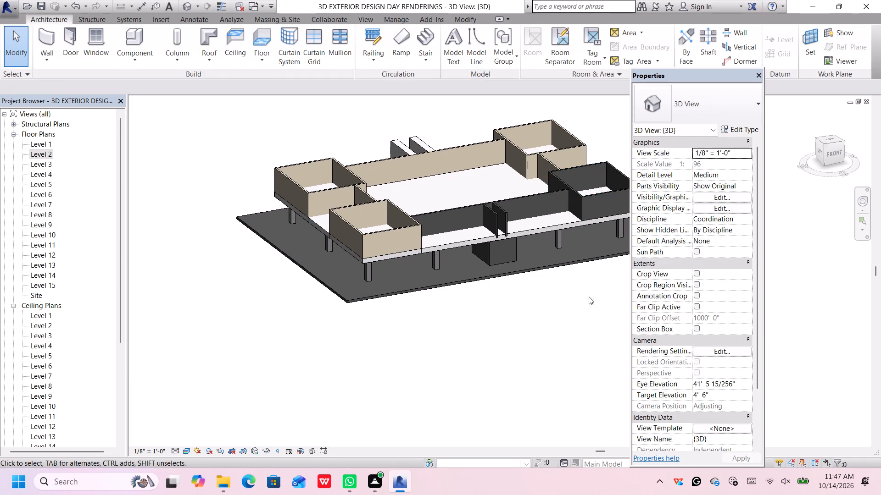
Change the four walls of the last dark corner room on the front side to the Generic - 8" gray wall type.
scroll(585, 194, "up", 4)
scroll(584, 196, "down", 2)
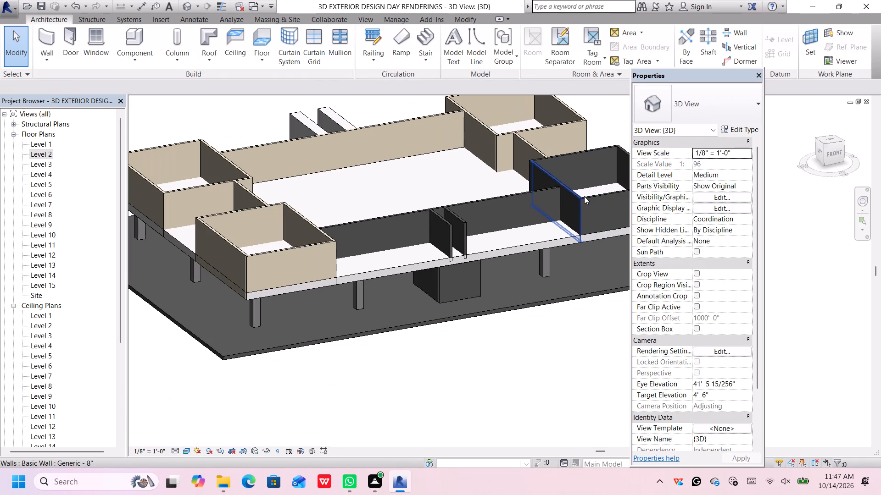
middle_click_drag(584, 196, 500, 197)
left_click(509, 196)
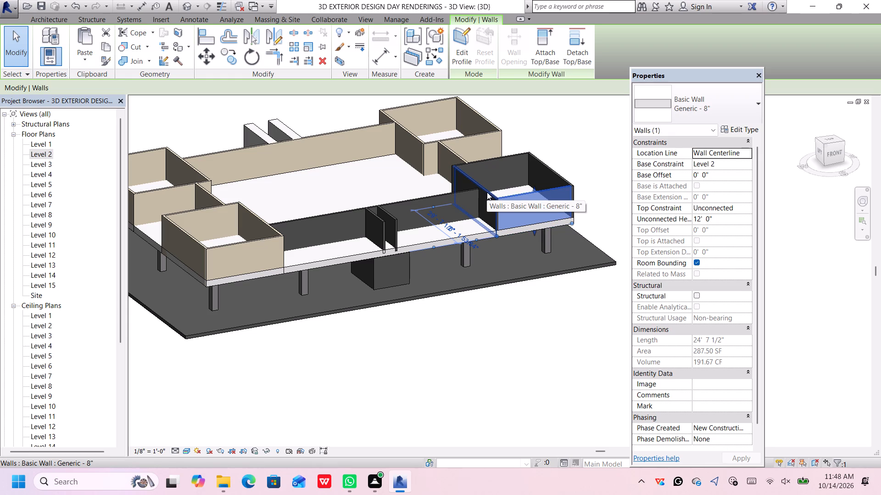
left_click(487, 192, "ctrl")
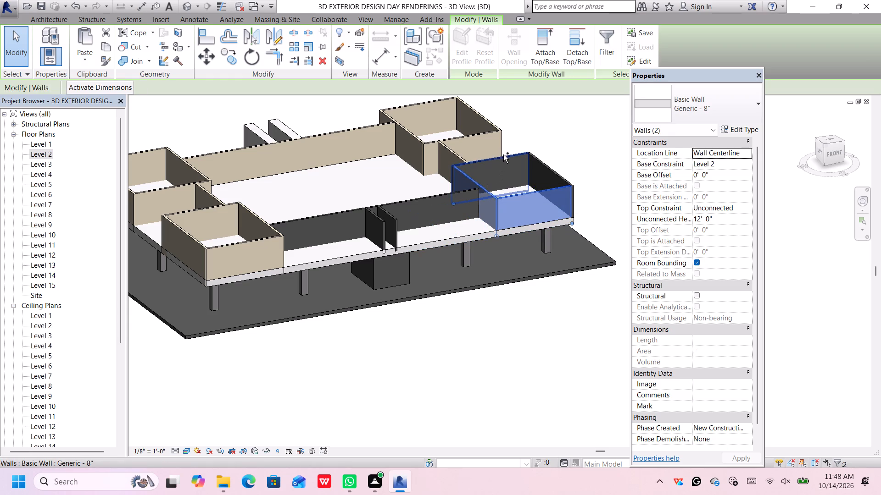
left_click(504, 154, "ctrl")
left_click(542, 165, "ctrl")
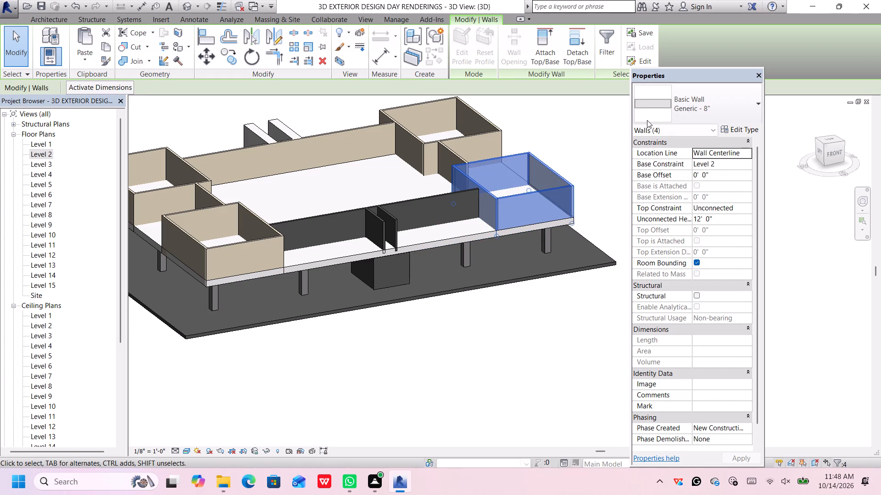
left_click(647, 120)
left_click(675, 207)
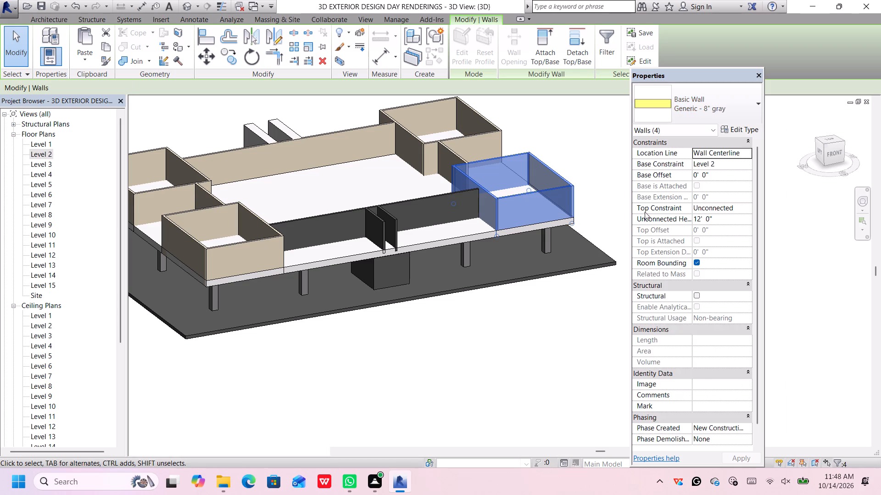
Set the base offset of the two long dark front walls on either side of the paired stub walls to 0'.
left_click(422, 203)
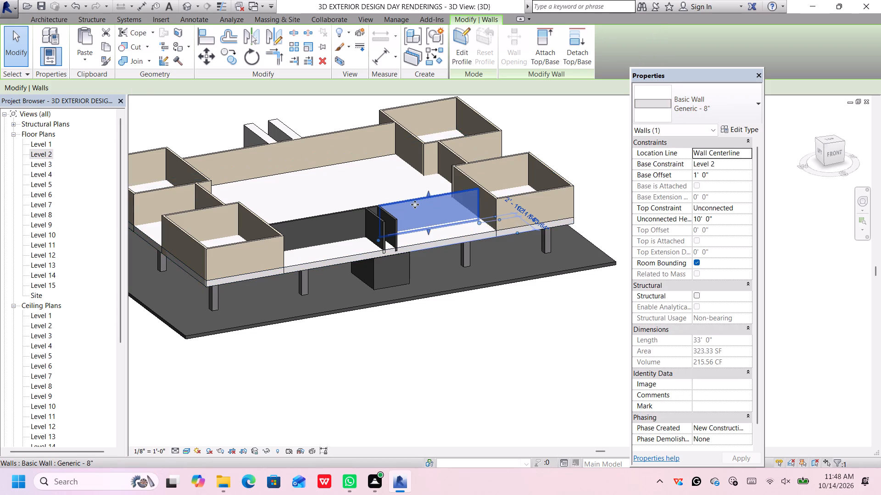
middle_click_drag(417, 205, 513, 217)
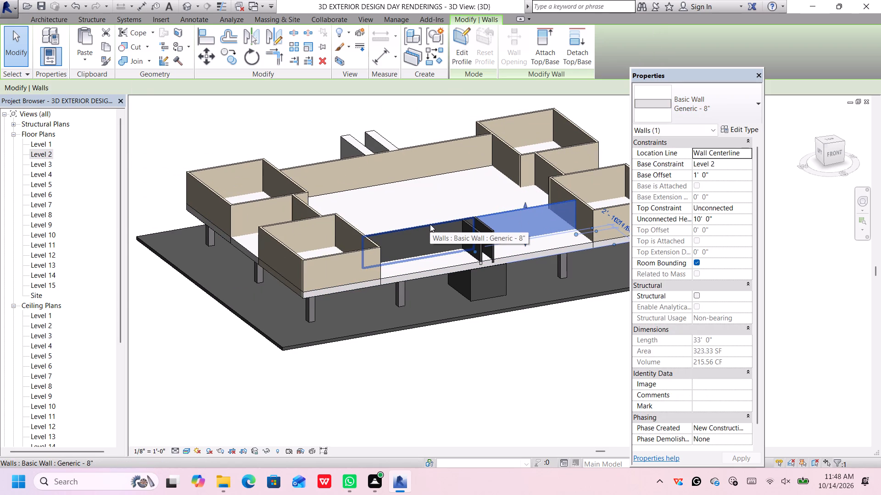
left_click(430, 225, "ctrl")
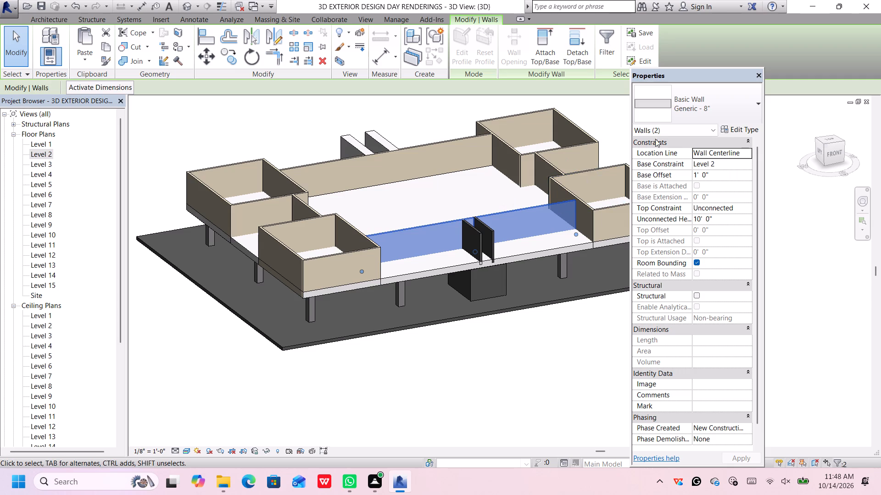
left_click(696, 109)
left_click(705, 104)
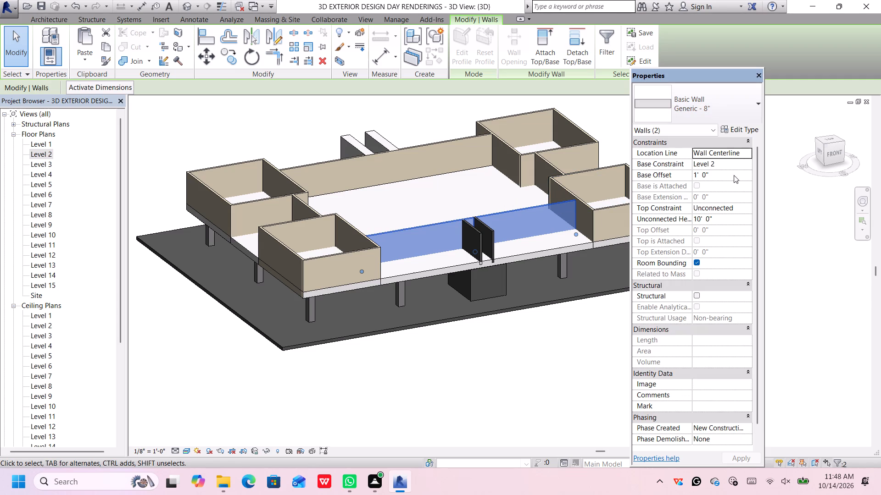
left_click(734, 176)
key("BackSpace")
type("0'")
key("Return")
Set the unconnected height of the two long front walls to 12'.
left_click(726, 219)
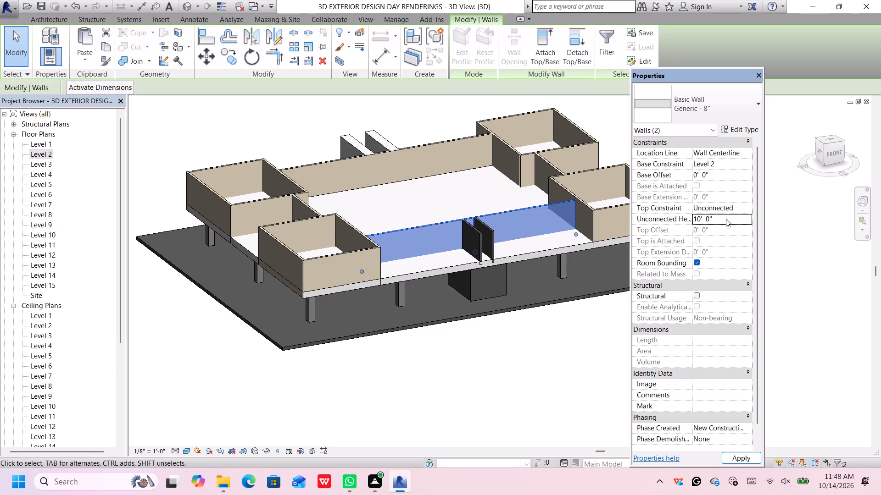
key("BackSpace")
type("12'")
key("Return")
Change the two long front walls to the Generic - 8" gray wall type.
left_click(720, 108)
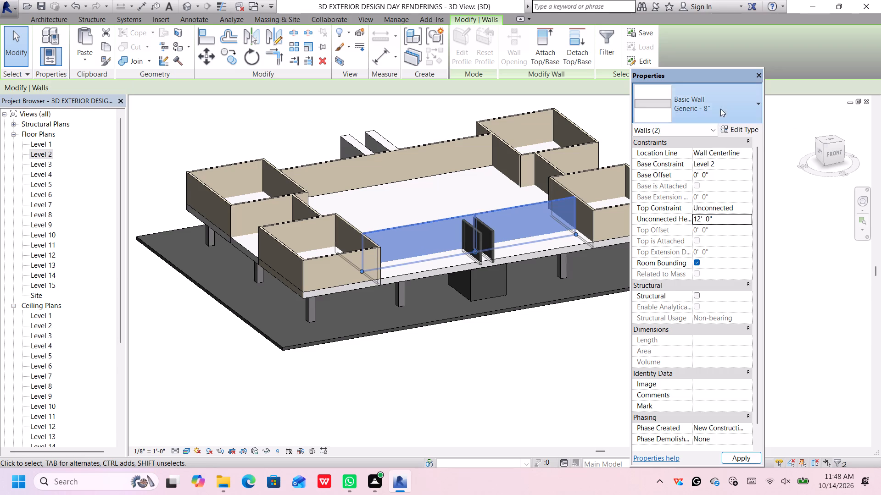
left_click(709, 206)
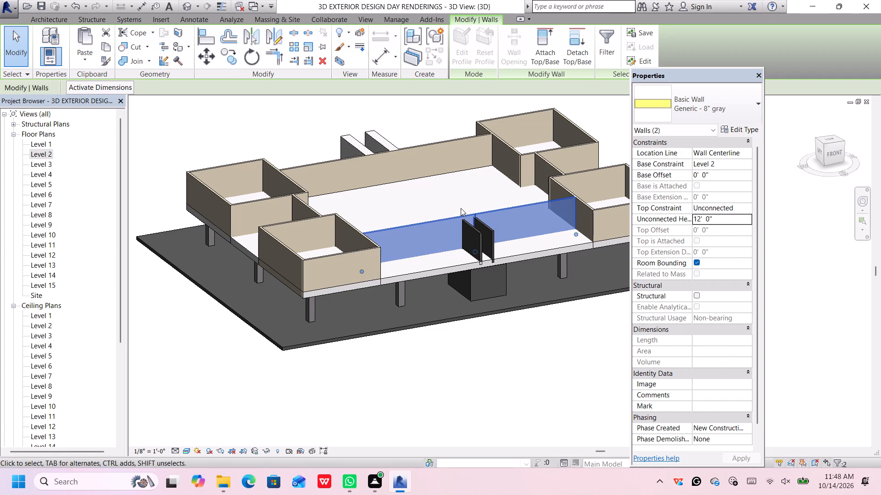
scroll(461, 208, "up", 1)
scroll(491, 324, "down", 2)
left_click(533, 390)
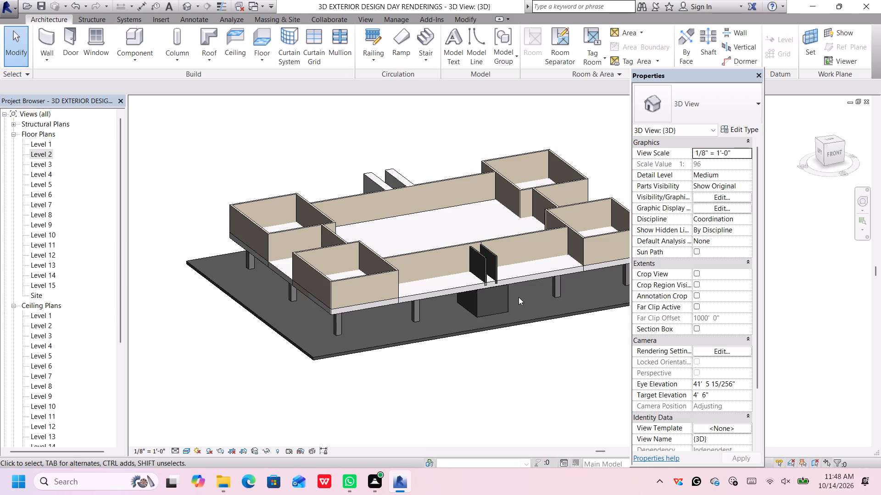
Set the base offset of the outer-facing stub wall nearer the beige front corner room to 0'.
scroll(491, 266, "up", 5)
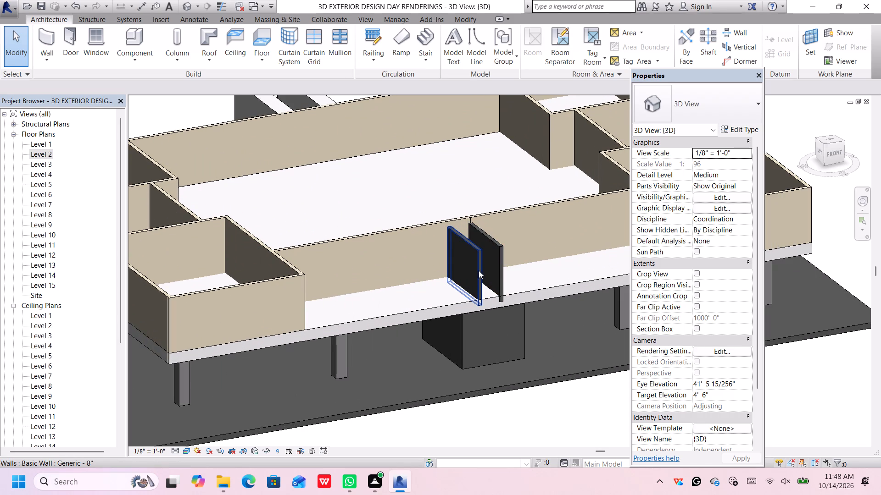
left_click(479, 270)
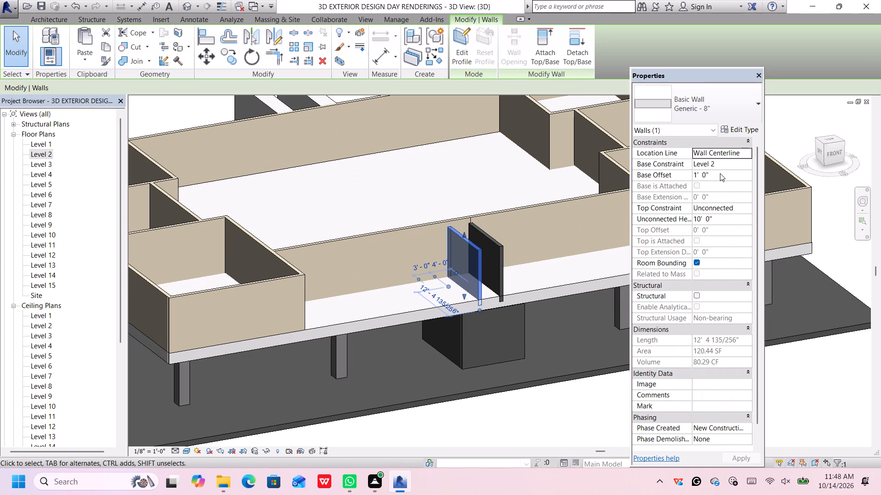
left_click(720, 173)
key("BackSpace")
key("0")
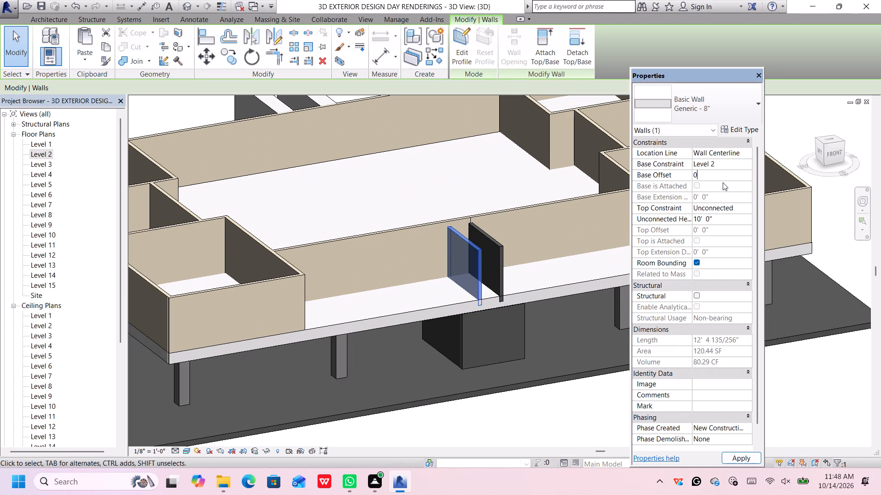
key("apostrophe")
key("Return")
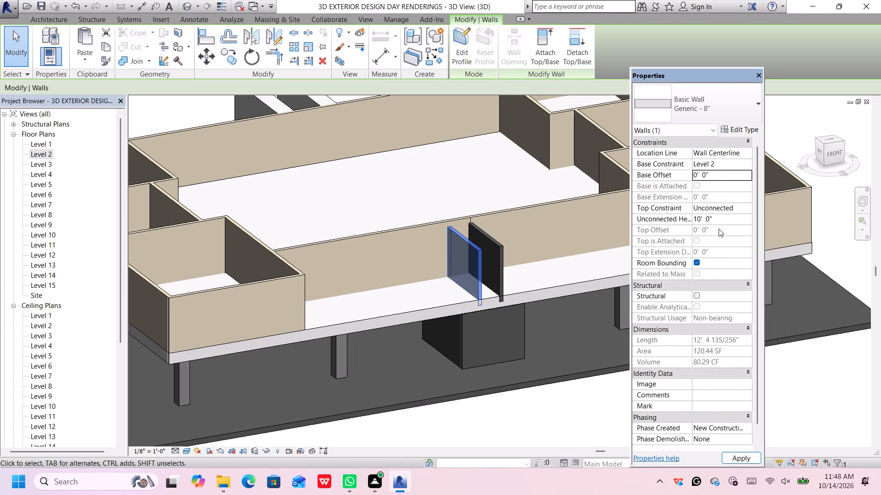
Set the unconnected height of that front stub wall to 12'.
left_click(719, 221)
key("BackSpace")
type("12'")
key("Return")
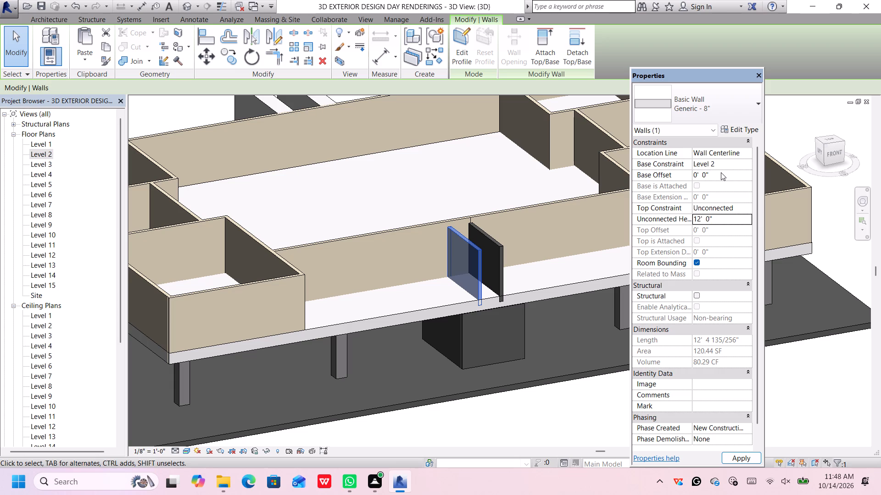
key("Return")
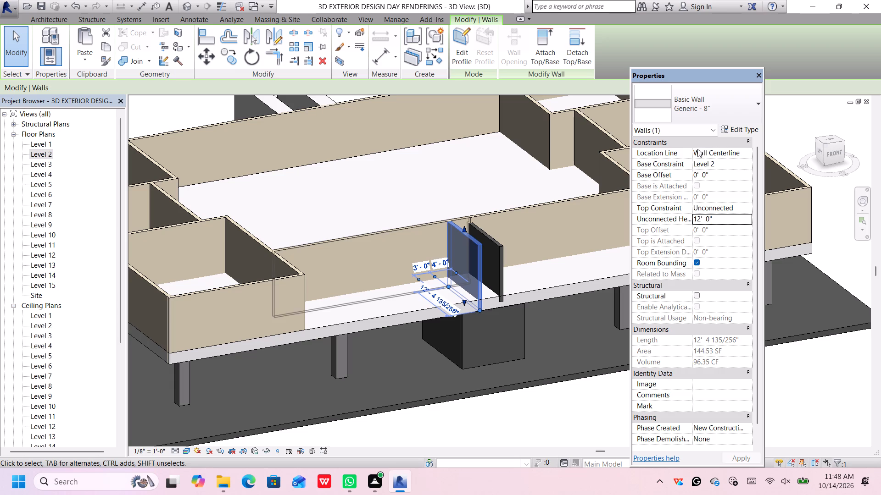
Change that front stub wall to the Generic - 3' wall type.
left_click(710, 99)
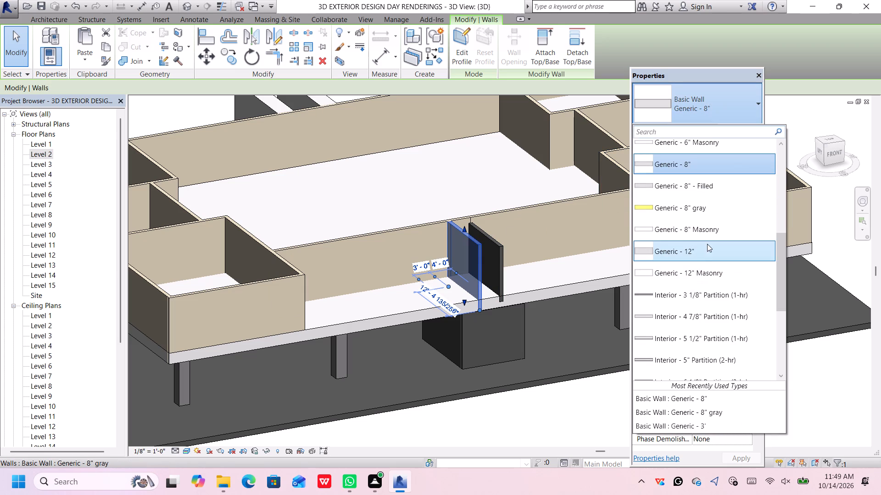
scroll(708, 244, "up", 2)
scroll(710, 207, "up", 2)
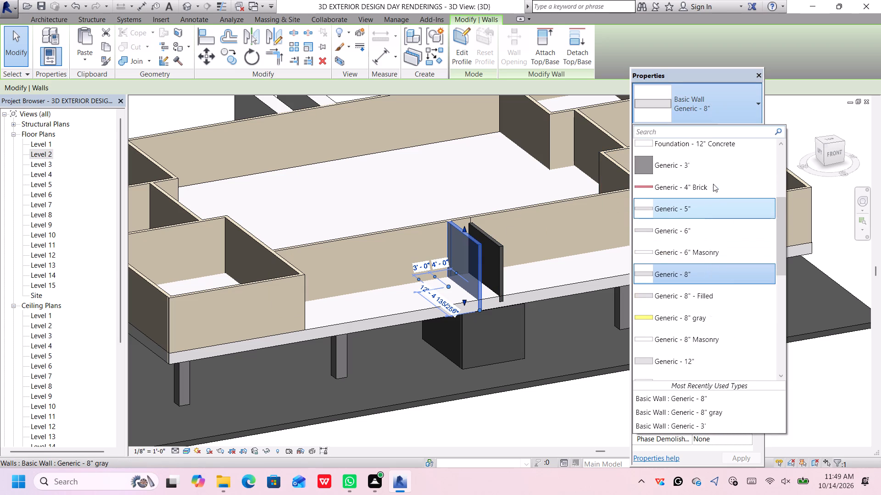
left_click(719, 165)
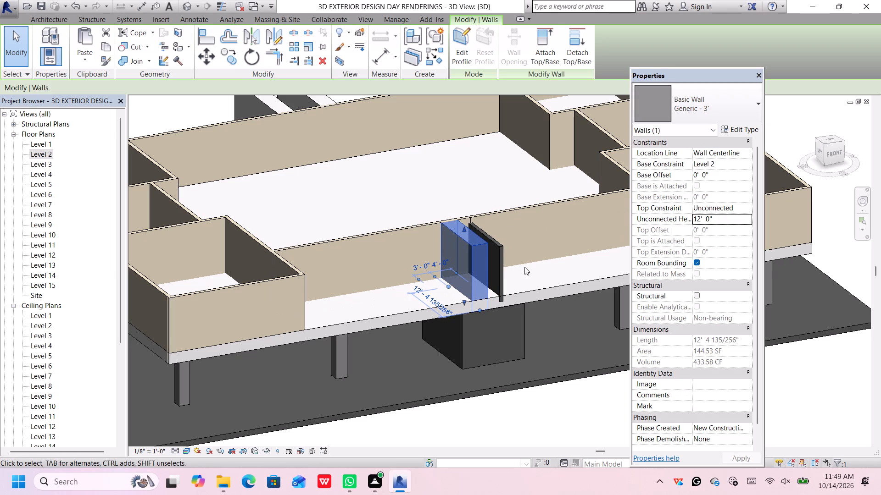
Set the base offset of the second outer-facing front stub wall, the thin one, to 0'.
left_click(502, 264)
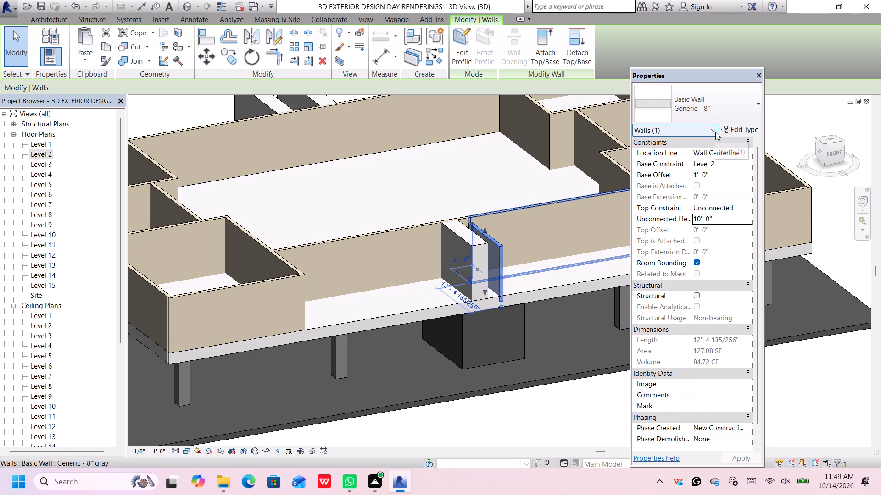
left_click(735, 172)
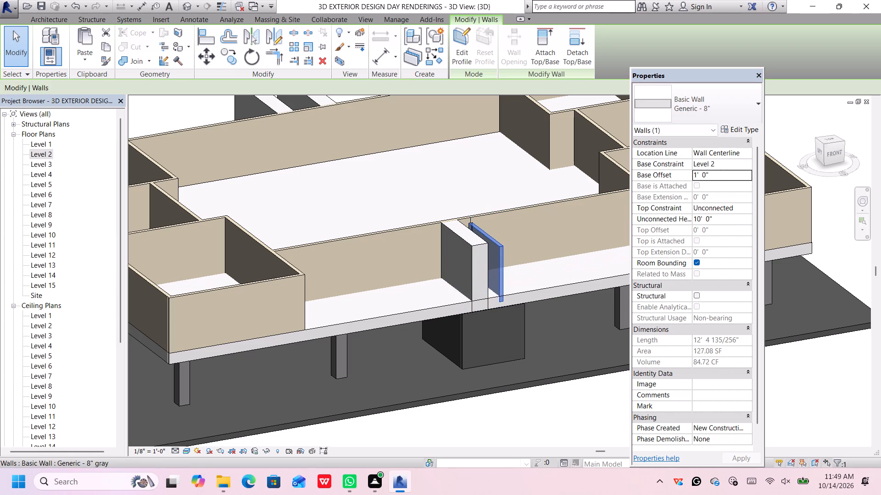
key("BackSpace")
key("0")
key("apostrophe")
key("Return")
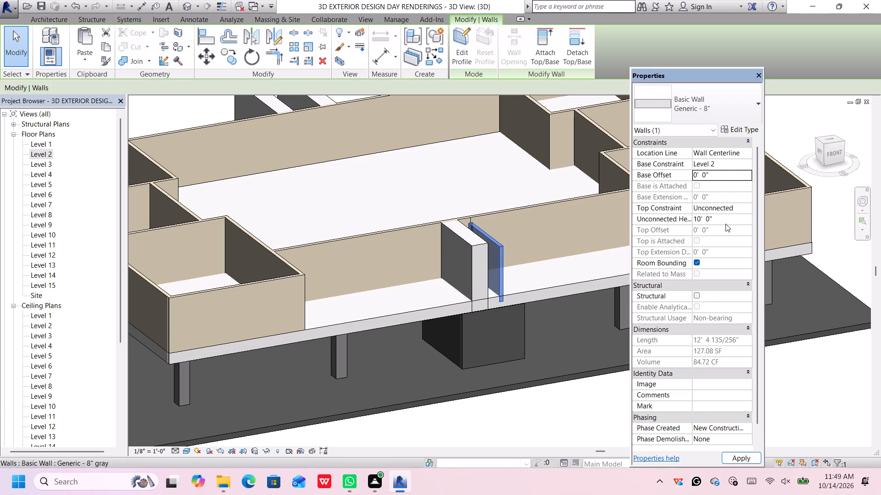
Set the unconnected height of the second front stub wall to 12'.
left_click(726, 220)
key("BackSpace")
type("12")
key("apostrophe")
key("Return")
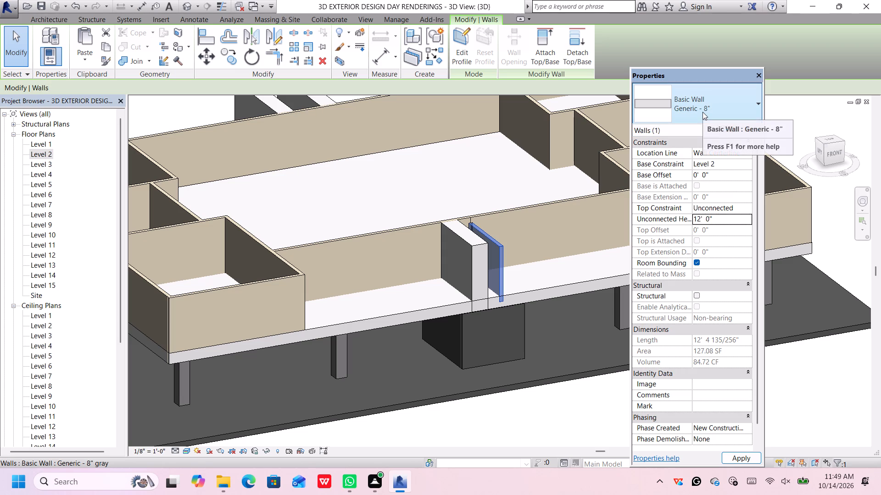
Change the second front stub wall to the Generic - 3' wall type.
left_click(703, 112)
scroll(700, 196, "up", 4)
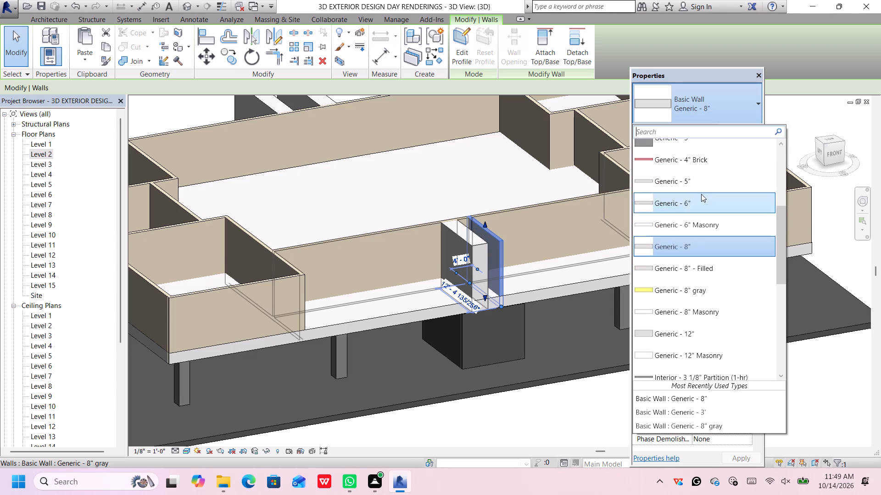
scroll(710, 176, "up", 1)
left_click(714, 168)
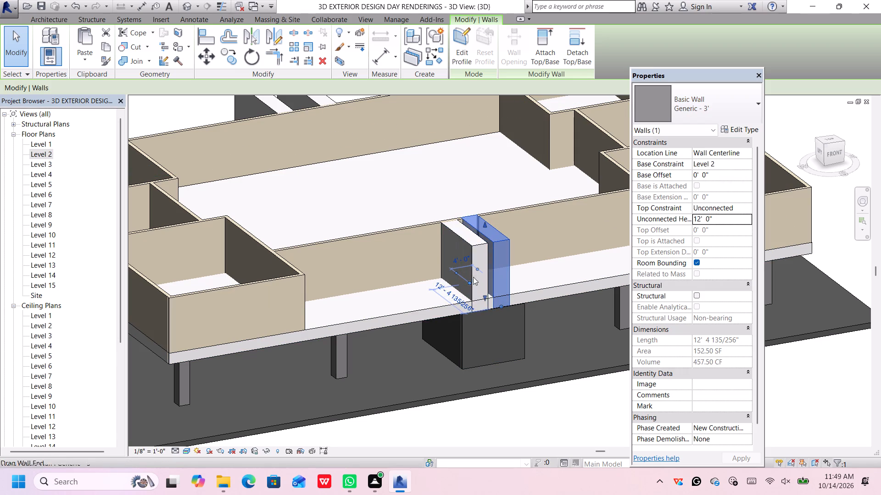
Move the second front stub wall away from the first by setting its 4'-0" temporary dimension to 0.
left_click(462, 256)
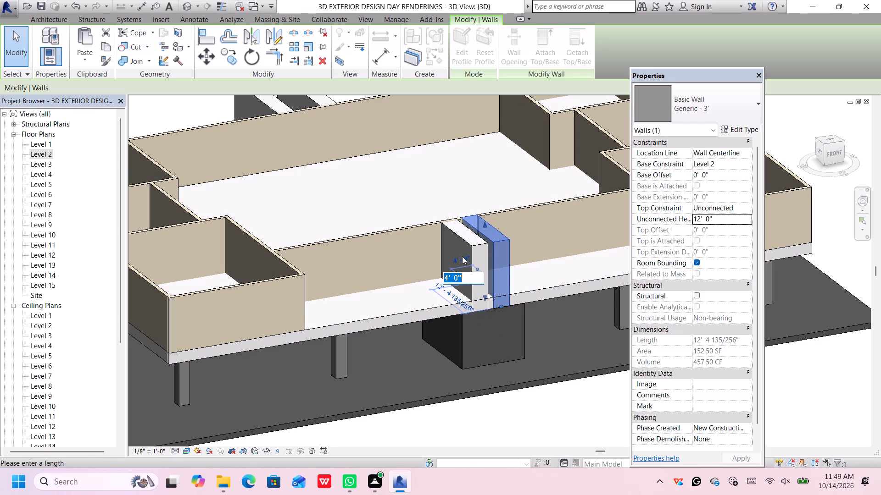
key("0")
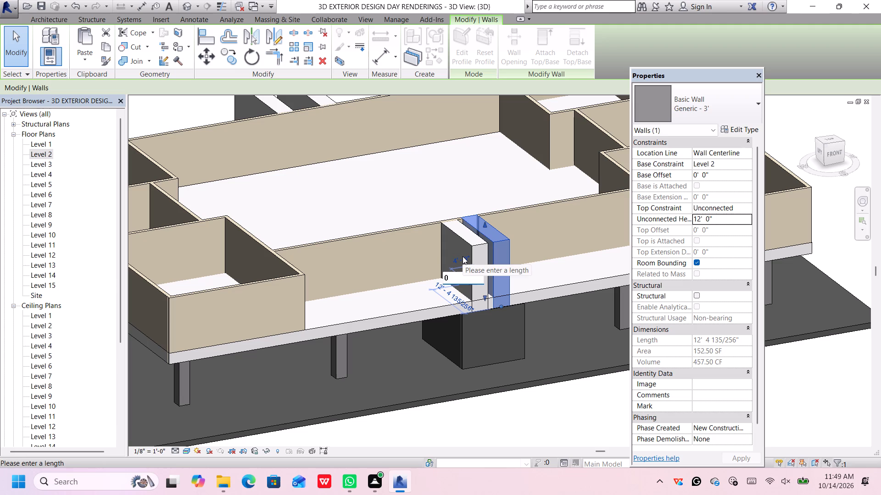
key("Return")
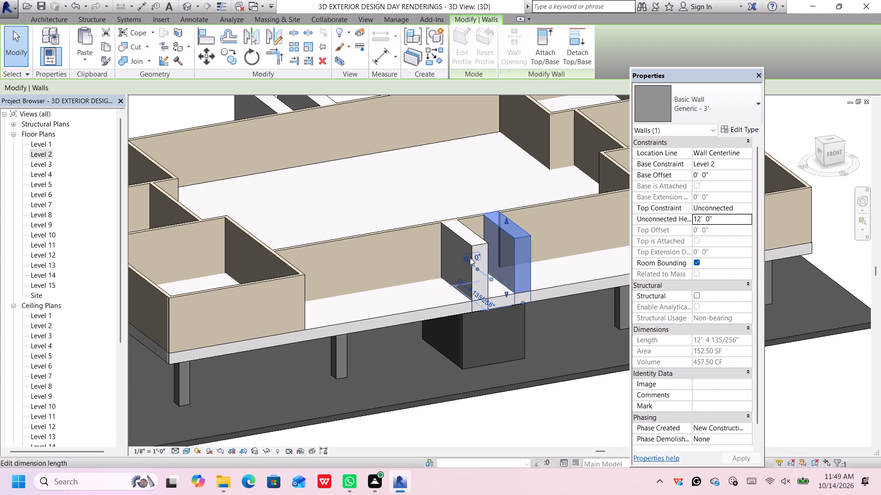
scroll(479, 256, "down", 2)
middle_click_drag(509, 388, 496, 371)
left_click(497, 368)
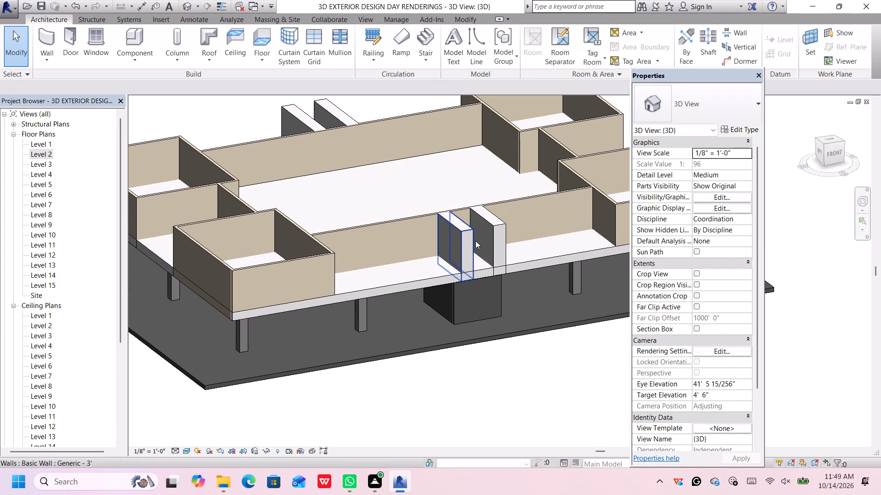
Nudge the west front stub wall 3' westward, placing it 11'-0" from the other front stub wall.
scroll(476, 241, "down", 2)
middle_click_drag(463, 197, 455, 207)
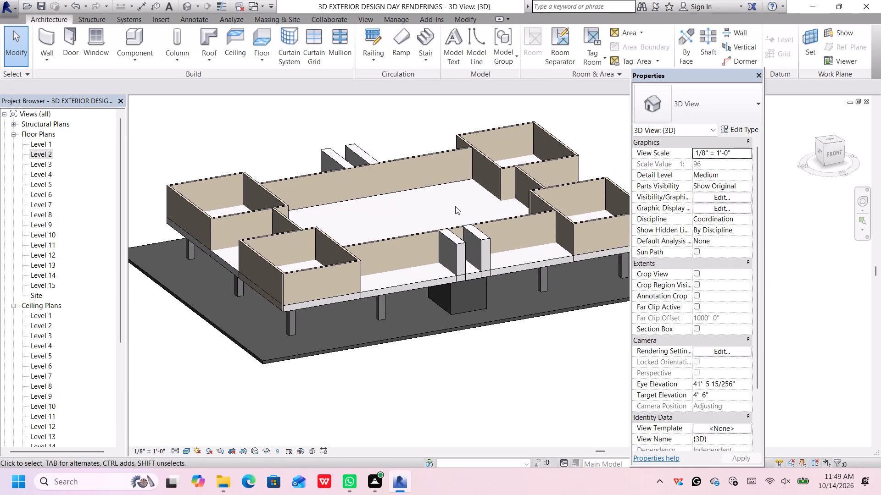
middle_click_drag(455, 206, 345, 250)
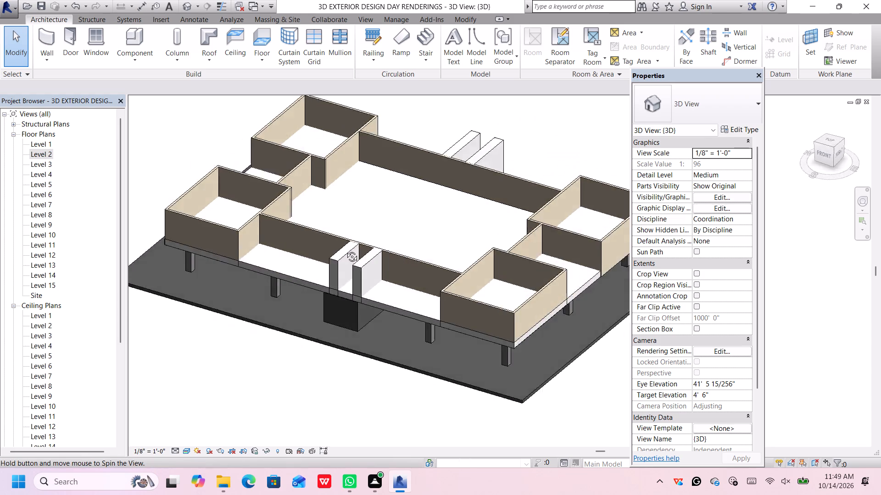
middle_click_drag(345, 250, 405, 351)
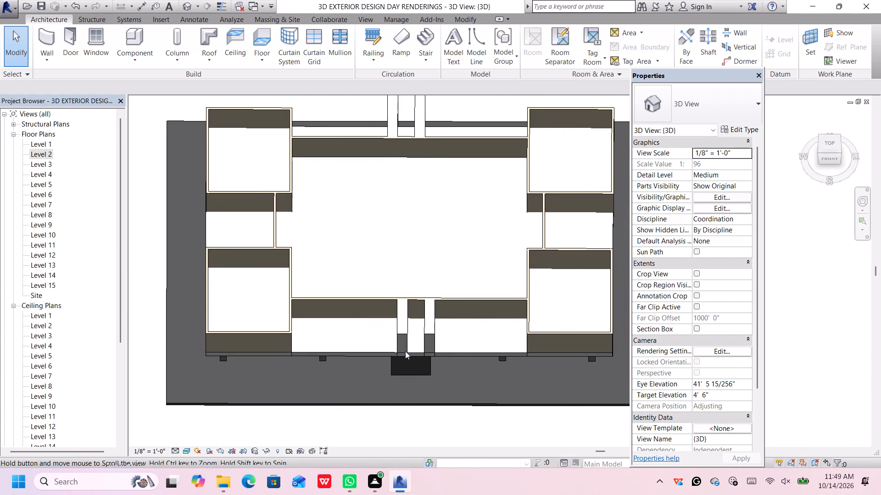
scroll(418, 314, "down", 2)
middle_click_drag(419, 315, 419, 317)
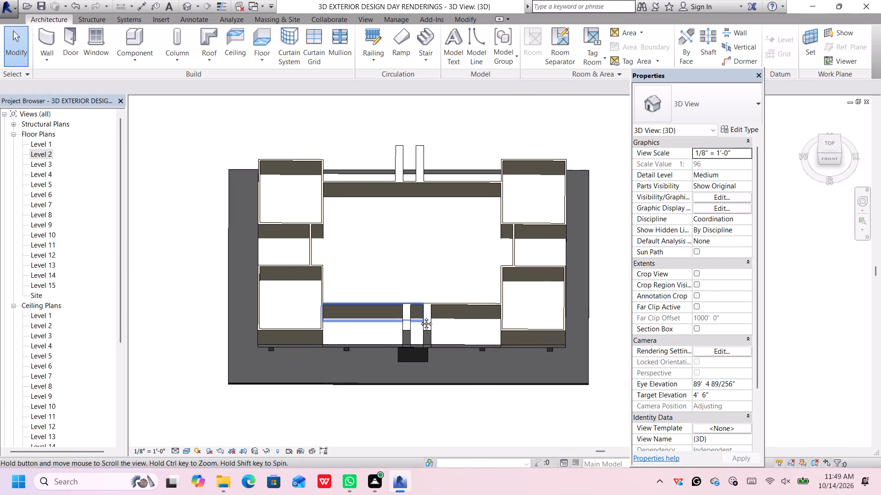
middle_click_drag(419, 317, 432, 334)
left_click(420, 346)
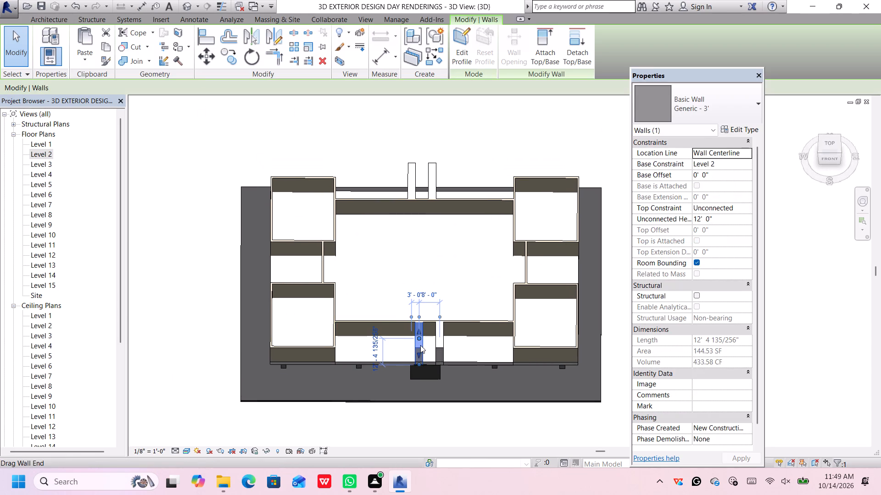
key("Left")
key("Left")
key("Left")
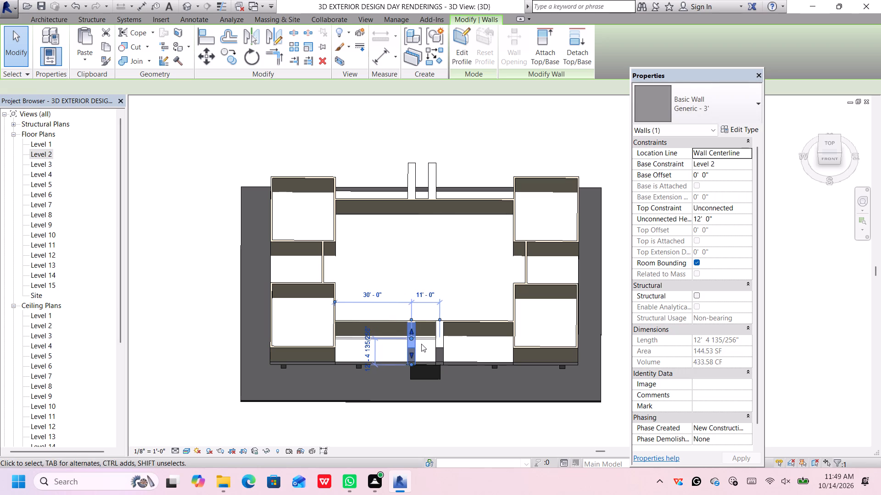
Nudge the east front stub wall 3' westward, leaving 8'-0" between the two front stub walls.
left_click(441, 347)
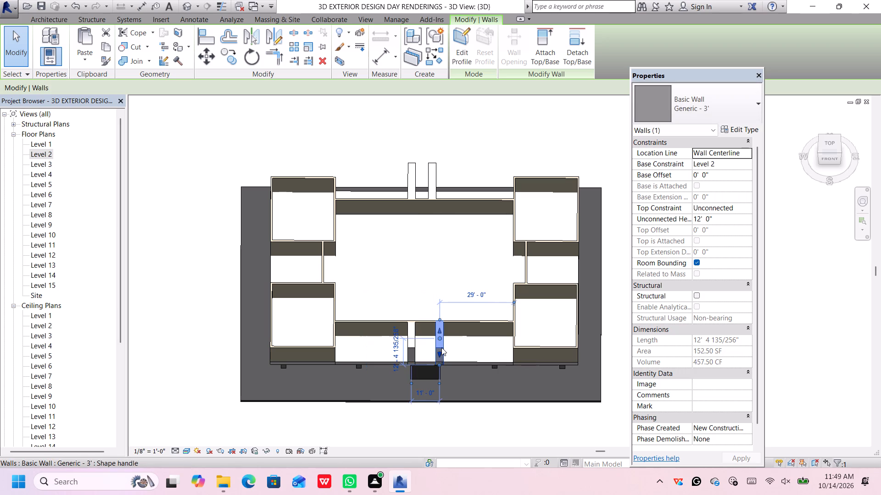
key("Left")
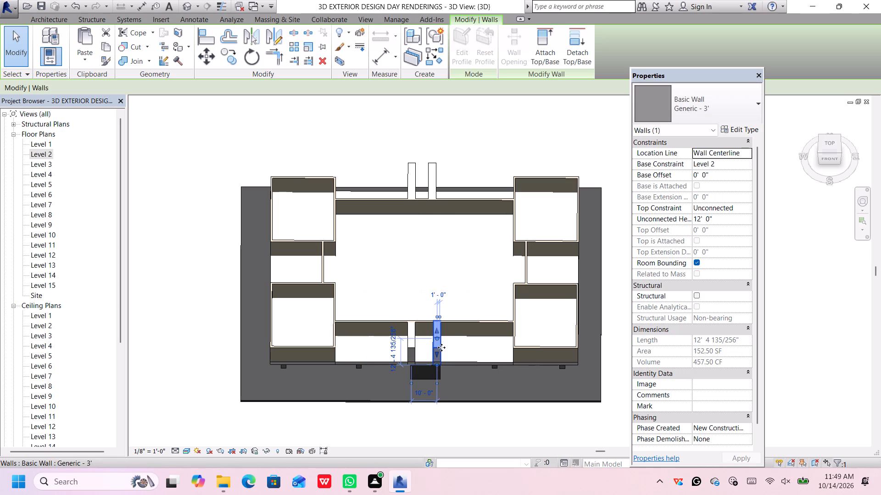
key("Left")
key("Left")
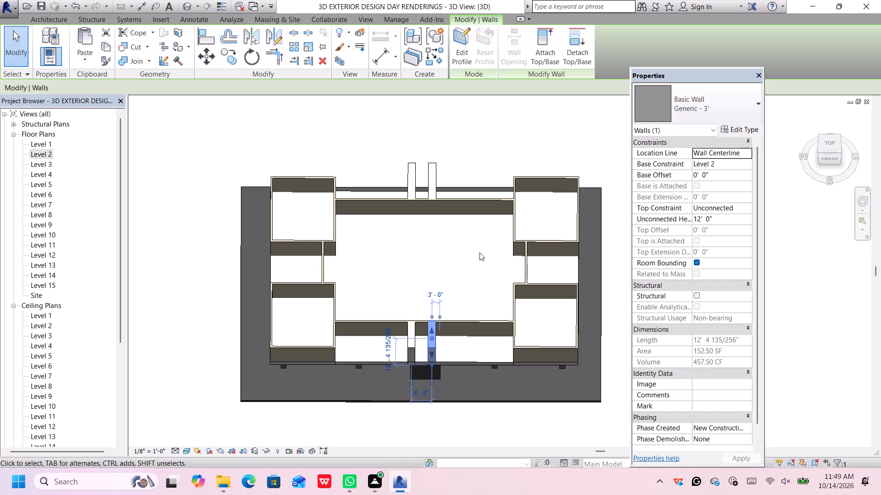
left_click(504, 146)
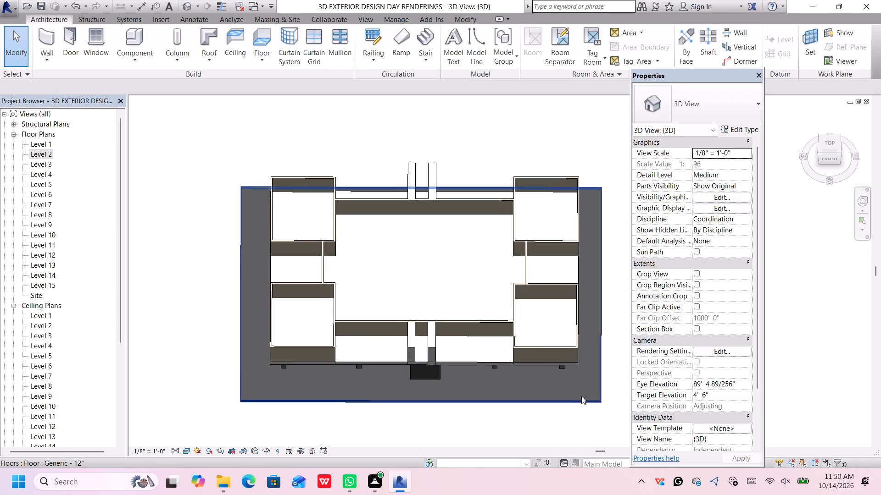
Examine the building from the front and from an angle, then inspect the southwest corner room's walls against the slab edge.
middle_click_drag(582, 396, 564, 341)
middle_click_drag(580, 383, 575, 384)
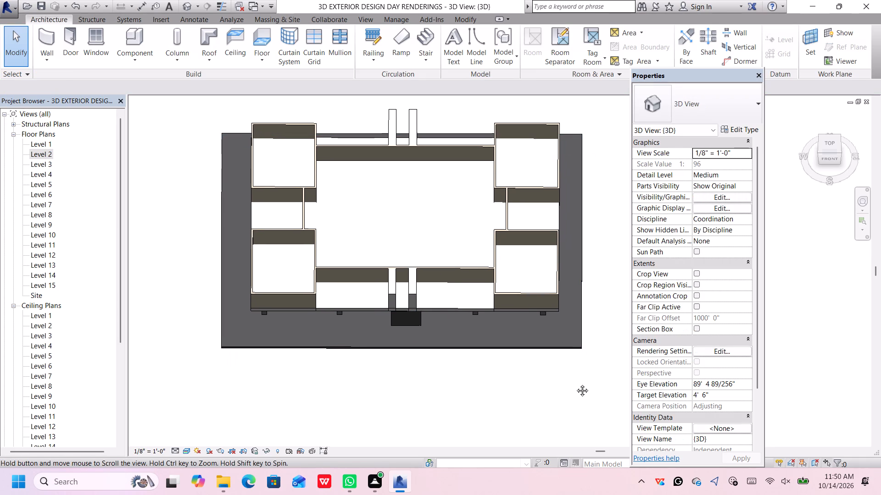
middle_click_drag(575, 384, 563, 148)
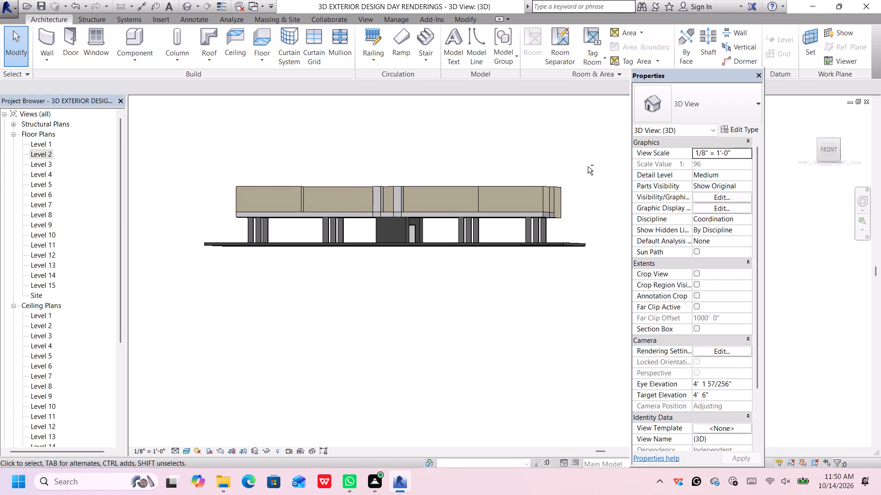
middle_click_drag(394, 288, 405, 303)
middle_click_drag(395, 301, 574, 339, "shift")
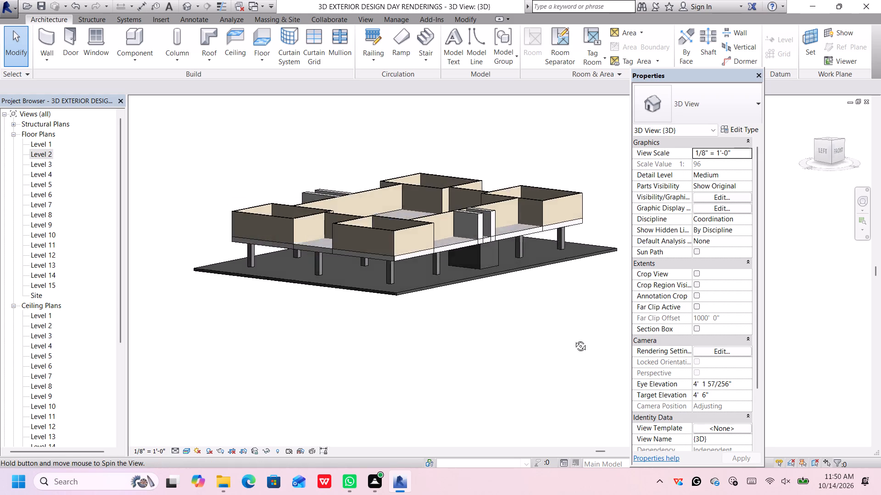
middle_click_drag(574, 339, 643, 322, "shift")
middle_click(643, 322, "shift")
middle_click_drag(518, 337, 359, 384, "shift")
scroll(374, 256, "up", 9)
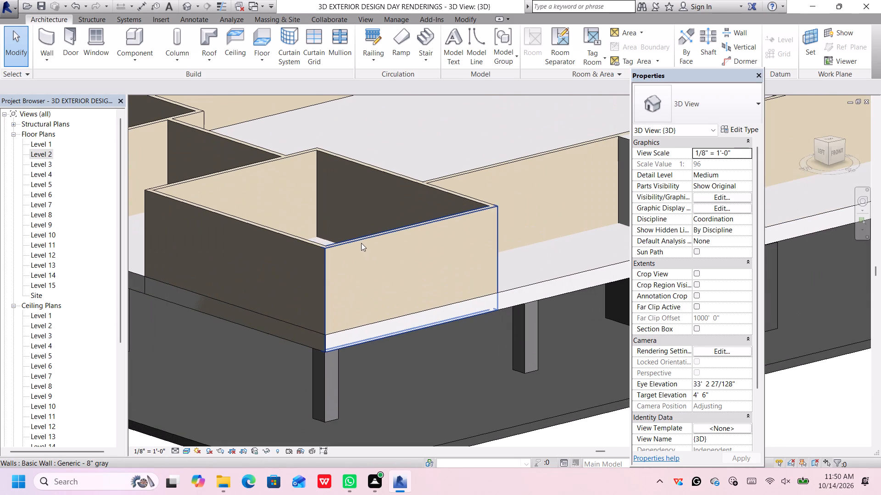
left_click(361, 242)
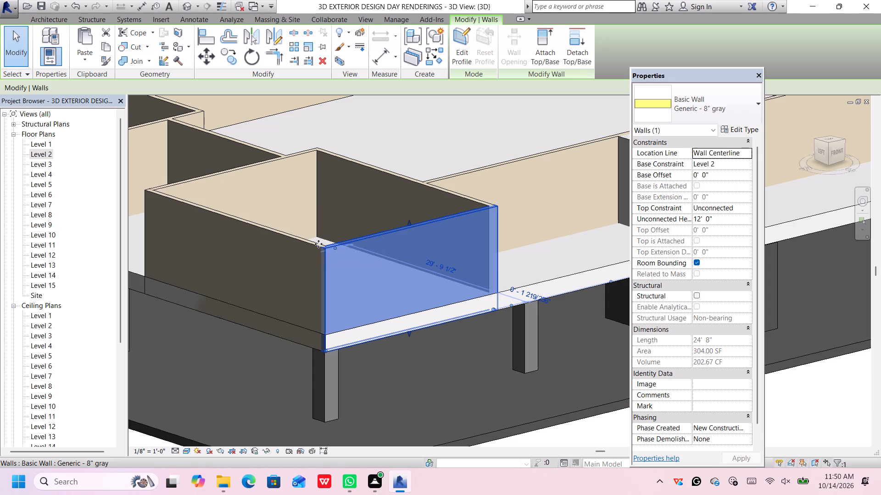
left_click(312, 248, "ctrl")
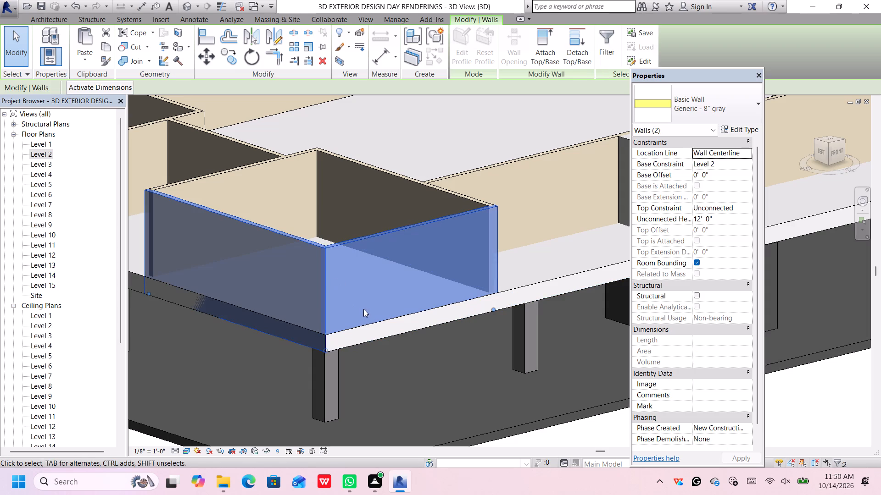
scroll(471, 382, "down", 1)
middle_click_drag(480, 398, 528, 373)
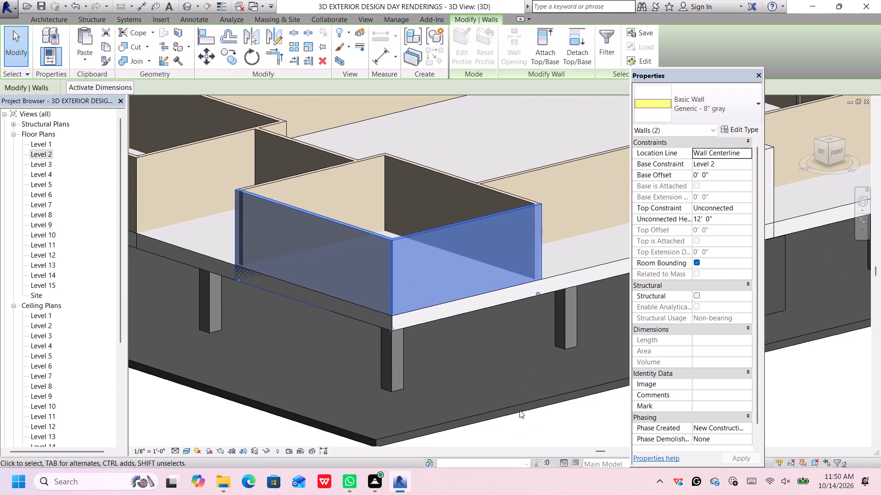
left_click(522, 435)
Nudge the southwest corner room's front wall outward to the slab edge, 30'-0 1/2" from the opposite wall.
left_click(435, 226)
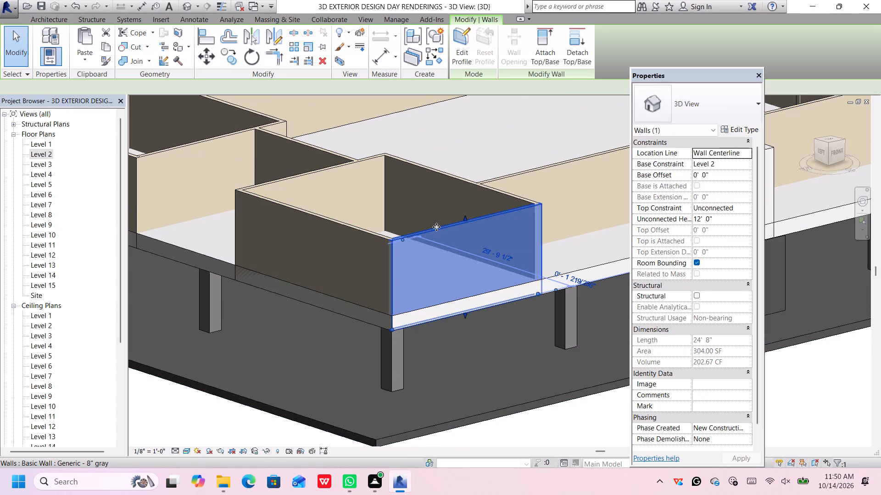
scroll(416, 325, "up", 3)
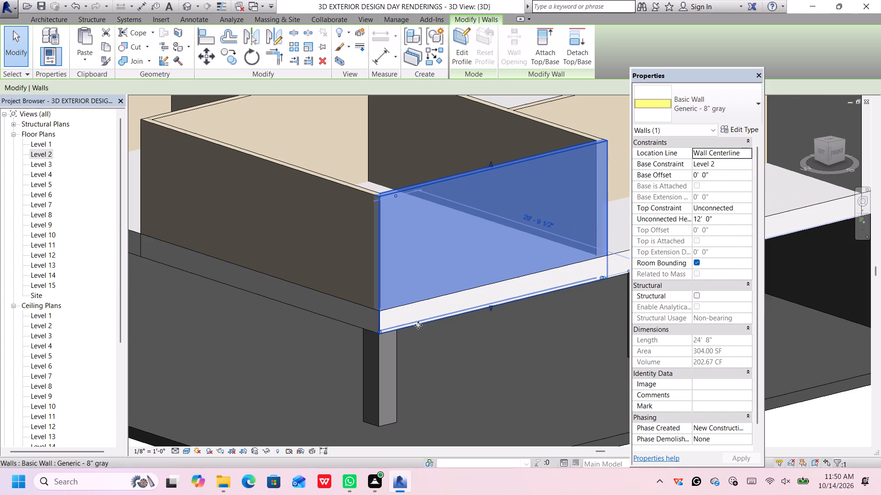
key("Right")
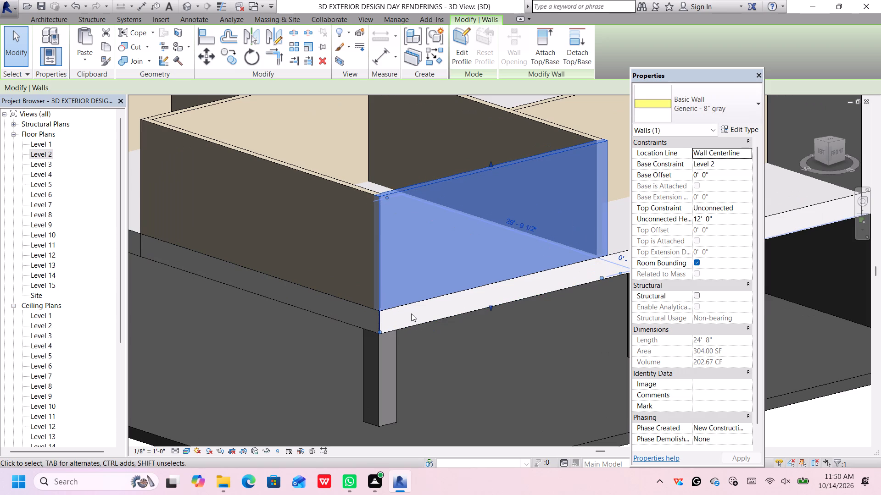
key("Left")
key("Down")
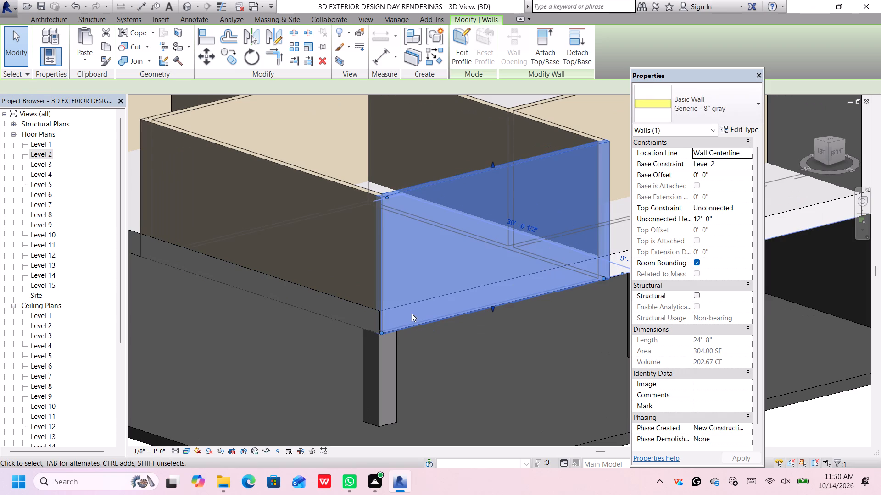
scroll(416, 313, "down", 3)
left_click(503, 430)
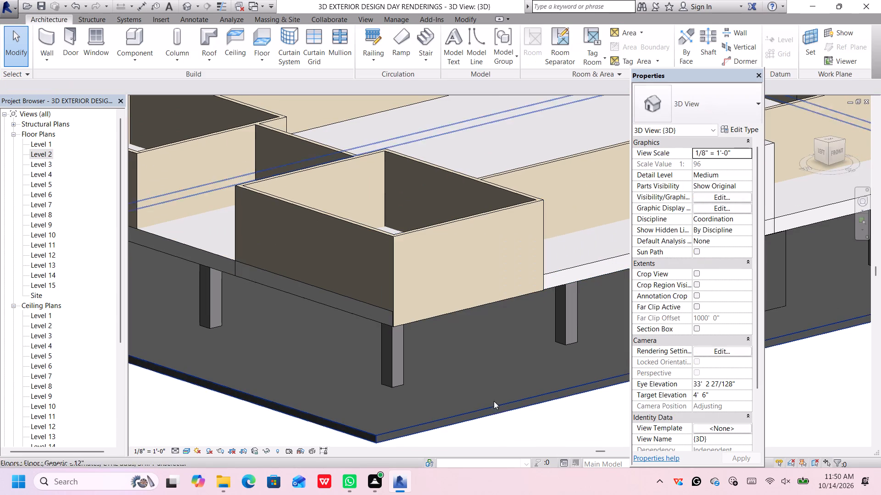
Nudge the southwest corner room's west wall outward to the slab edge, 25'-0" from the opposite wall.
left_click(368, 224)
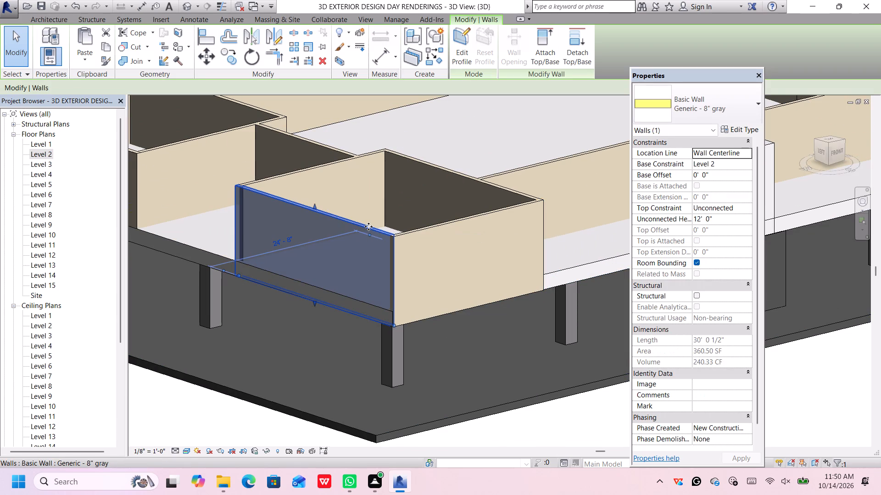
key("Left")
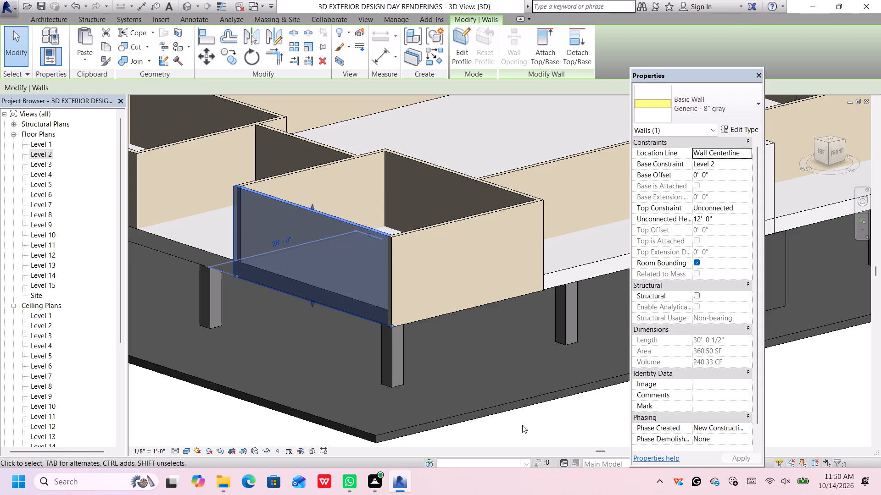
left_click(527, 431)
scroll(392, 247, "down", 5)
scroll(364, 212, "down", 1)
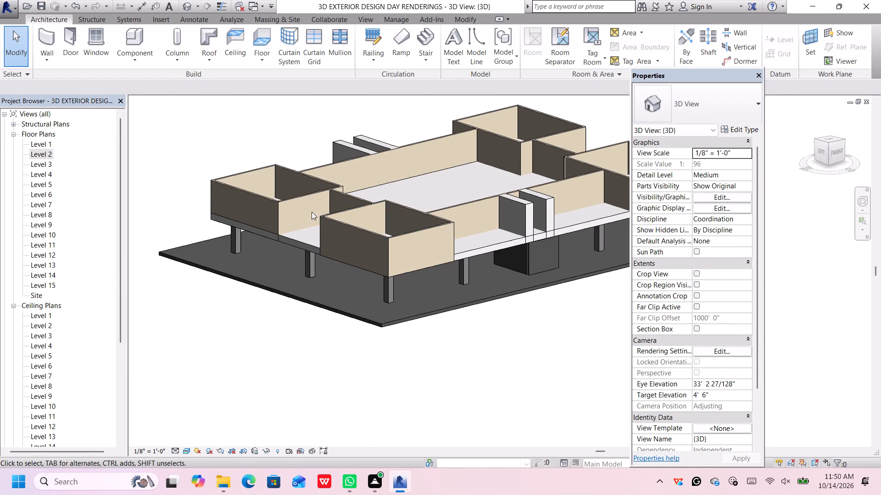
Nudge the northwest corner room's west wall outward to the slab edge, 24'-11 1/2" from the opposite wall.
middle_click_drag(312, 213, 413, 250)
left_click(369, 238)
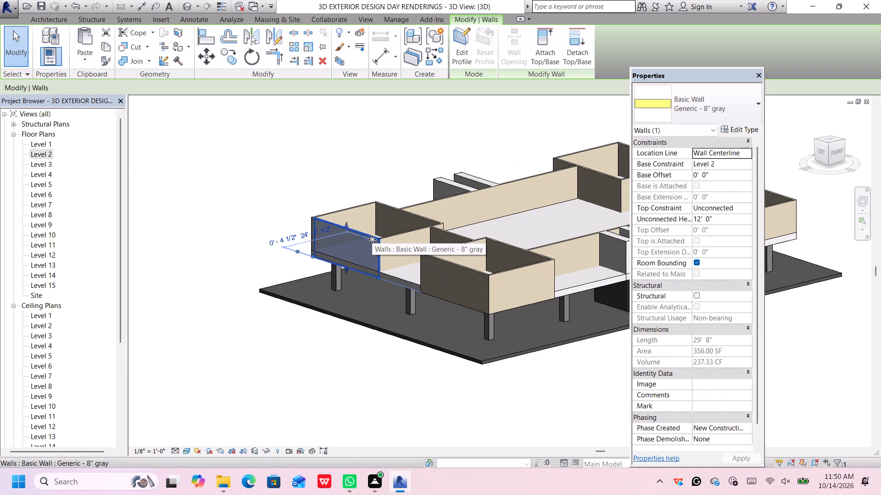
scroll(374, 245, "up", 5)
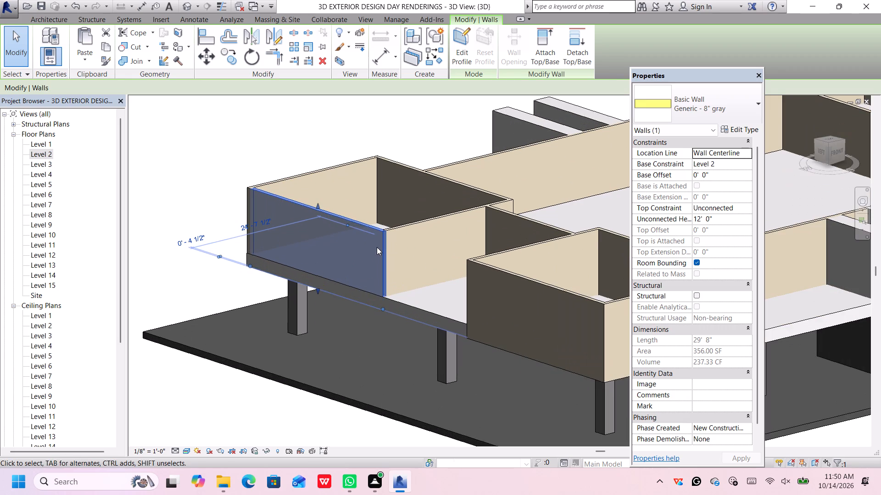
key("Left")
scroll(378, 247, "down", 5)
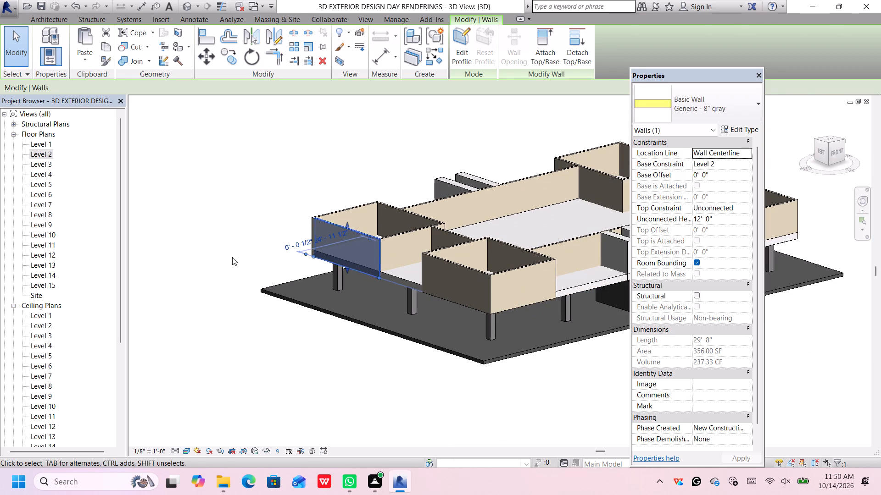
left_click(232, 258)
Nudge the northwest corner room's back wall outward to the slab edge, 30'-0" from the opposite wall.
middle_click_drag(253, 251, 379, 299, "shift")
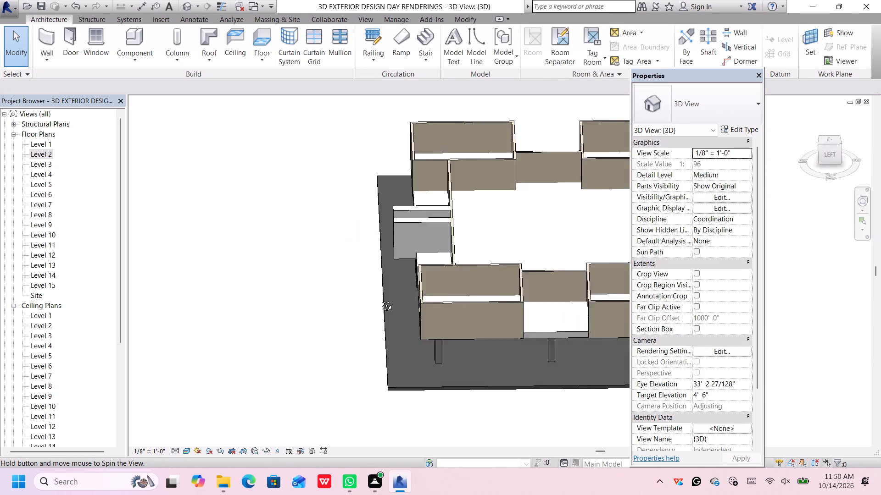
middle_click_drag(379, 299, 428, 302, "shift")
scroll(614, 329, "up", 3)
middle_click_drag(577, 365, 561, 328)
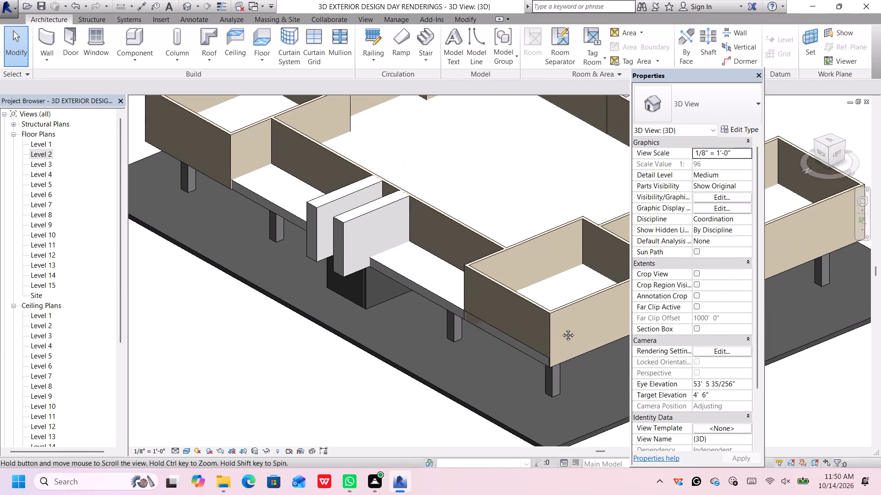
middle_click_drag(561, 328, 545, 280)
scroll(498, 236, "up", 3)
left_click(506, 234)
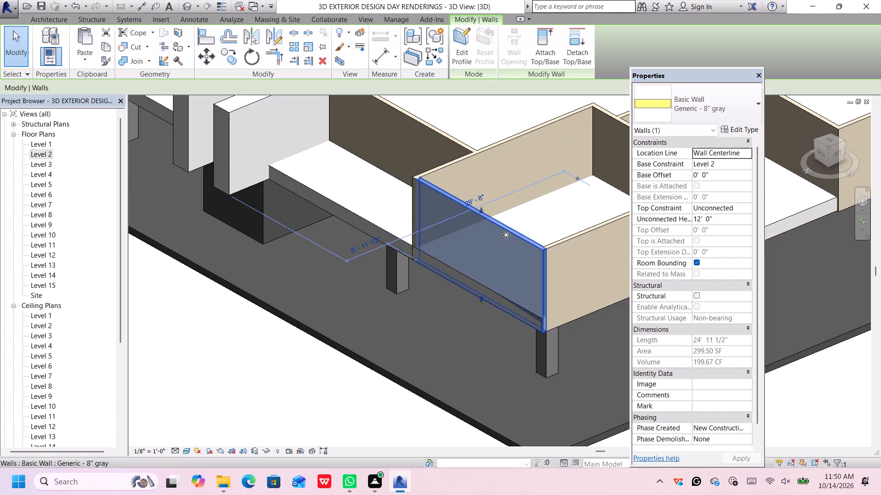
key("Left")
scroll(506, 235, "down", 6)
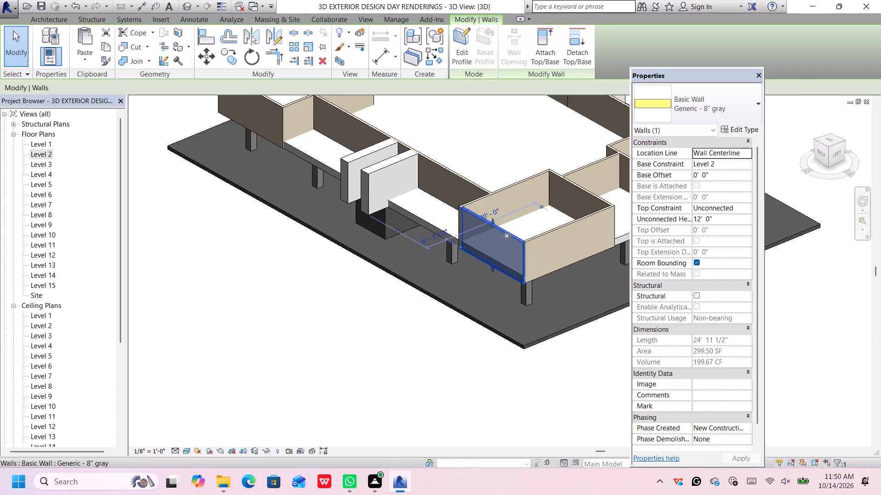
left_click(438, 361)
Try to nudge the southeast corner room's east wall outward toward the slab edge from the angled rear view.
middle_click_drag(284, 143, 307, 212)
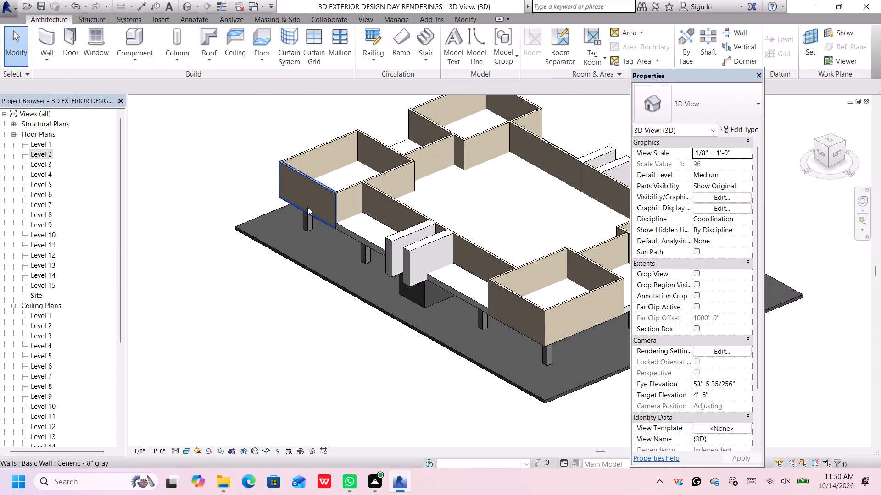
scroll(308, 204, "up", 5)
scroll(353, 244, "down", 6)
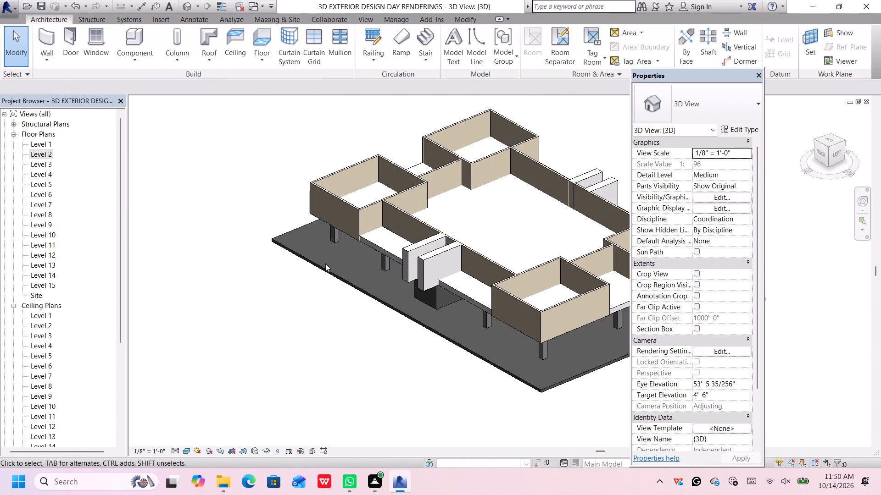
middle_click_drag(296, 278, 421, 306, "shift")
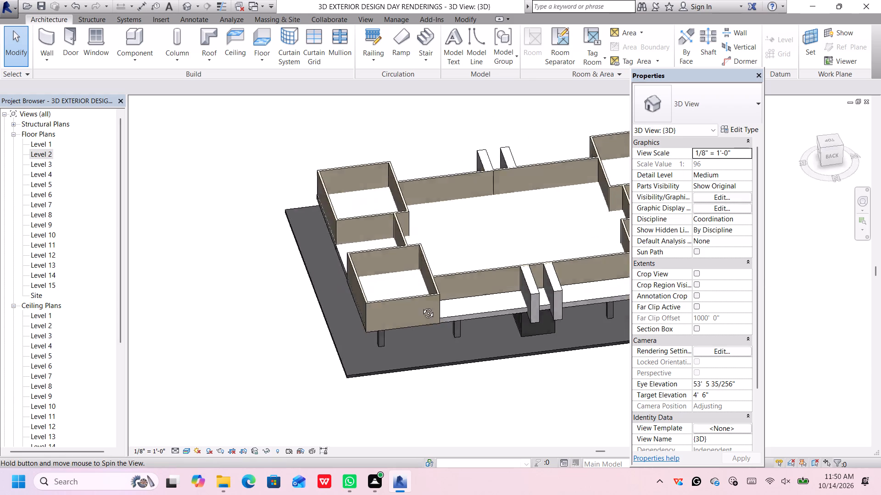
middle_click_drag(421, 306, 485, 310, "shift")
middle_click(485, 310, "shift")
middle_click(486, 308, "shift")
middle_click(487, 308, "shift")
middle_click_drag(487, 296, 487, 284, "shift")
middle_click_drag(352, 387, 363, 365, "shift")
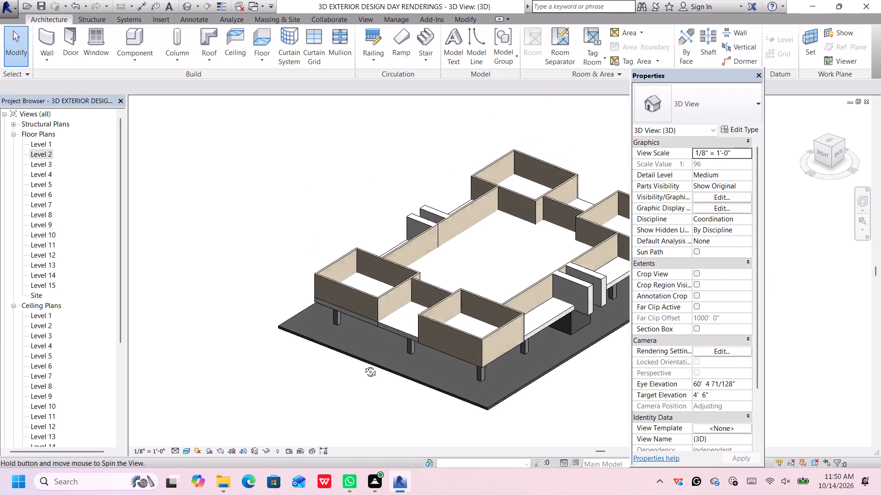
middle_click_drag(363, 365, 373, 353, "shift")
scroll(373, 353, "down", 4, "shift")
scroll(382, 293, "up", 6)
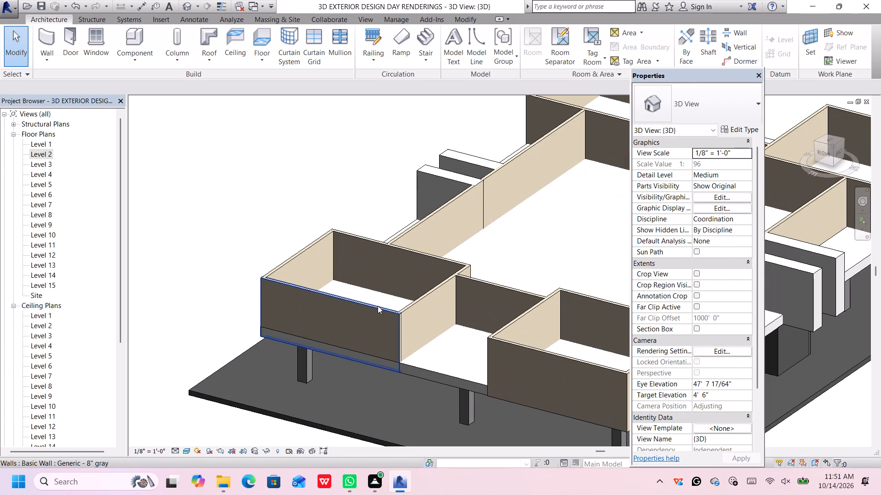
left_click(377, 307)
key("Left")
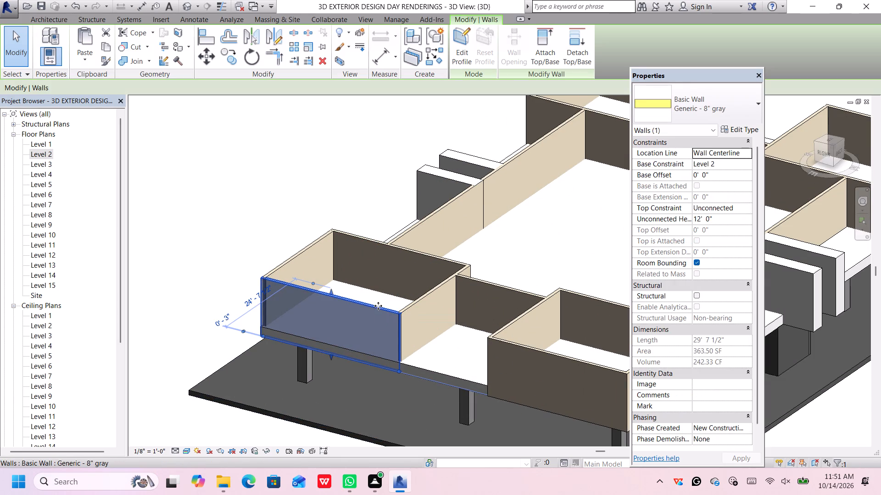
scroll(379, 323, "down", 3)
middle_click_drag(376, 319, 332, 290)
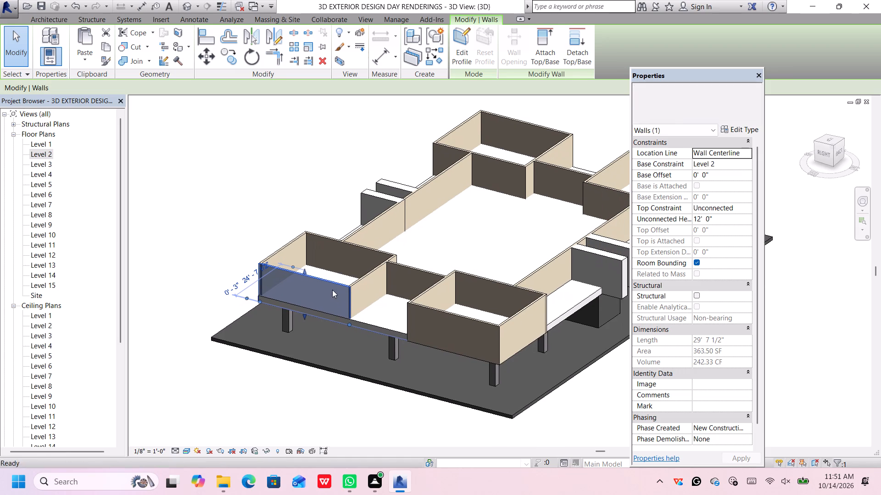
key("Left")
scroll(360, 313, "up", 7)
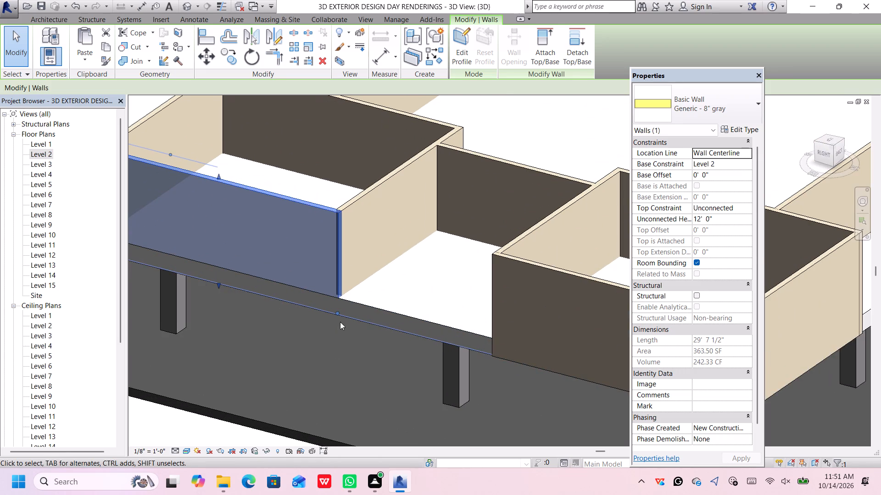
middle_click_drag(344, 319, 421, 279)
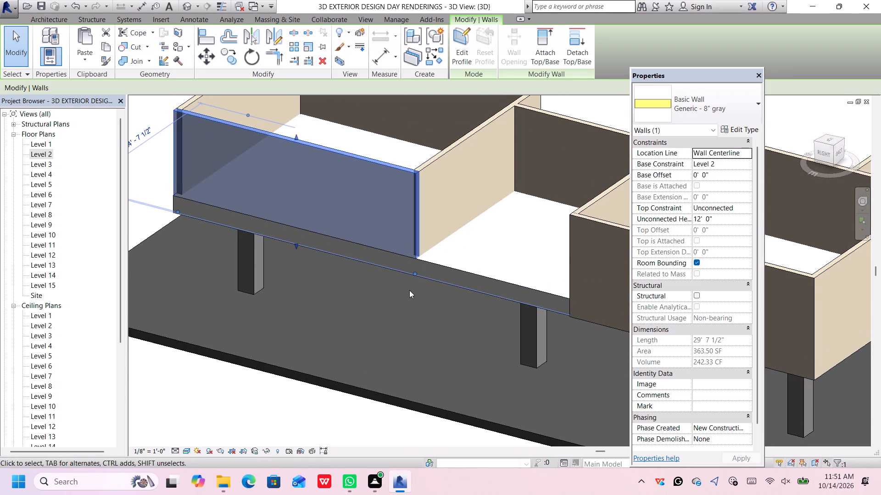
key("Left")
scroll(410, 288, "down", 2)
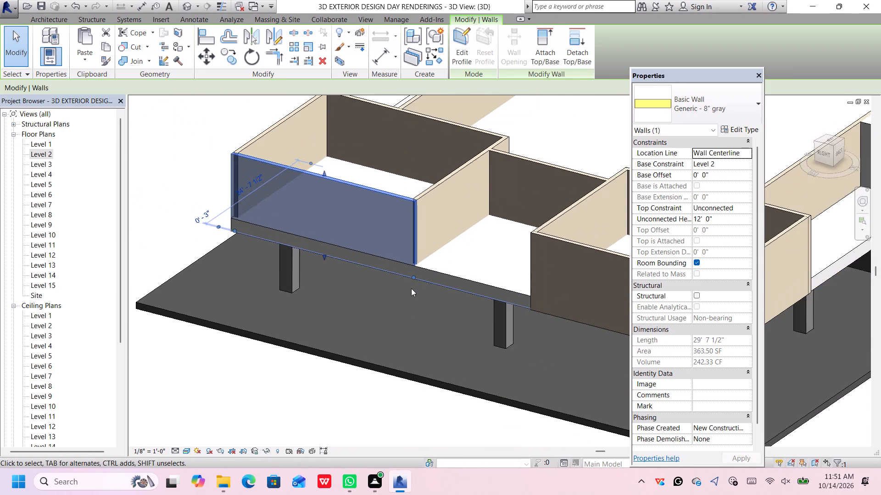
Nudge the southeast corner room's east wall outward to the slab edge, 24'-10 1/2" from the opposite wall.
middle_click_drag(412, 289, 319, 285)
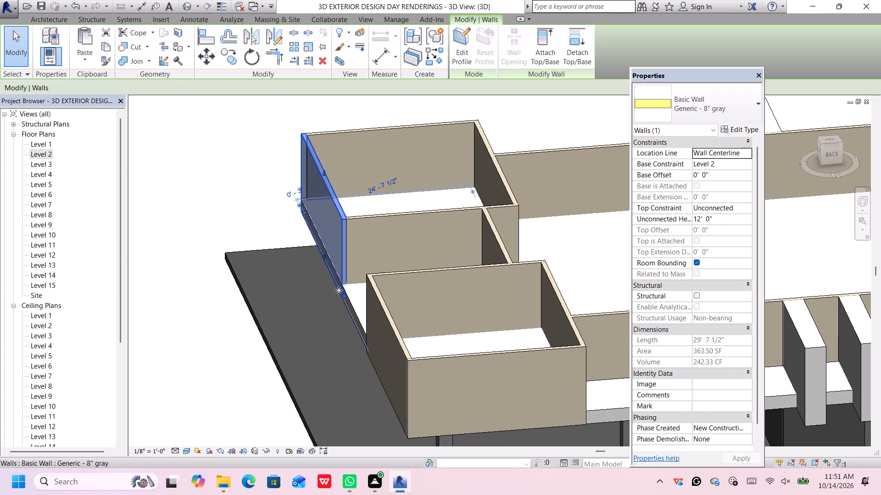
key("Left")
key("Left")
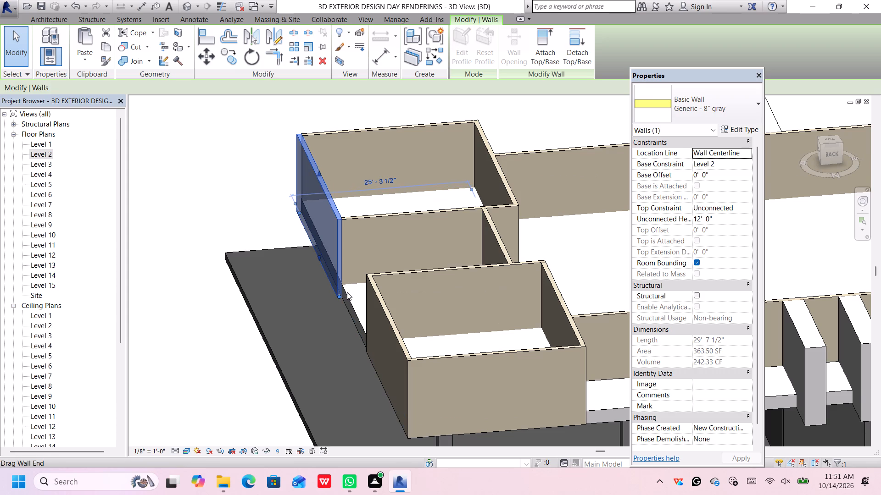
scroll(347, 291, "down", 1)
key("Right")
scroll(347, 290, "up", 1)
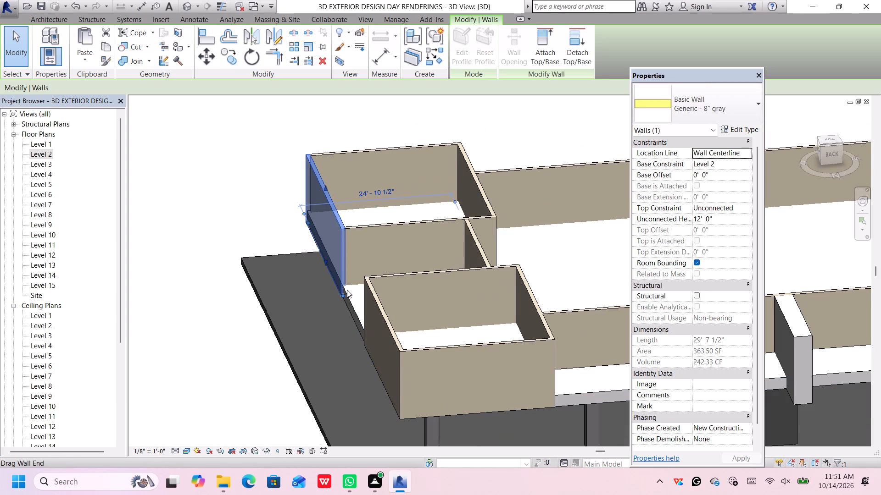
scroll(347, 290, "up", 1)
left_click(145, 291)
Nudge the southeast corner room's front wall outward, 30'-1 1/2" from the opposite wall.
scroll(173, 265, "down", 1)
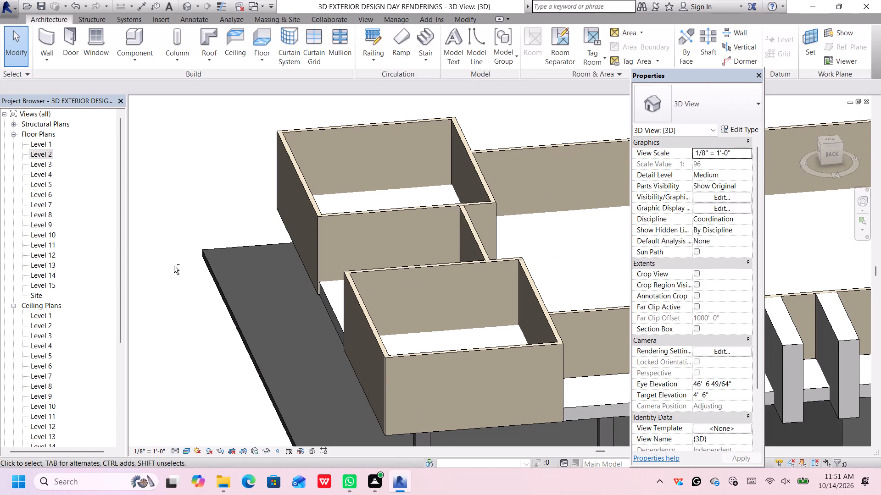
middle_click_drag(174, 266, 485, 292, "shift")
scroll(350, 306, "down", 4)
middle_click_drag(351, 305, 409, 296)
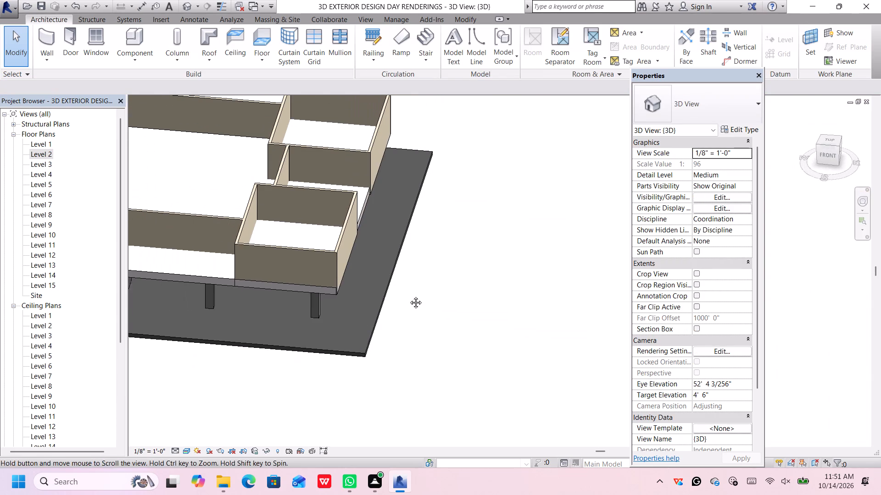
middle_click_drag(409, 296, 422, 295)
left_click(355, 247)
scroll(455, 305, "up", 1)
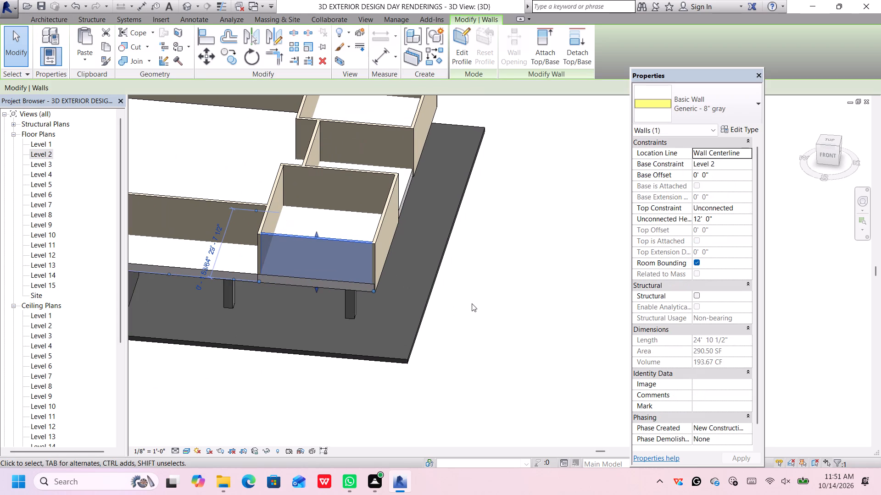
middle_click_drag(473, 304, 359, 276)
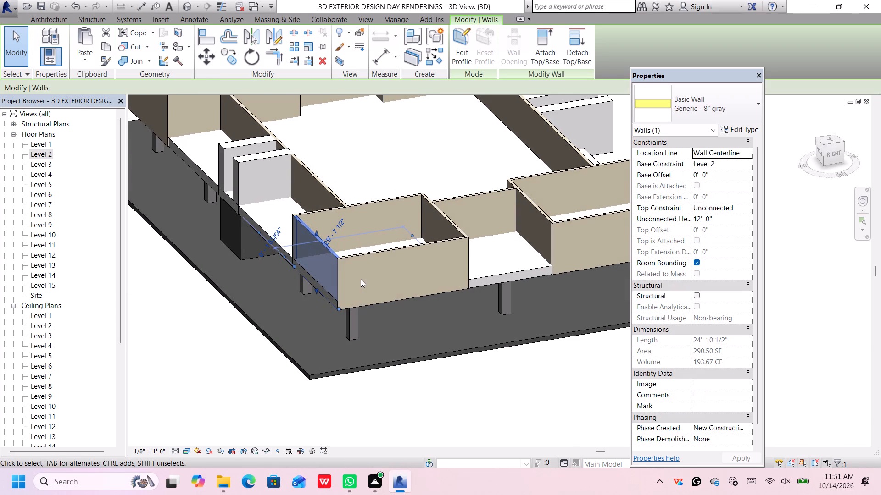
key("Left")
scroll(368, 280, "down", 2)
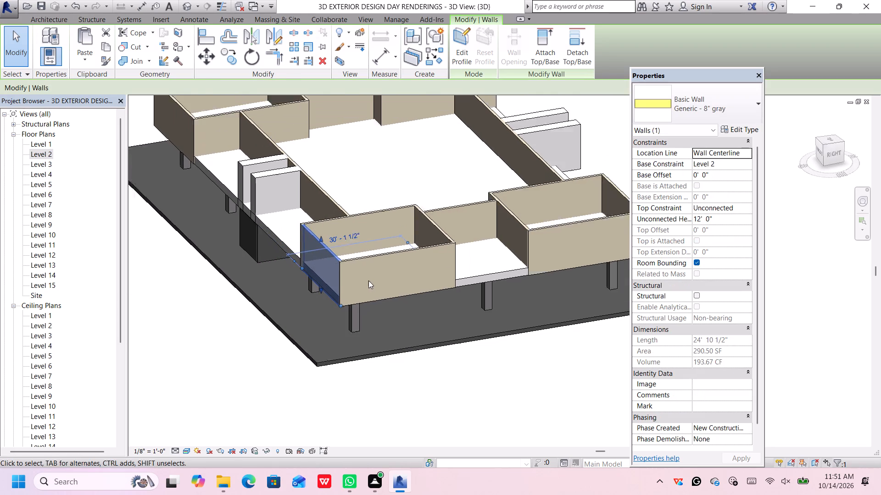
Check the southeast corner room's front wall against the slab edge and nudge it slightly back inward.
scroll(350, 309, "up", 8)
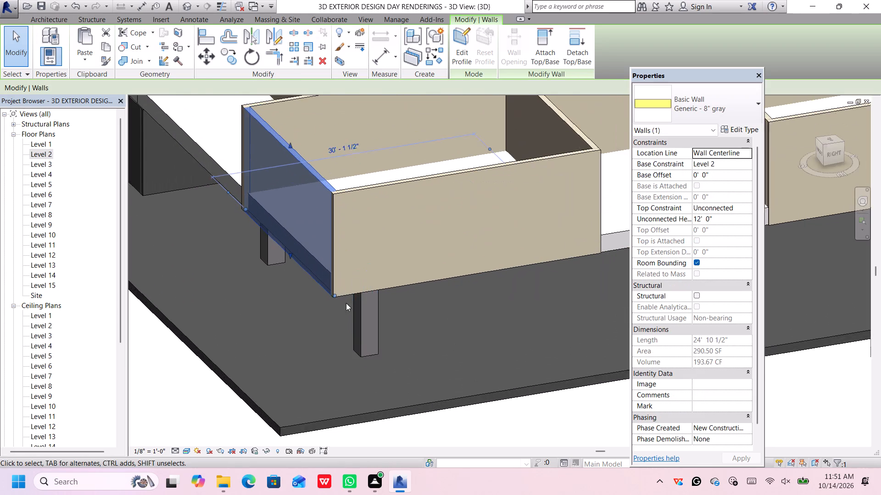
middle_click_drag(280, 304, 286, 304)
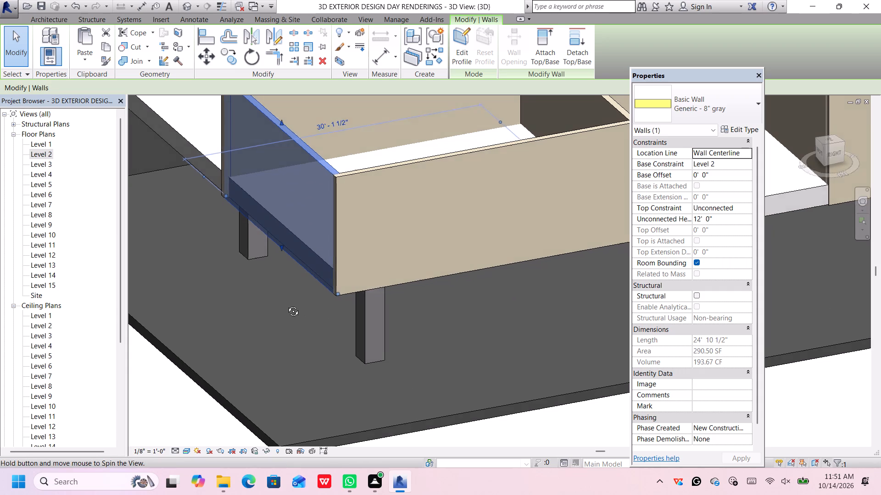
middle_click_drag(286, 304, 342, 298)
scroll(263, 274, "down", 5)
middle_click_drag(216, 280, 246, 287)
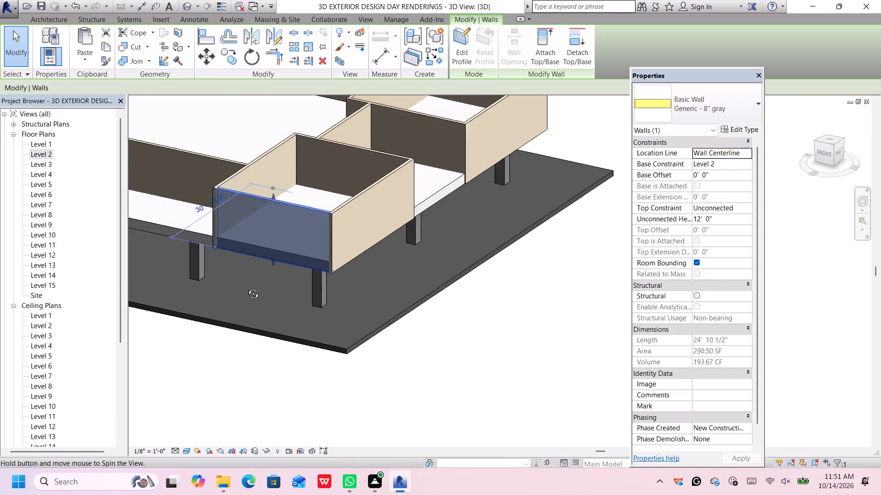
middle_click_drag(246, 287, 397, 291)
scroll(250, 275, "up", 6)
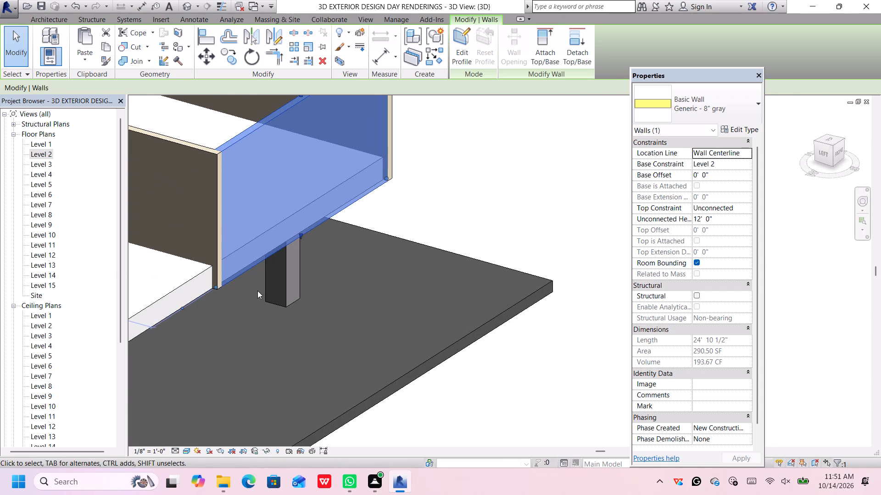
scroll(250, 297, "up", 3)
key("Left")
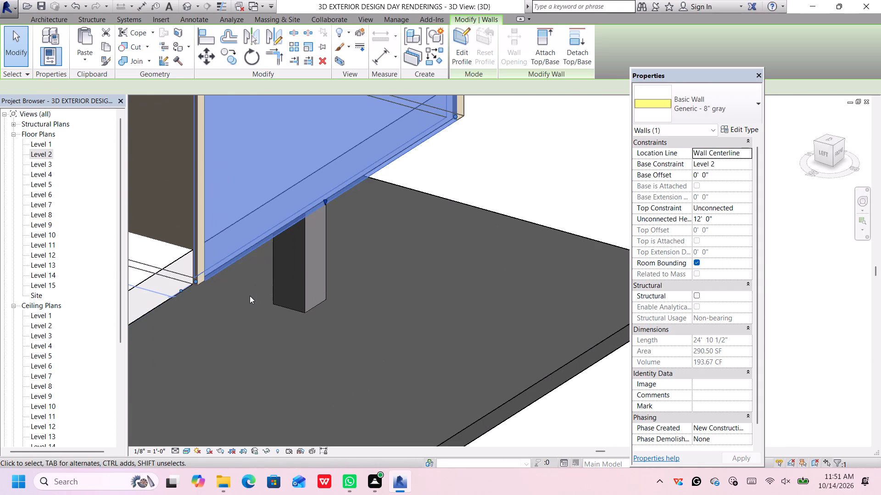
scroll(260, 284, "down", 7)
left_click(415, 204)
Examine the Level 2 walls, corner rooms and stub walls around the building from the front and southwest corner.
scroll(415, 205, "down", 7)
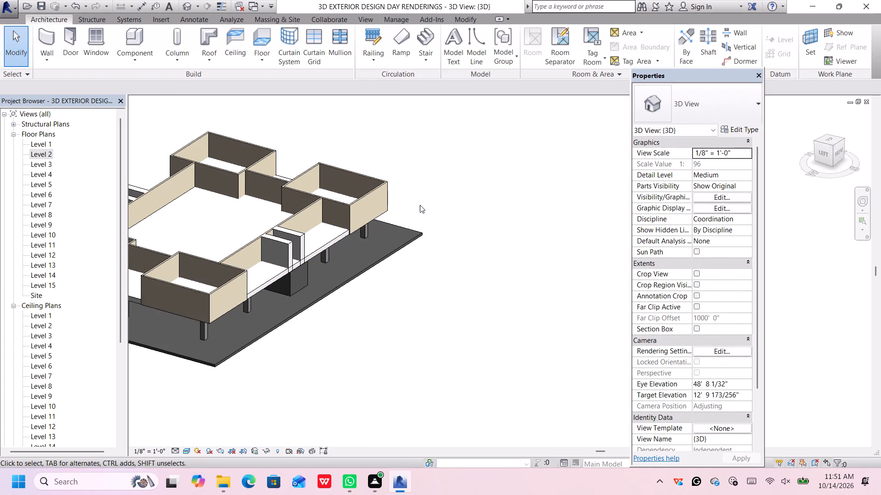
middle_click_drag(440, 206, 337, 147)
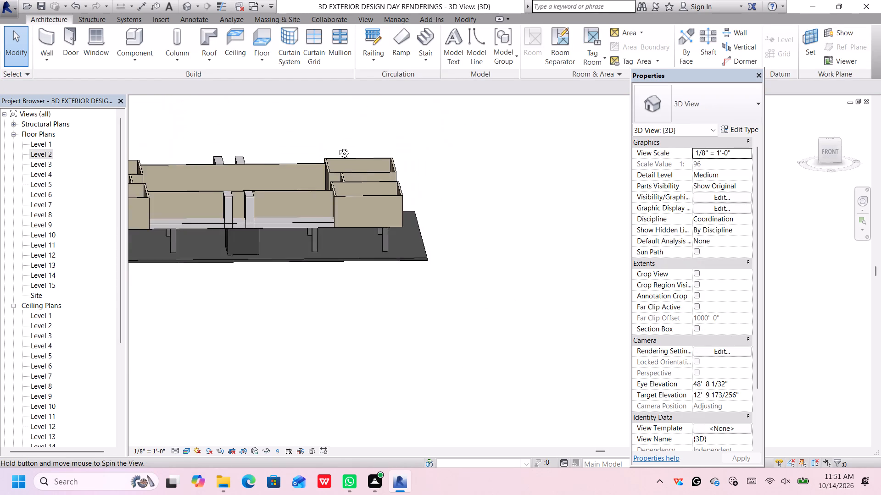
middle_click_drag(337, 147, 339, 152)
scroll(360, 148, "down", 5)
middle_click_drag(418, 163, 433, 210)
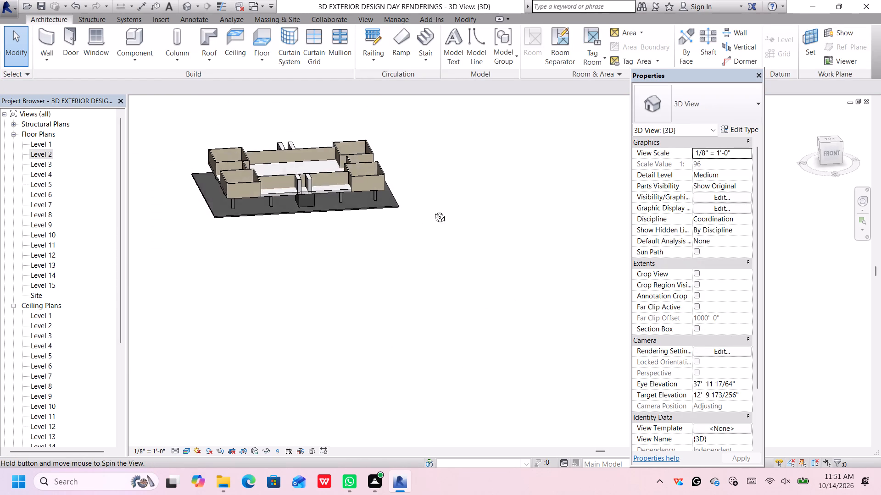
middle_click_drag(433, 210, 413, 162)
scroll(415, 162, "up", 4)
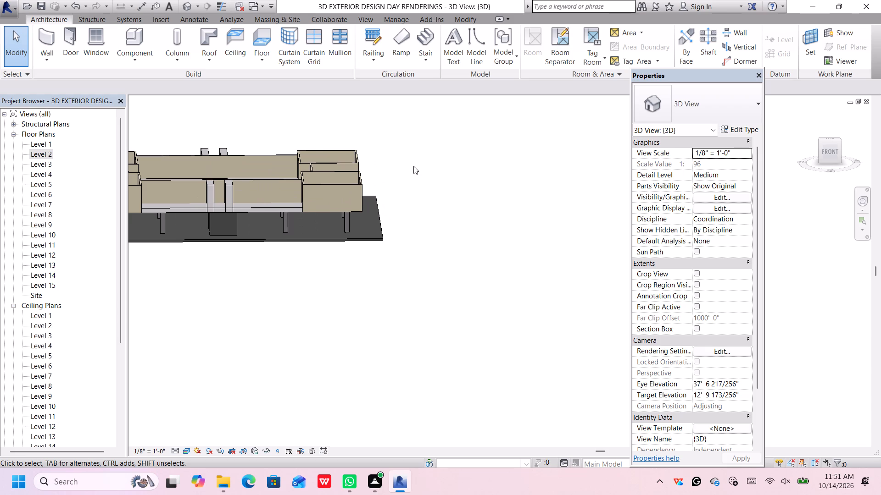
scroll(413, 166, "up", 1)
scroll(360, 174, "up", 2)
middle_click_drag(390, 166, 390, 166, "shift")
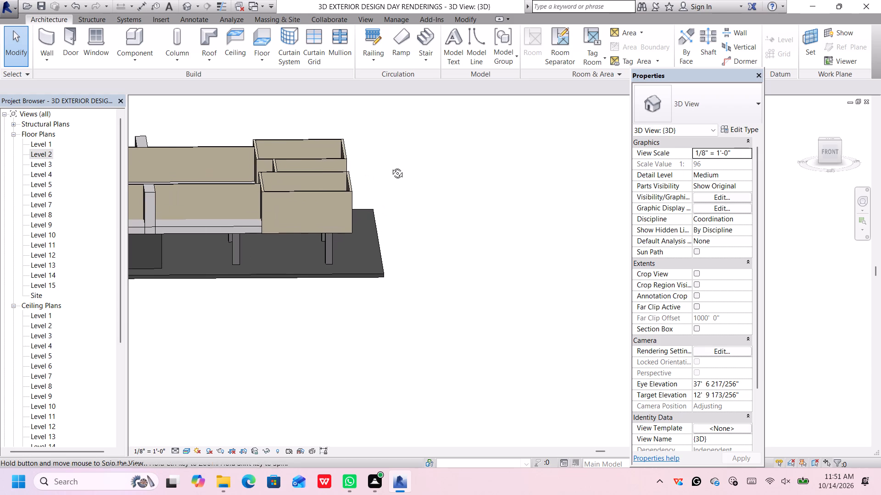
middle_click_drag(390, 166, 398, 203, "shift")
middle_click_drag(394, 204, 588, 336)
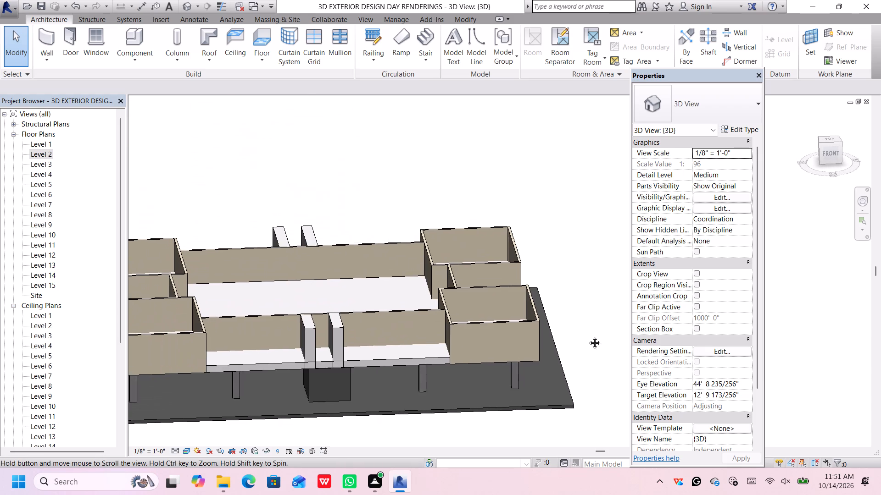
middle_click_drag(588, 336, 614, 328)
middle_click_drag(511, 371, 513, 276, "shift")
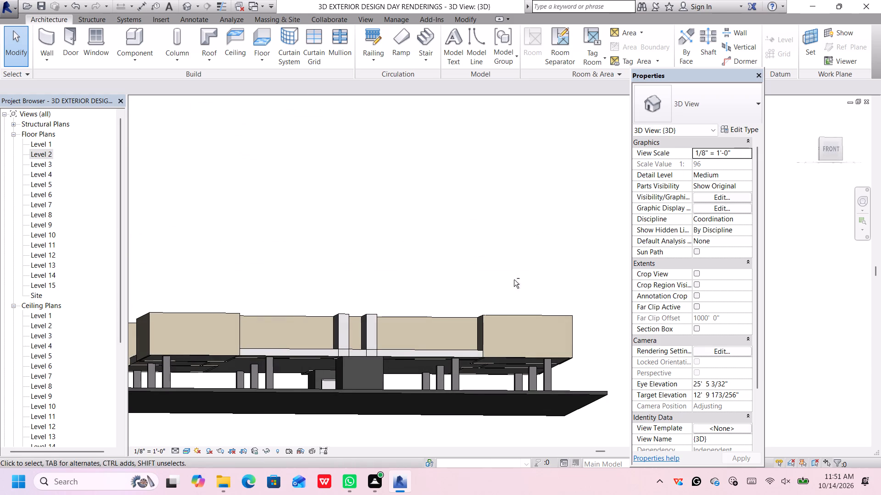
scroll(463, 336, "down", 2)
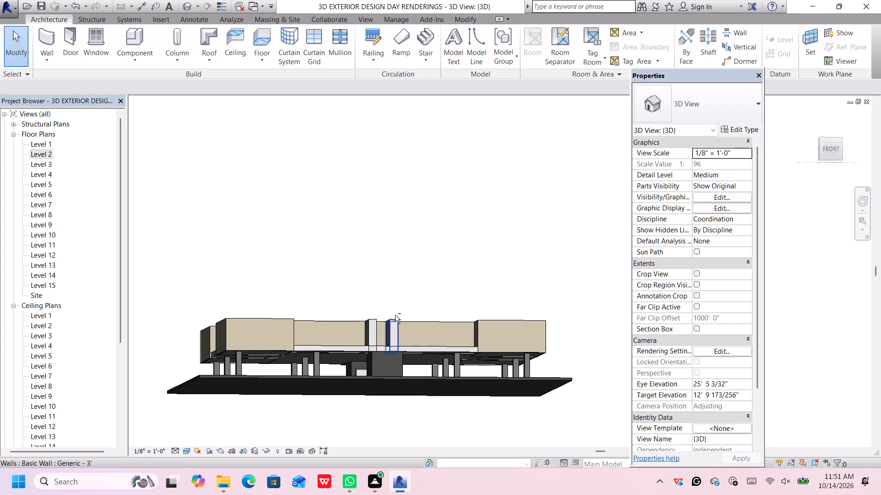
middle_click_drag(394, 318, 459, 411, "shift")
middle_click_drag(503, 429, 503, 428)
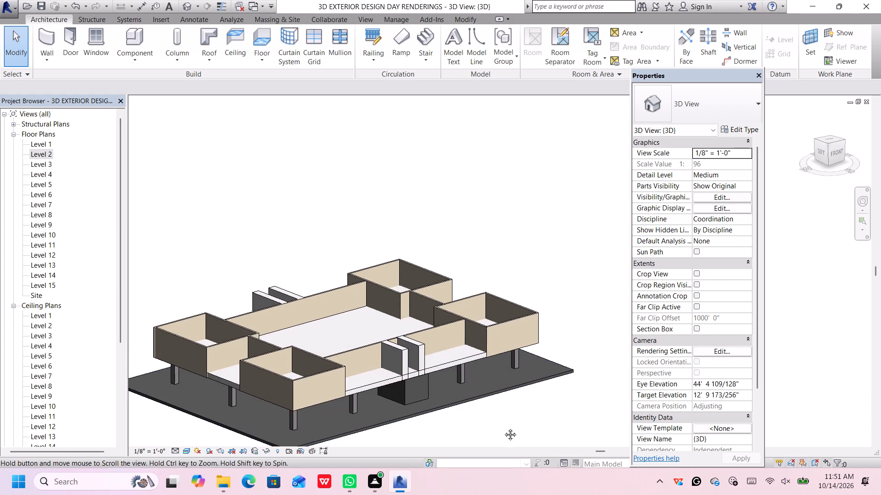
middle_click_drag(503, 428, 485, 361)
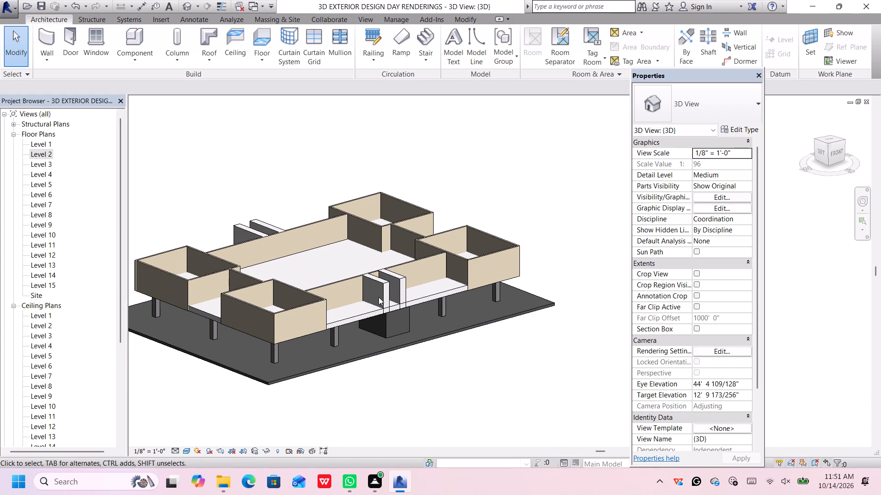
Set the length of the western 3' thick stub wall on the building's front side to 20'.
left_click(383, 297)
scroll(388, 310, "up", 6)
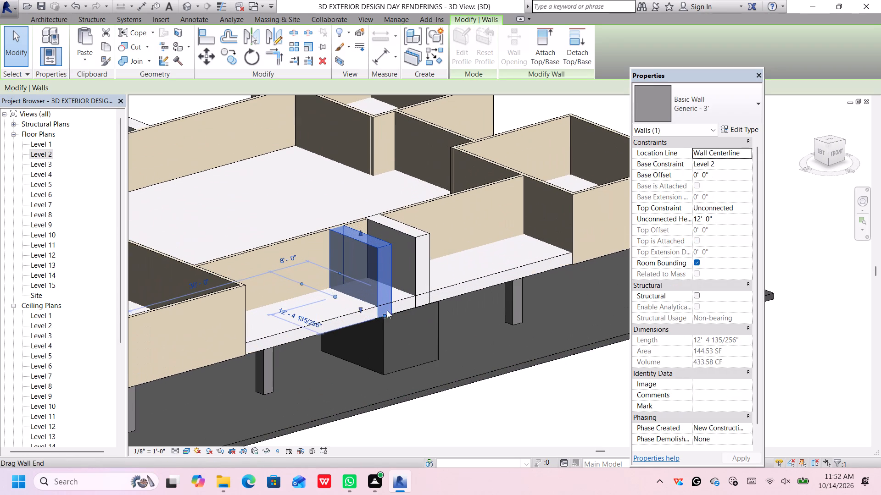
left_click(298, 320)
key("2")
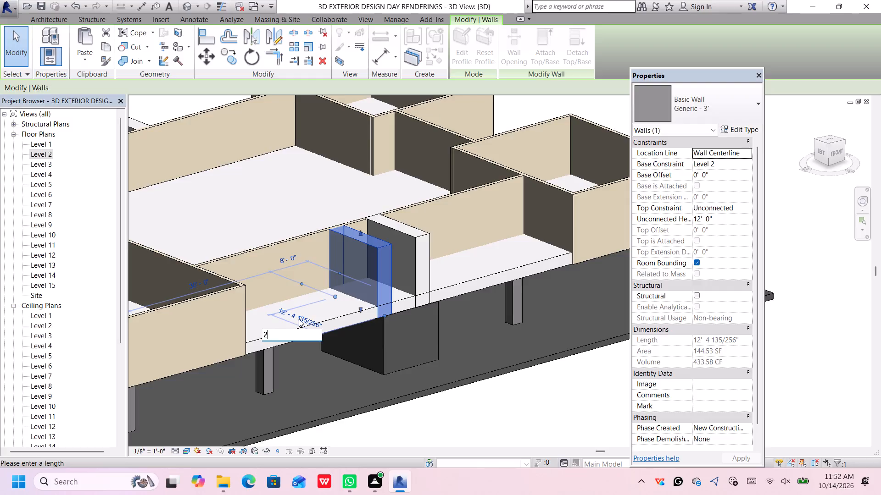
type("0'")
key("Return")
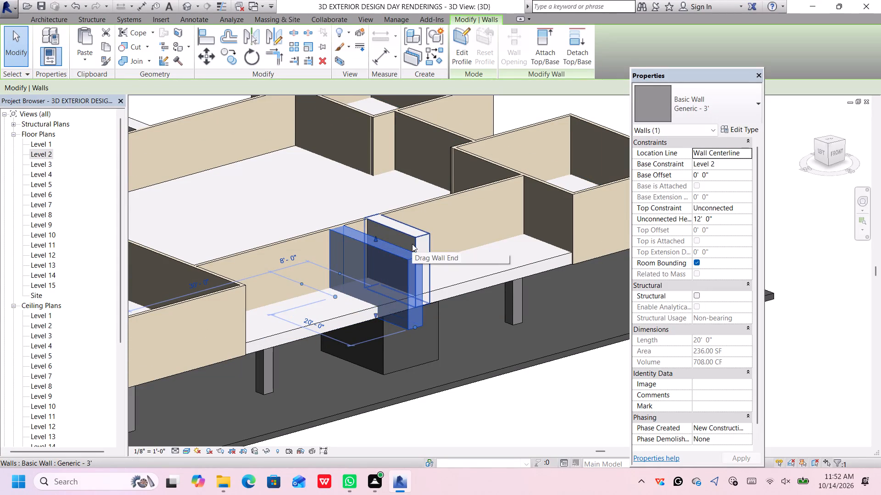
Set the length of the eastern 3' thick stub wall on the front side to 20'.
left_click(412, 242)
scroll(386, 313, "up", 1)
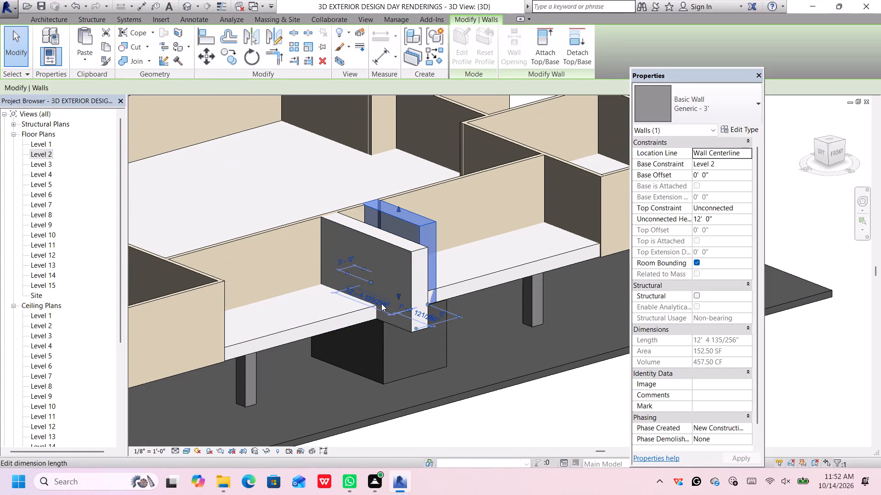
left_click(381, 303)
key("2")
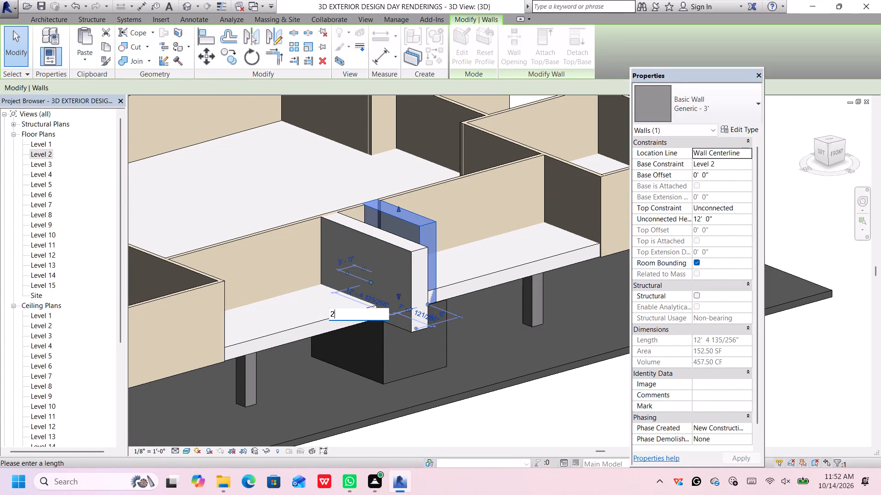
type("0'")
key("Return")
scroll(494, 350, "down", 2)
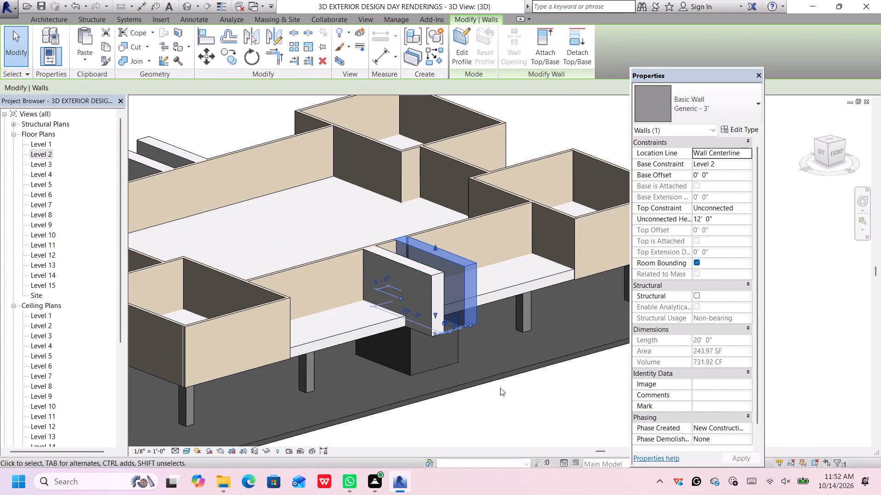
left_click(505, 412)
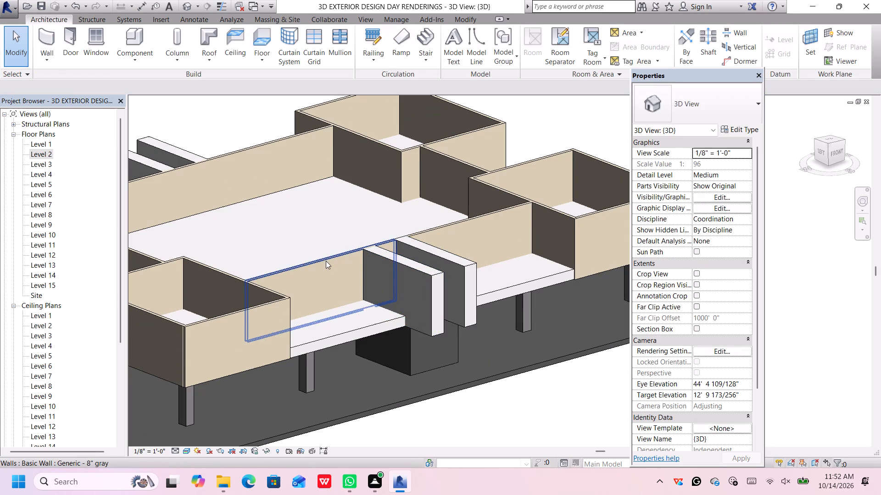
Set the recessed front wall west of the stub walls 10' back from the southwest corner room's front wall.
left_click(326, 261)
key("Down")
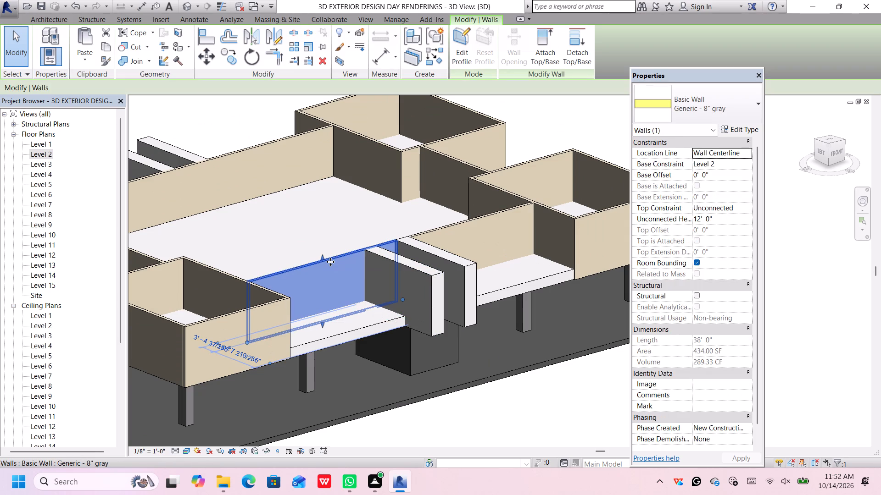
left_click(245, 355)
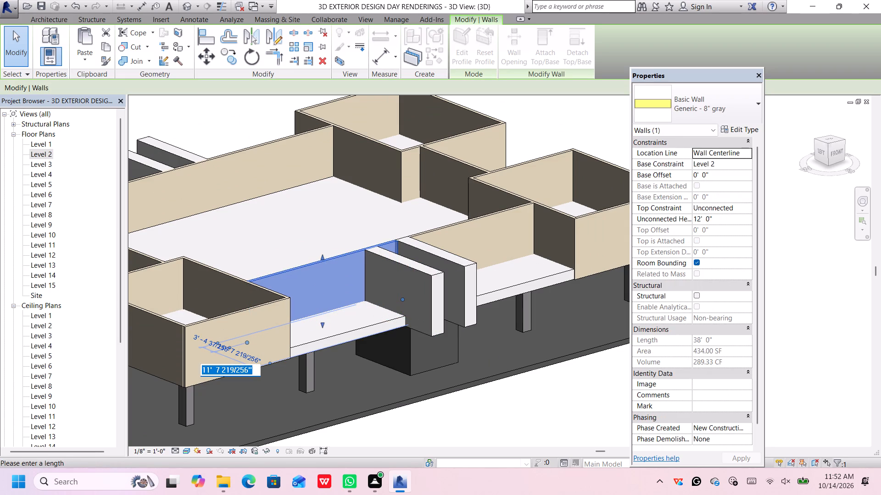
key("1")
key("0")
key("apostrophe")
key("Return")
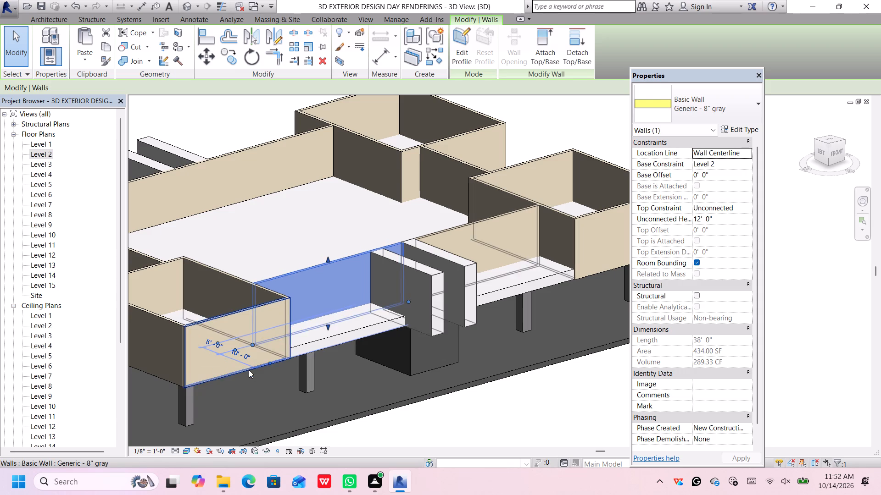
Examine the stub walls and recessed front walls against the slab from above, the side and the southwest corner.
scroll(474, 388, "down", 1)
scroll(503, 413, "up", 2)
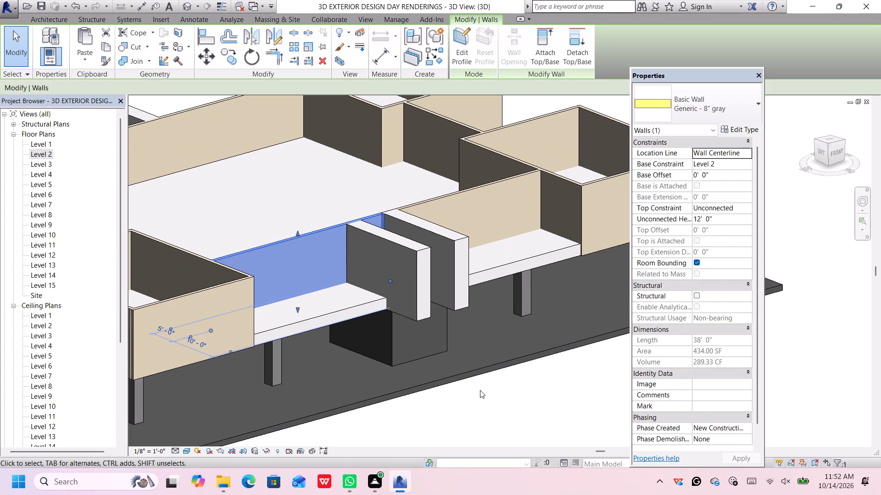
scroll(458, 395, "down", 4)
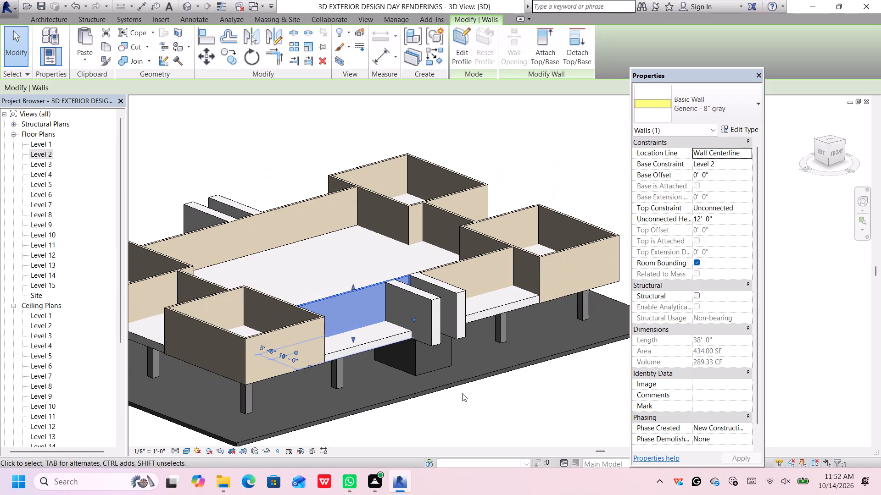
middle_click_drag(462, 393, 512, 419)
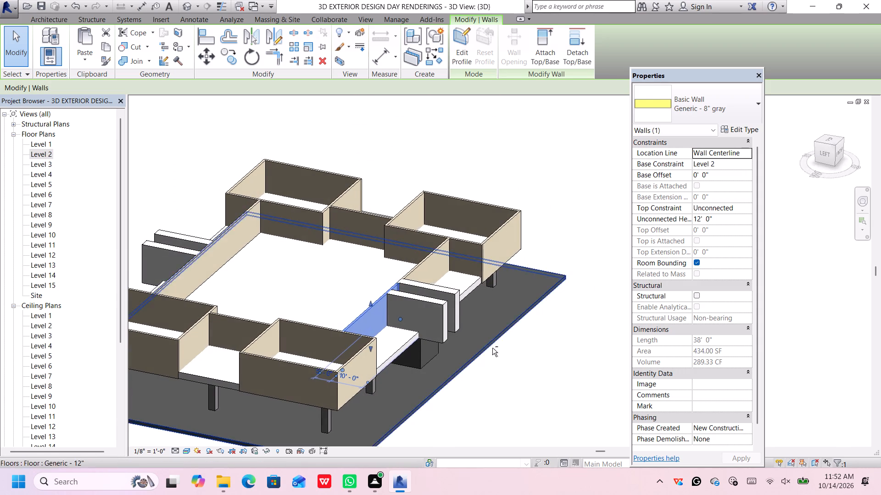
middle_click_drag(492, 348, 503, 415, "shift")
middle_click_drag(483, 343, 494, 359, "shift")
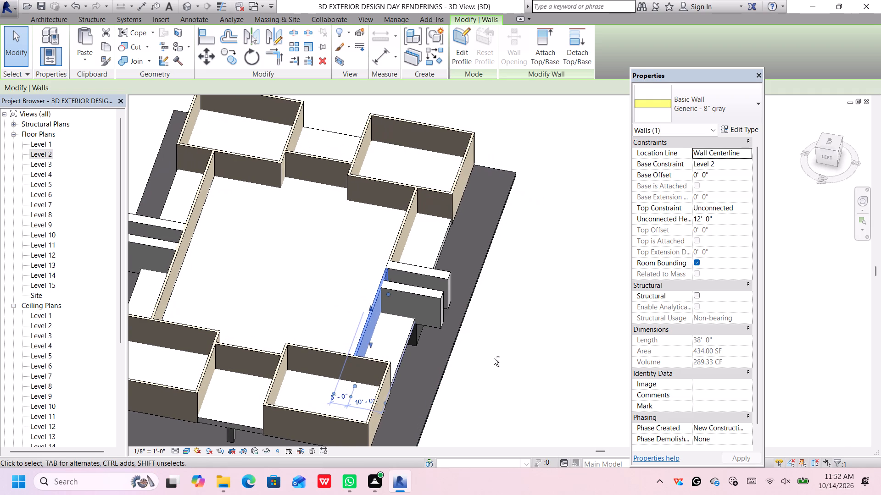
scroll(495, 345, "down", 5)
middle_click_drag(497, 350, 516, 400)
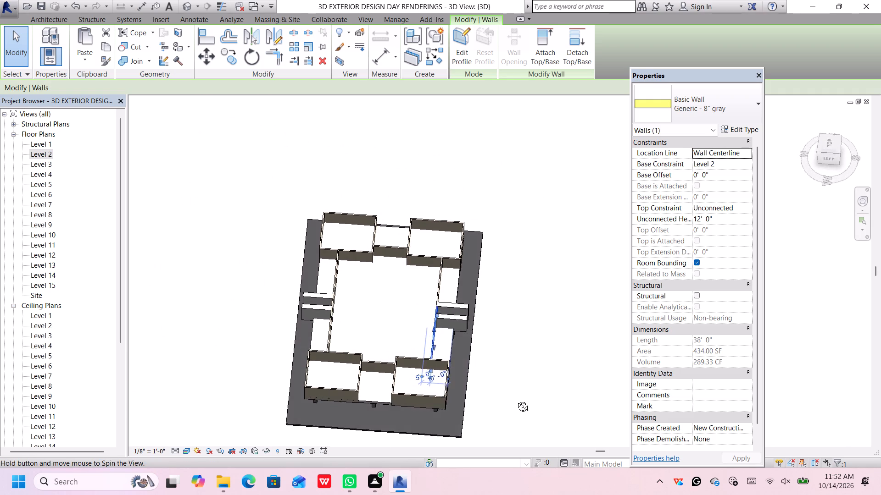
middle_click_drag(516, 400, 517, 423)
middle_click_drag(490, 317, 501, 370, "shift")
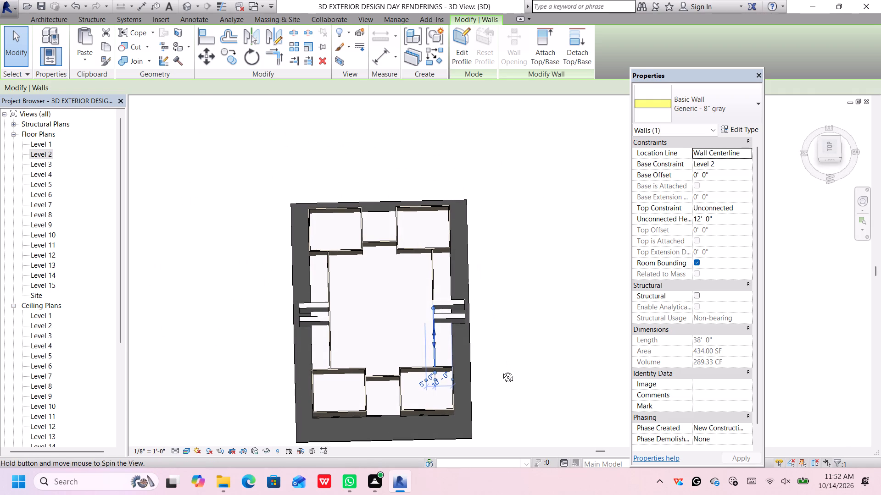
middle_click_drag(501, 370, 494, 360, "shift")
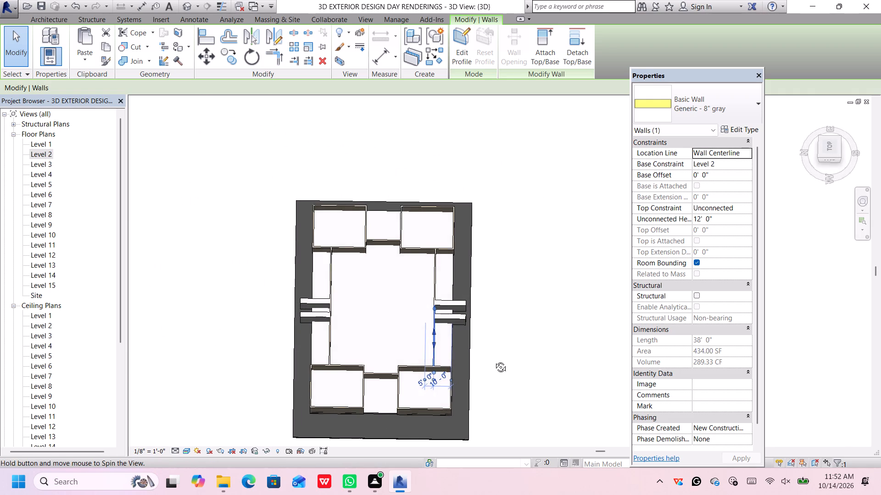
middle_click_drag(494, 360, 485, 229, "shift")
middle_click_drag(507, 412, 497, 238, "shift")
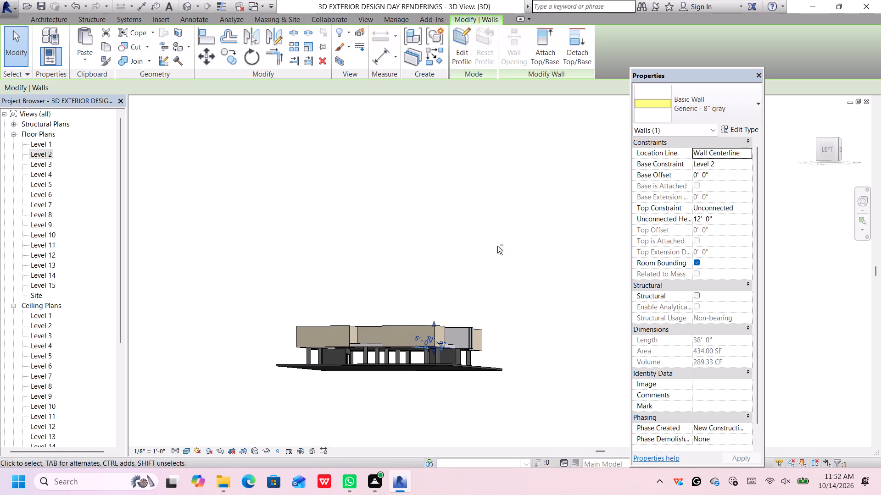
middle_click_drag(482, 356, 415, 404, "shift")
scroll(469, 369, "up", 6)
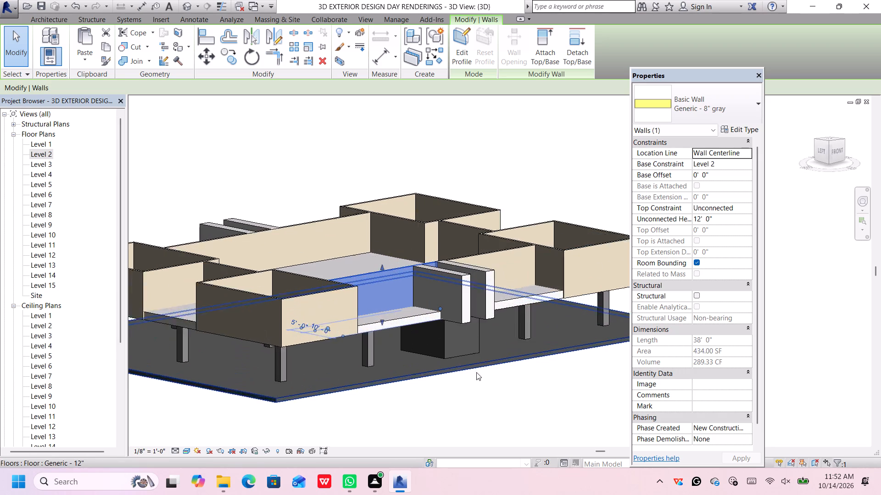
scroll(476, 372, "up", 1)
scroll(441, 342, "up", 4)
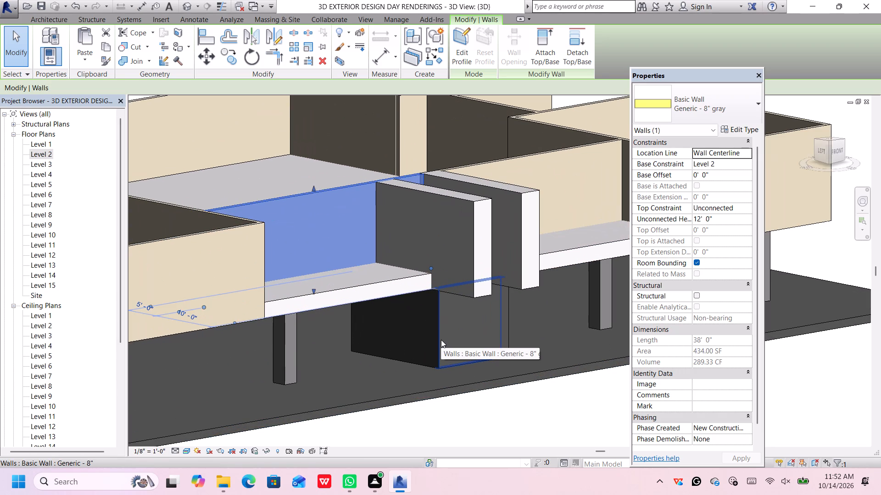
Open the Level 1 floor plan at the front enclosure beneath the stub walls.
left_click(442, 340)
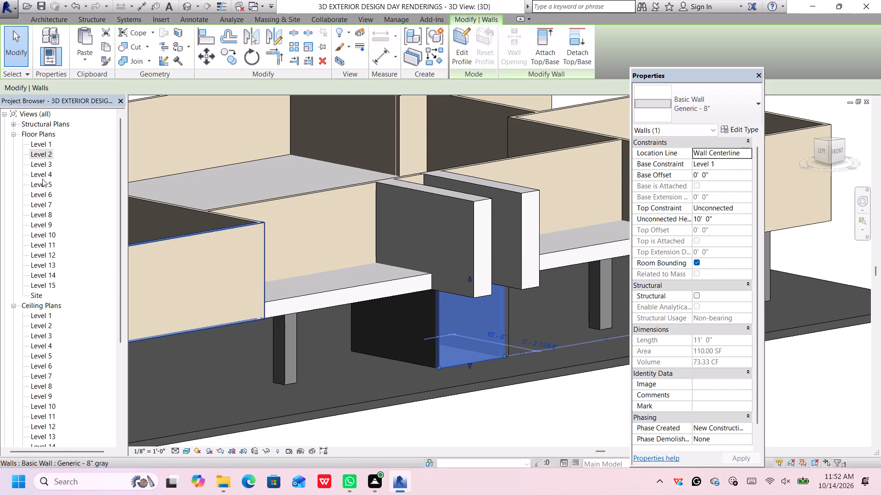
scroll(42, 179, "down", 5)
scroll(14, 190, "up", 3)
scroll(24, 208, "down", 1)
scroll(24, 201, "up", 3)
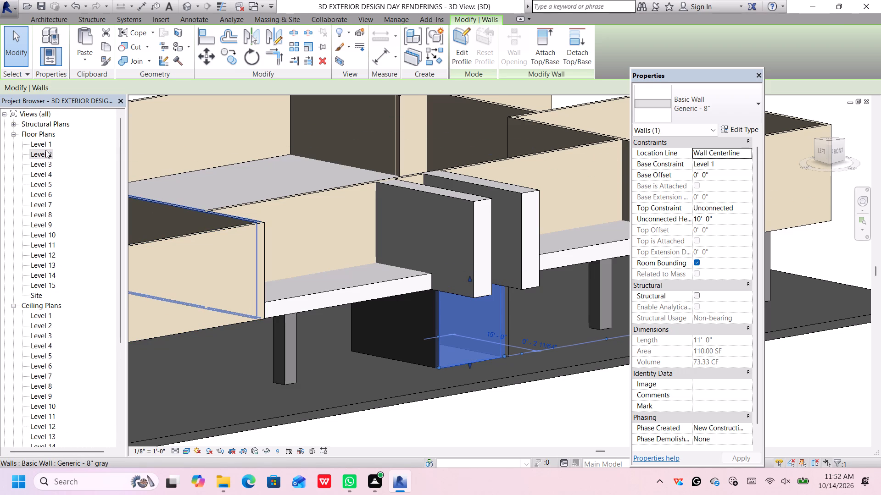
double_click(49, 141)
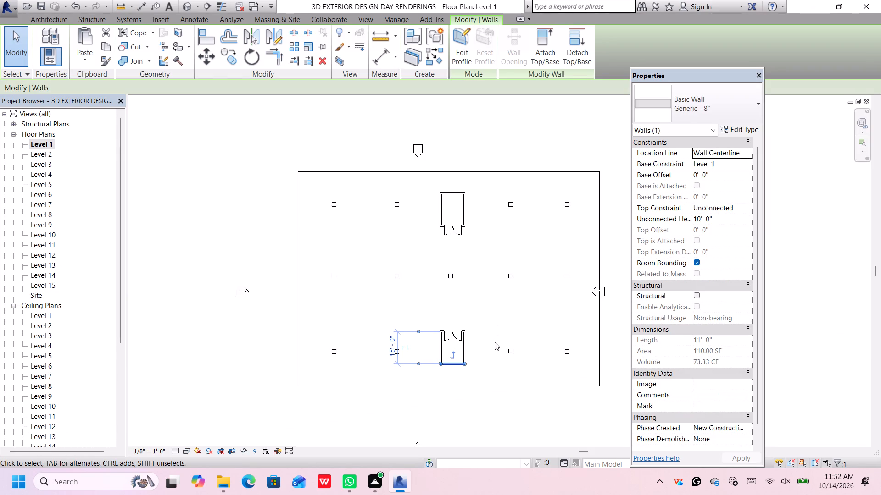
middle_click_drag(492, 341, 480, 323)
scroll(447, 312, "up", 4)
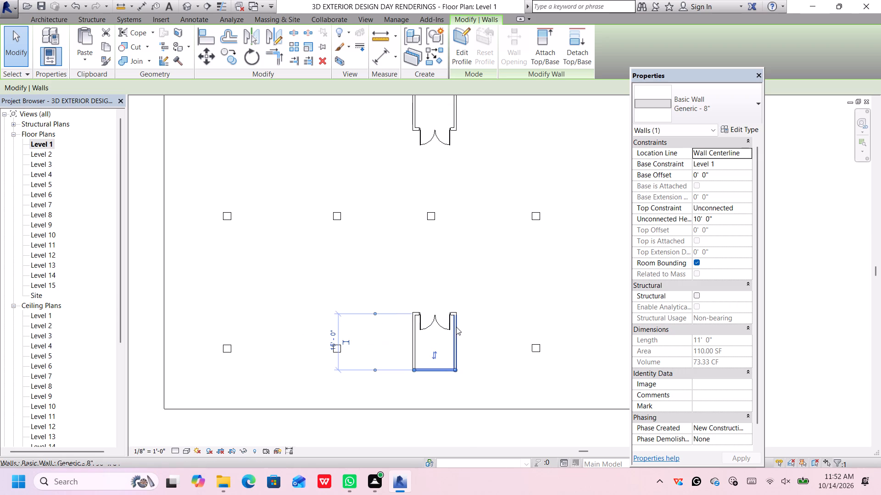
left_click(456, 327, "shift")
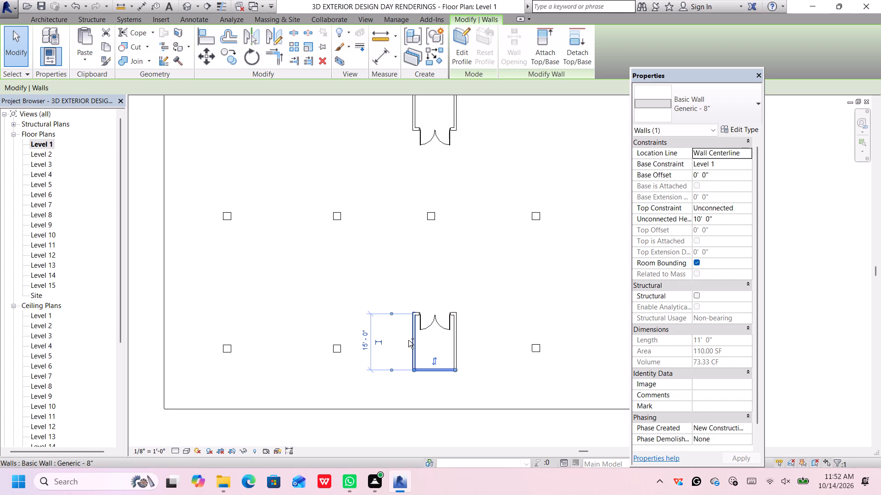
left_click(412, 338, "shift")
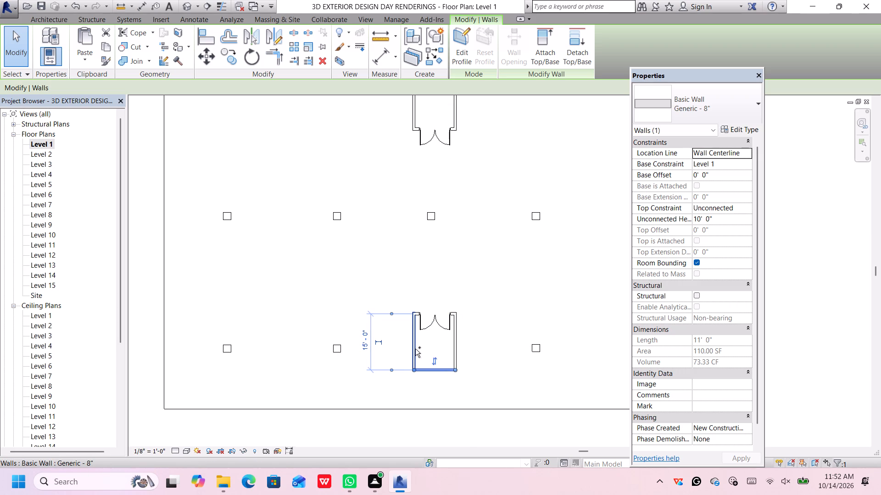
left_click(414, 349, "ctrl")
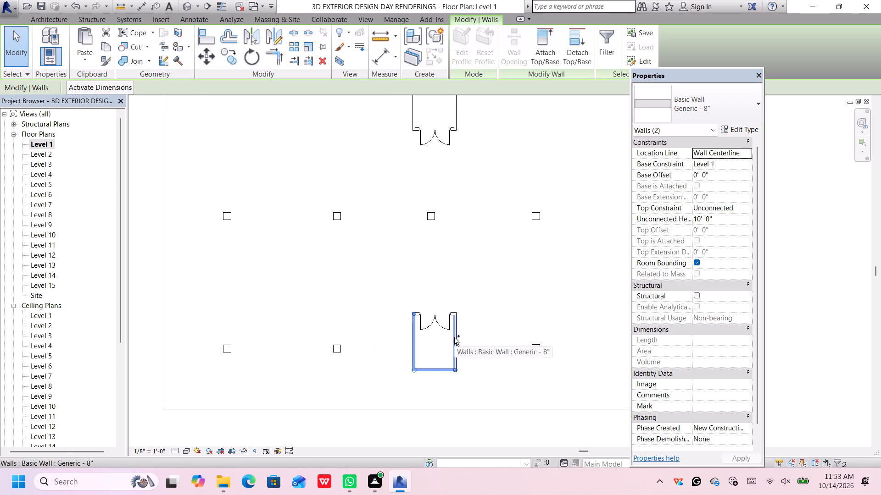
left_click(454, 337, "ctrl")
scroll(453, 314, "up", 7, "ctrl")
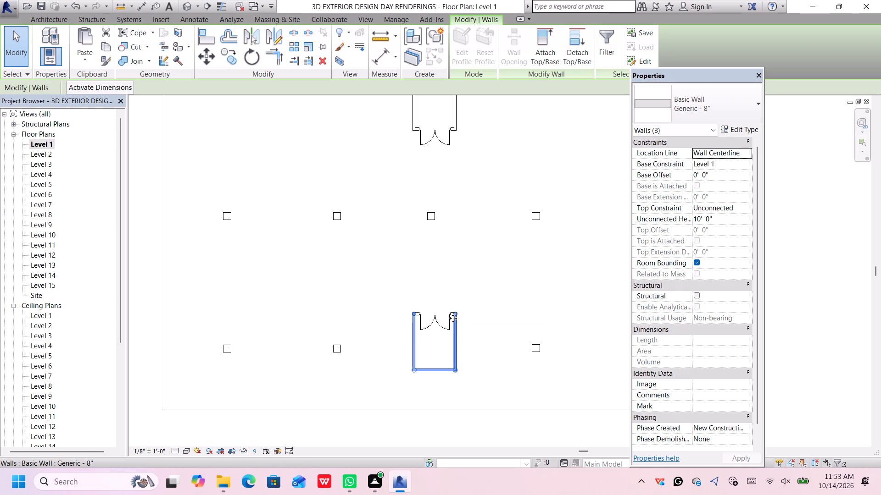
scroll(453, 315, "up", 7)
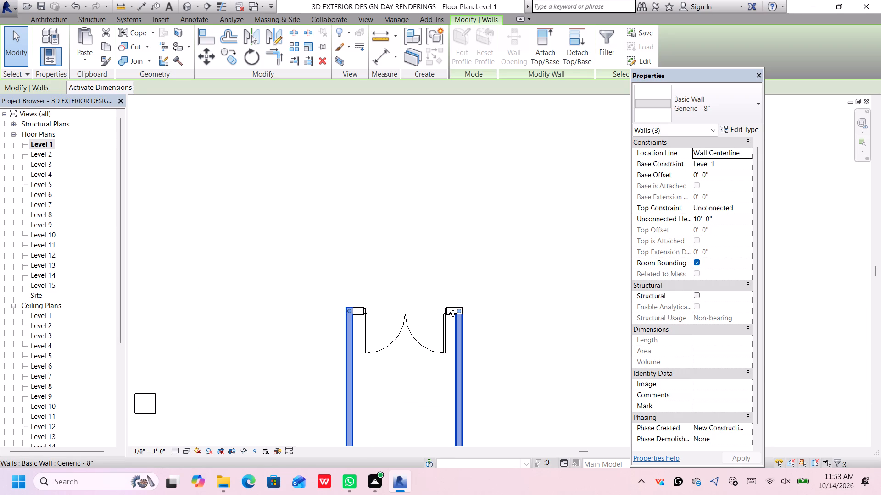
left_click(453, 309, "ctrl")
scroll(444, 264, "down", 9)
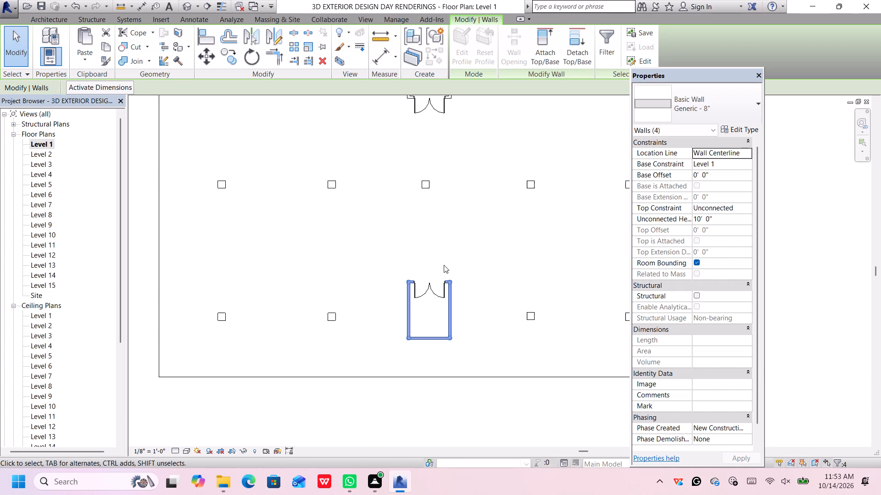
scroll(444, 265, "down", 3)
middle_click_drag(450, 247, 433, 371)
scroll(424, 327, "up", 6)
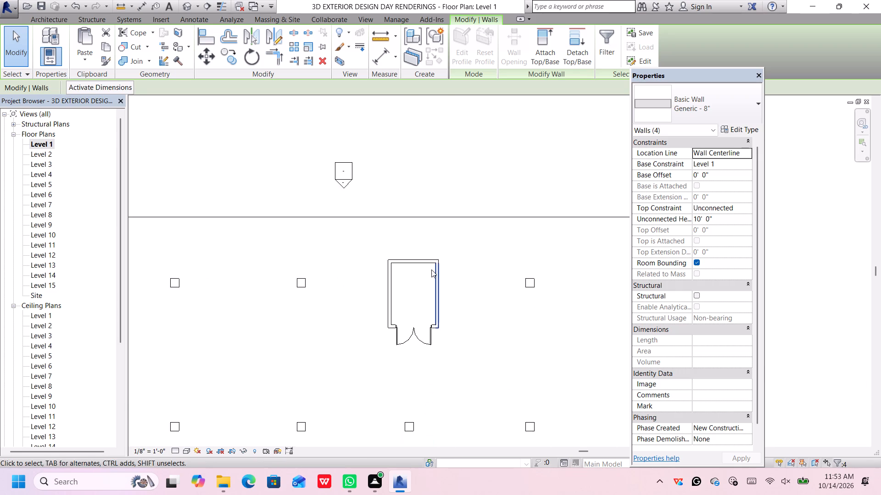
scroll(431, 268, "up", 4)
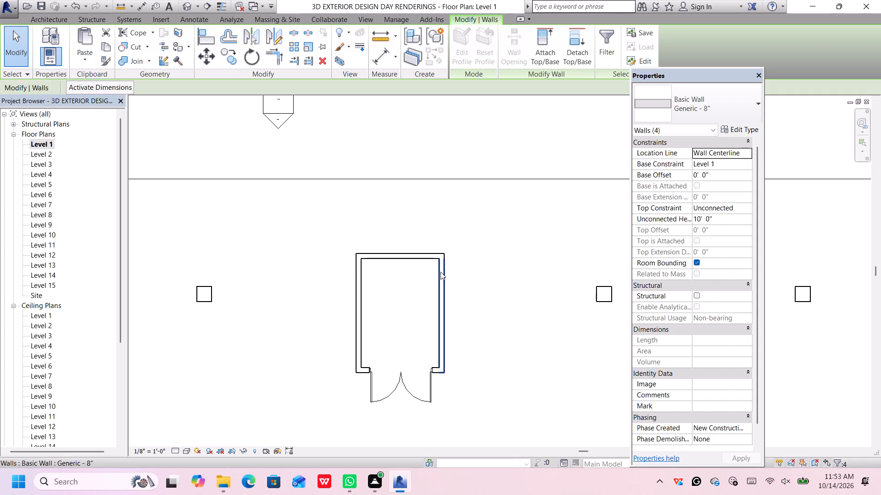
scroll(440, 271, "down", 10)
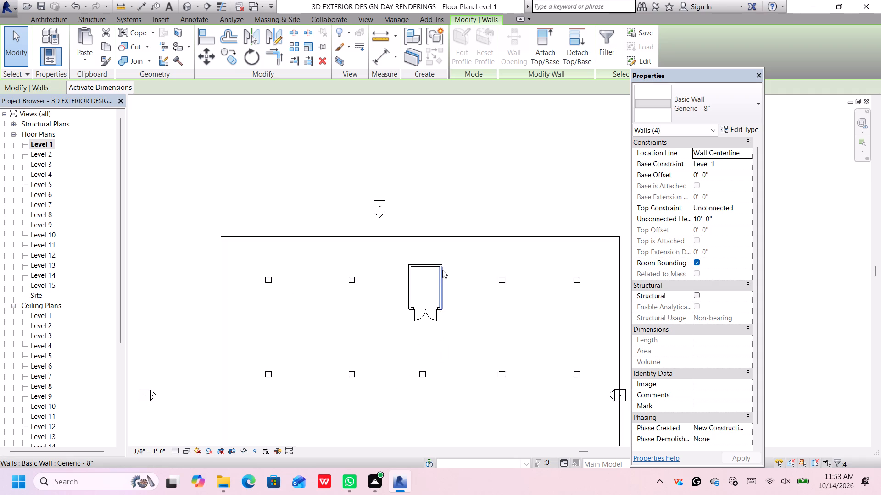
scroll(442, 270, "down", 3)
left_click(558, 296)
Duplicate the wall type of the Level 1 front enclosure's south wall as Generic - 8" white.
scroll(437, 363, "up", 2)
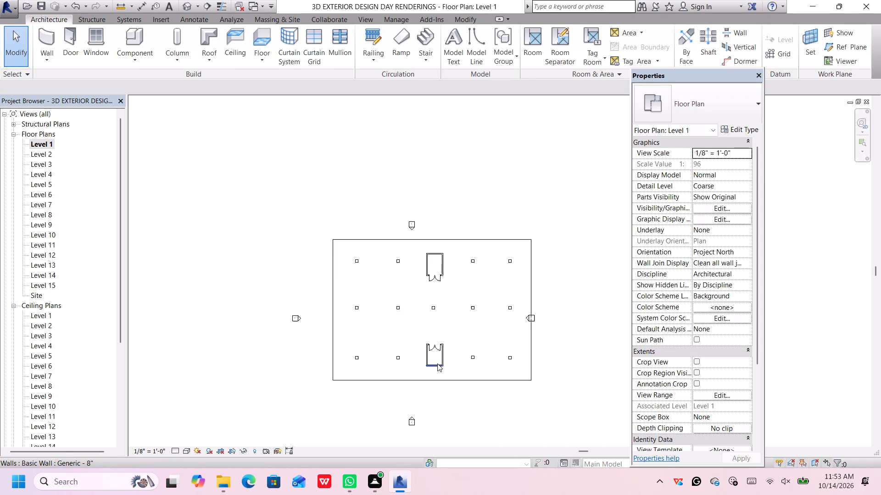
scroll(437, 363, "up", 5)
left_click(438, 366)
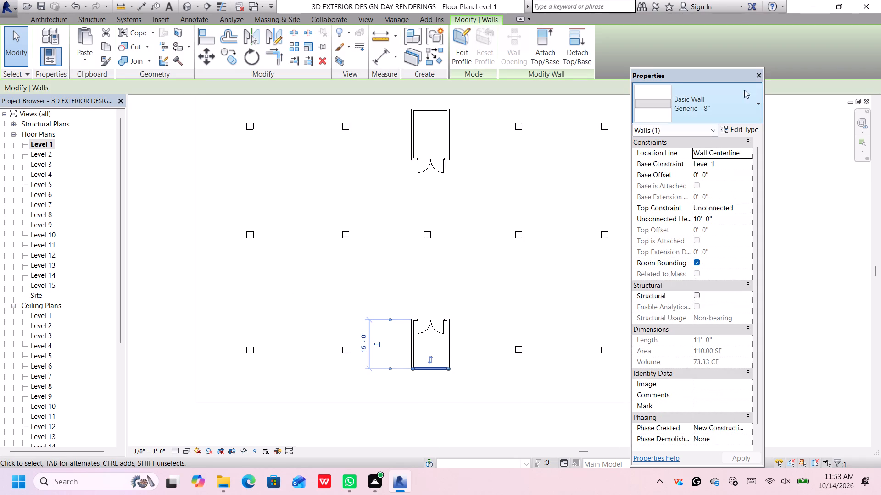
left_click(750, 126)
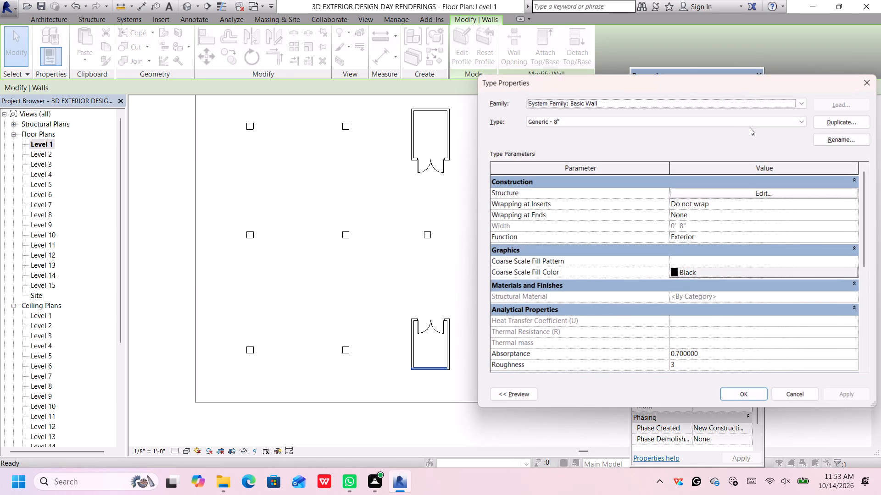
left_click(846, 124)
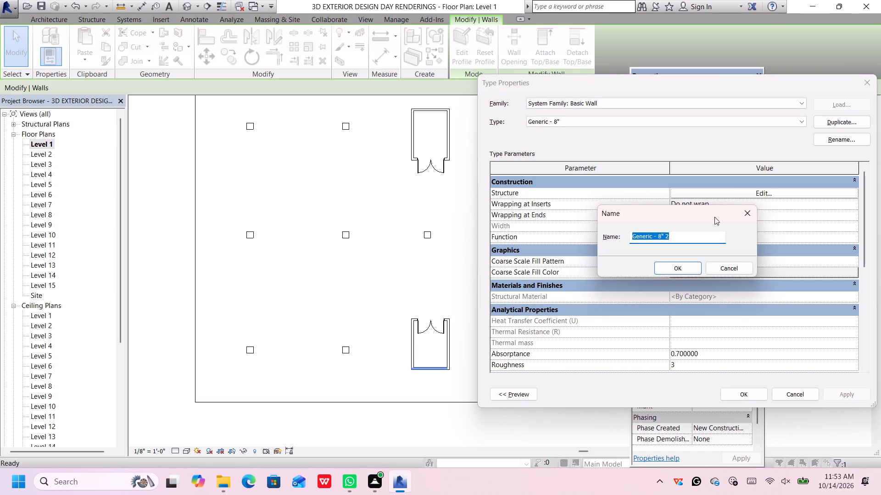
left_click(700, 241)
key("BackSpace")
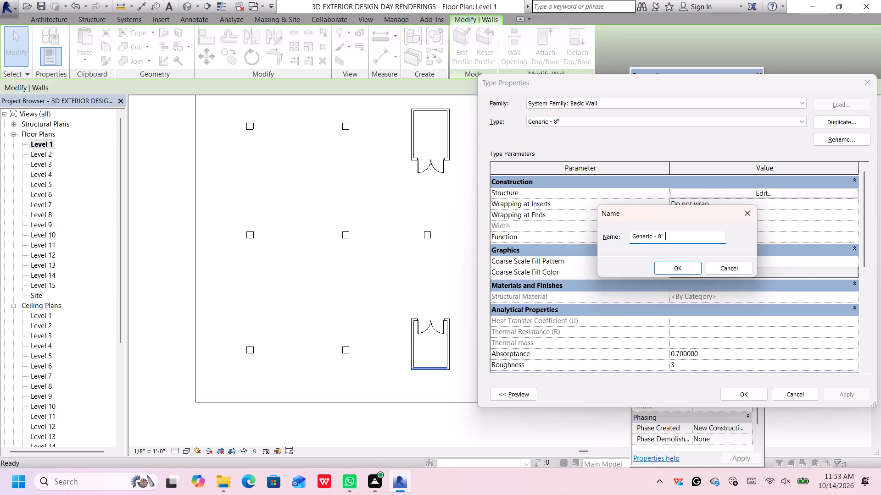
type("wh")
type("ite")
left_click(689, 264)
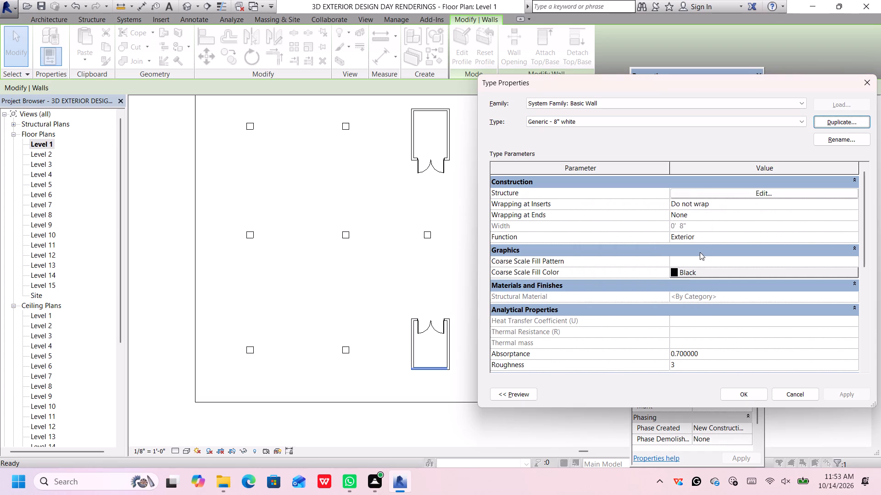
Assign the Metal - Painted - Grey material to the structure layer of the Generic - 8" white wall type.
left_click(731, 194)
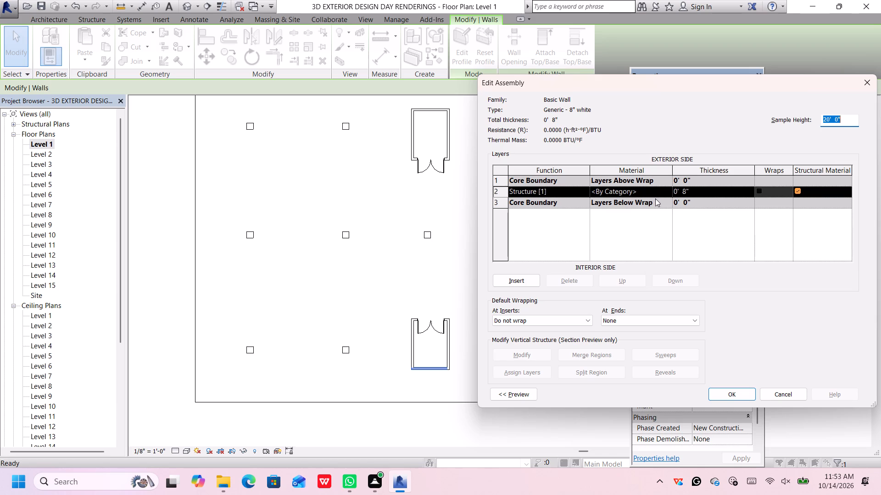
left_click(667, 192)
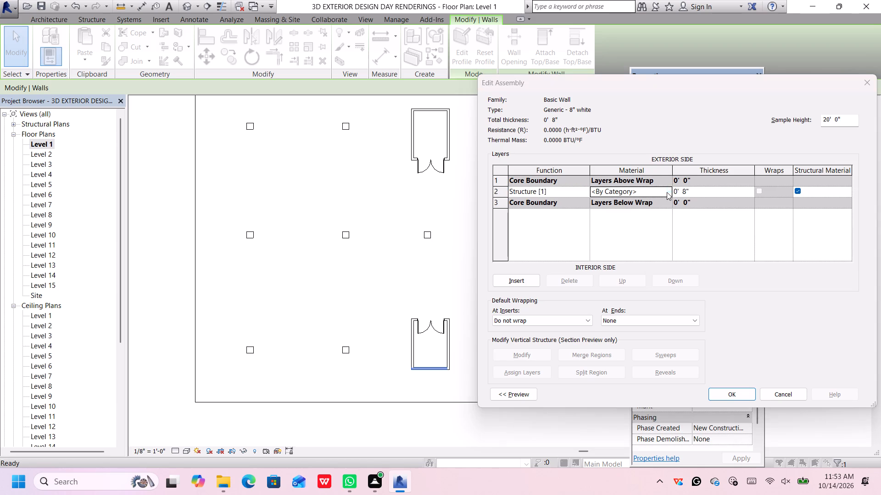
scroll(143, 317, "up", 1)
scroll(144, 319, "down", 1)
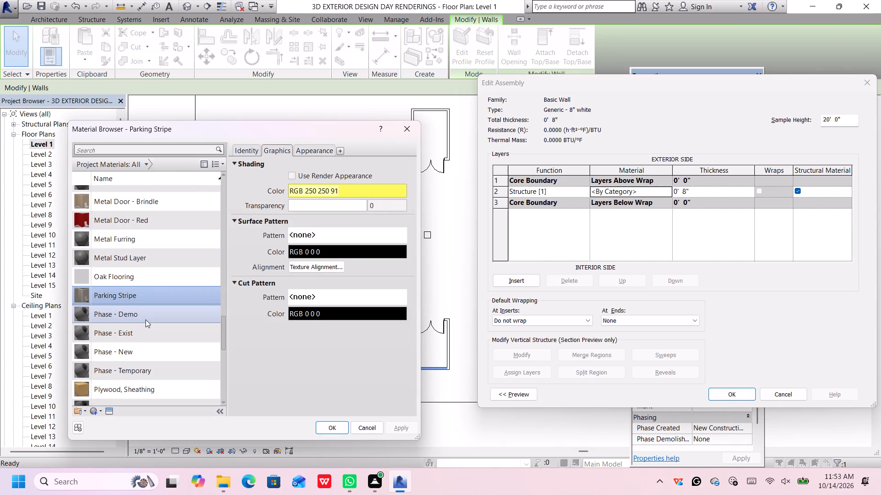
scroll(154, 274, "up", 3)
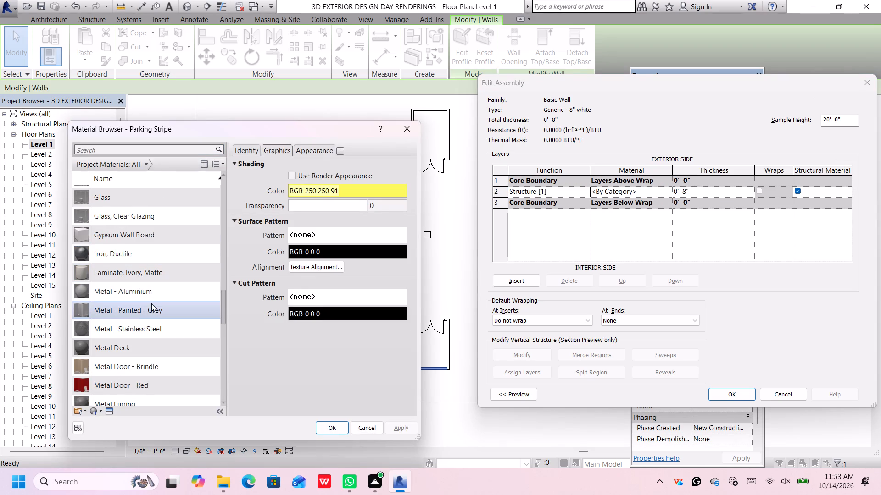
left_click(153, 308)
left_click(305, 152)
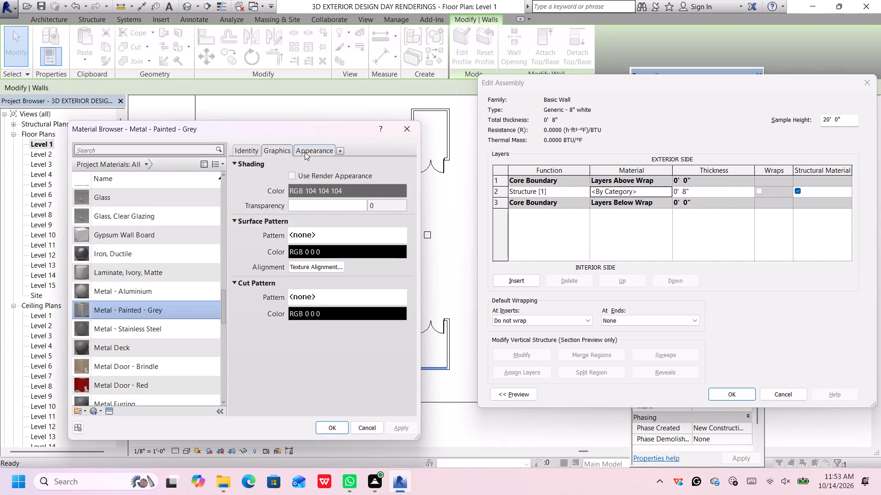
left_click(326, 426)
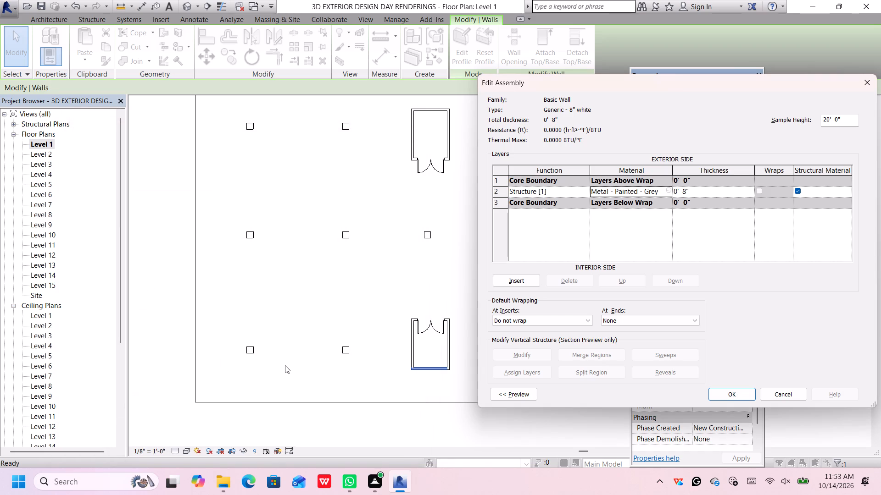
left_click(728, 393)
left_click(728, 393)
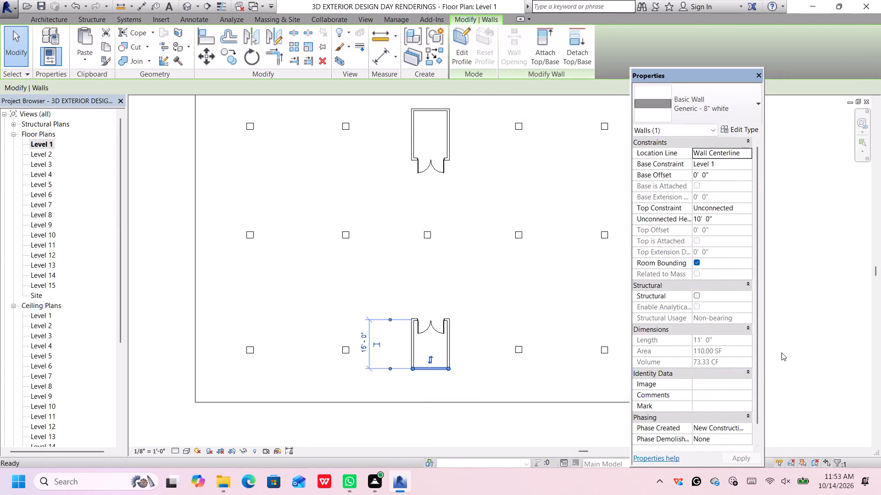
left_click(797, 342)
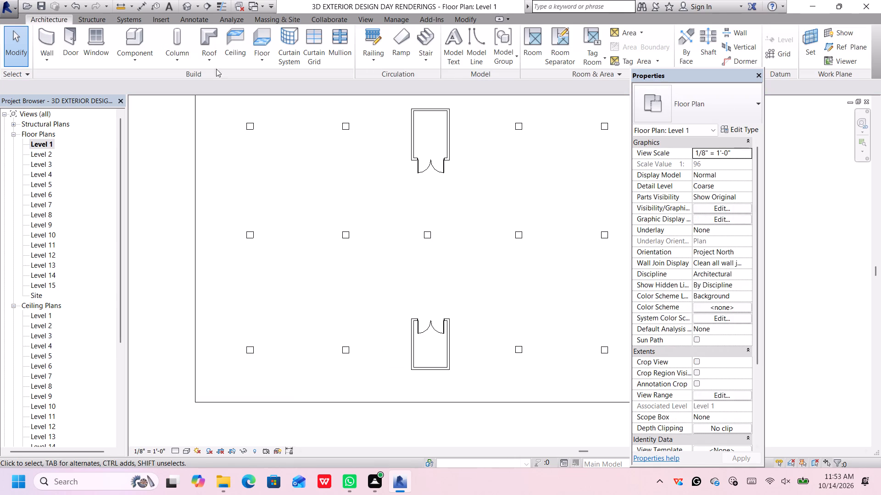
Change the east side wall of the Level 1 front enclosure to the Generic - 8" white type.
left_click(184, 10)
left_click(435, 215)
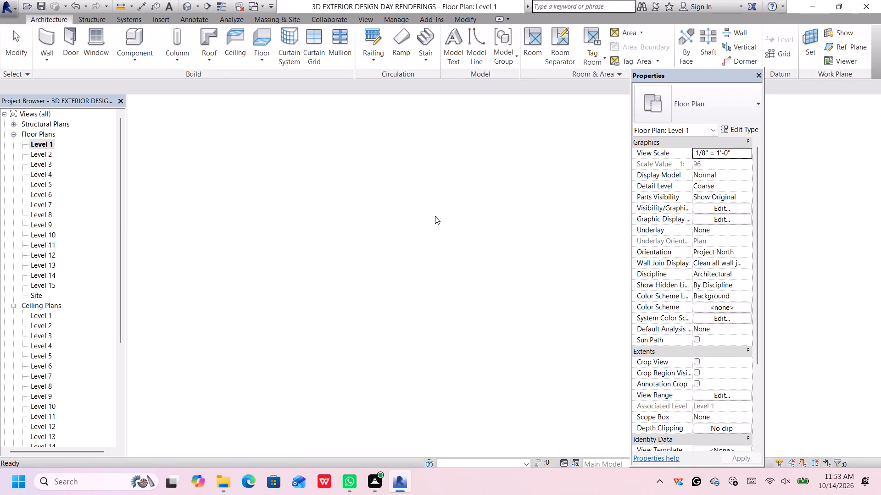
scroll(442, 332, "down", 2)
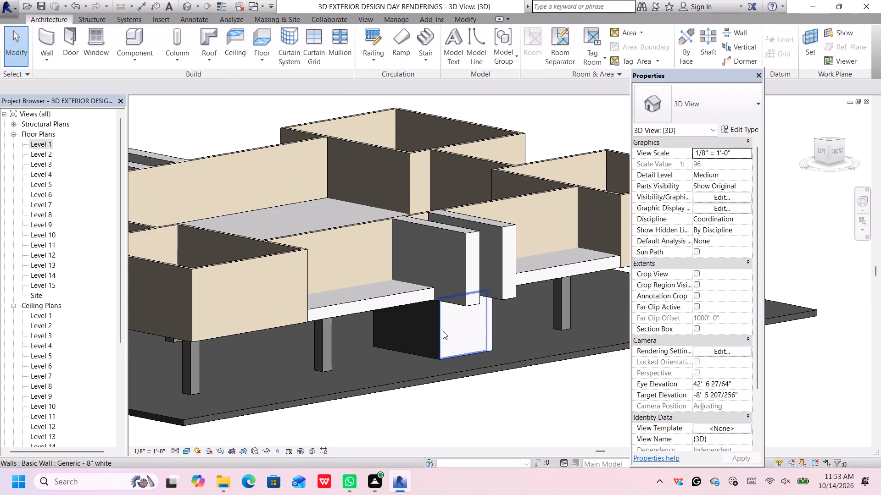
double_click(50, 144)
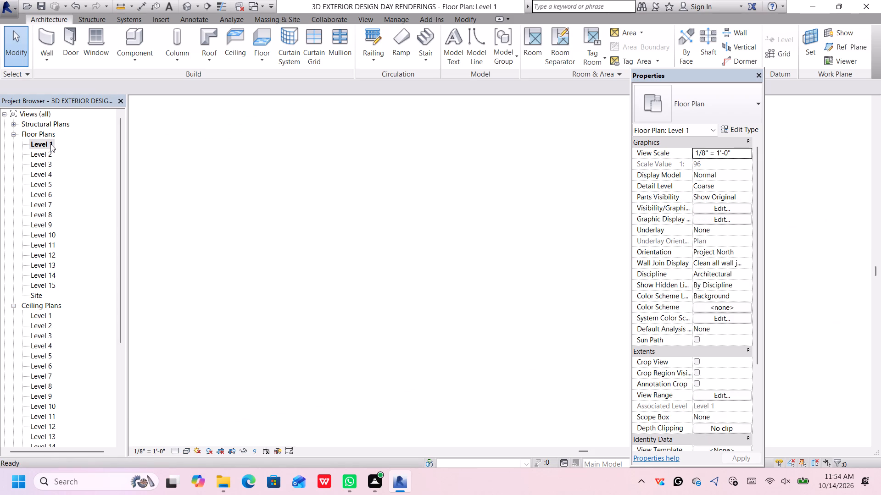
middle_click_drag(480, 317, 467, 299)
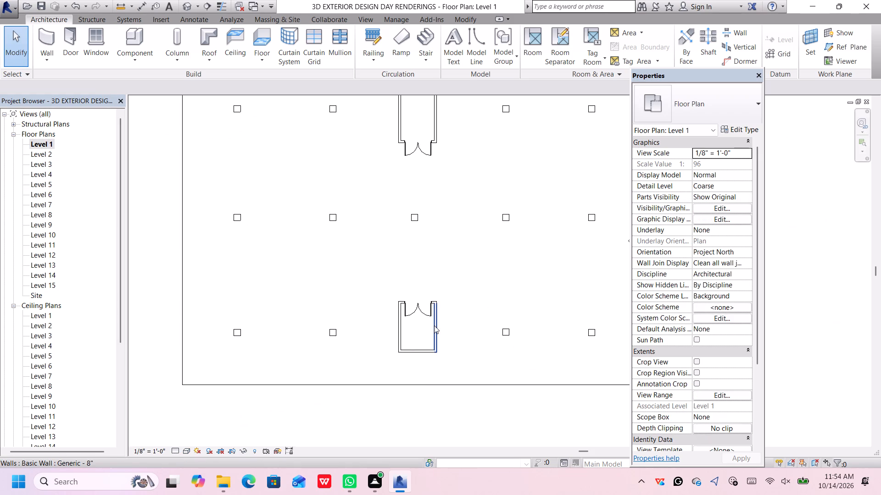
left_click(435, 325)
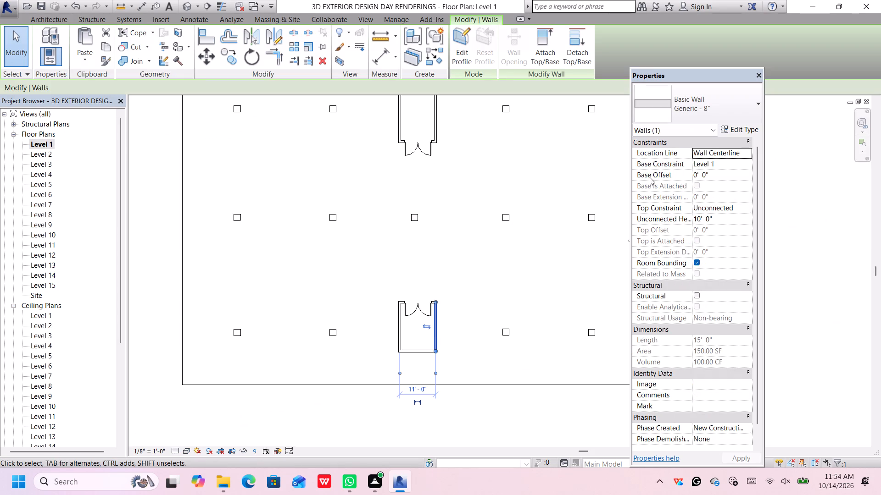
left_click(740, 110)
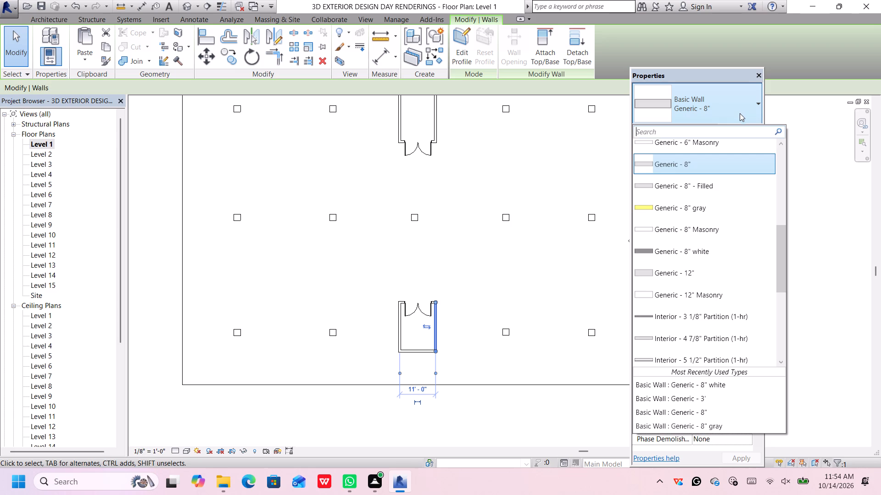
scroll(731, 138, "down", 1)
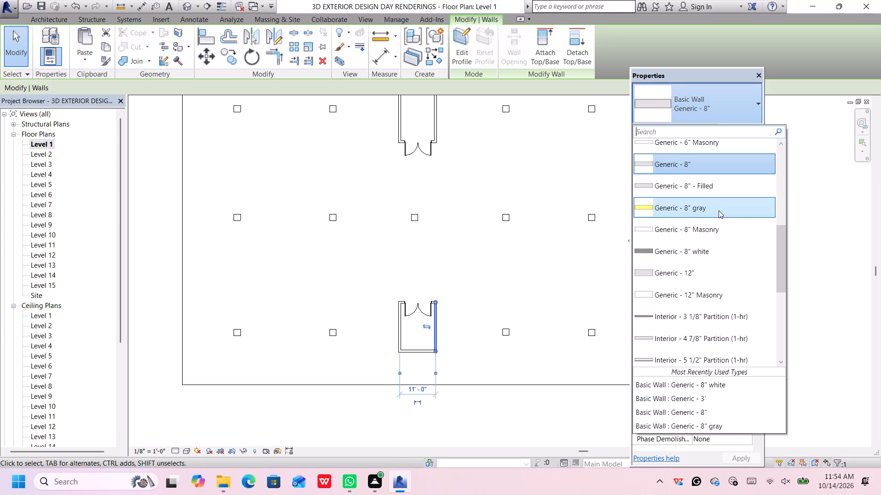
left_click(713, 243)
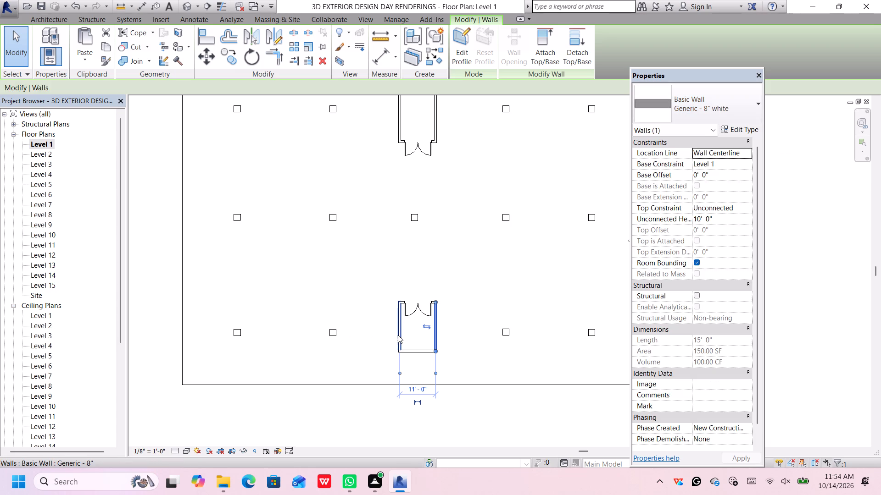
Change the west side wall and the north door wall of the Level 1 front enclosure to Generic - 8" white.
left_click(399, 335)
left_click(671, 110)
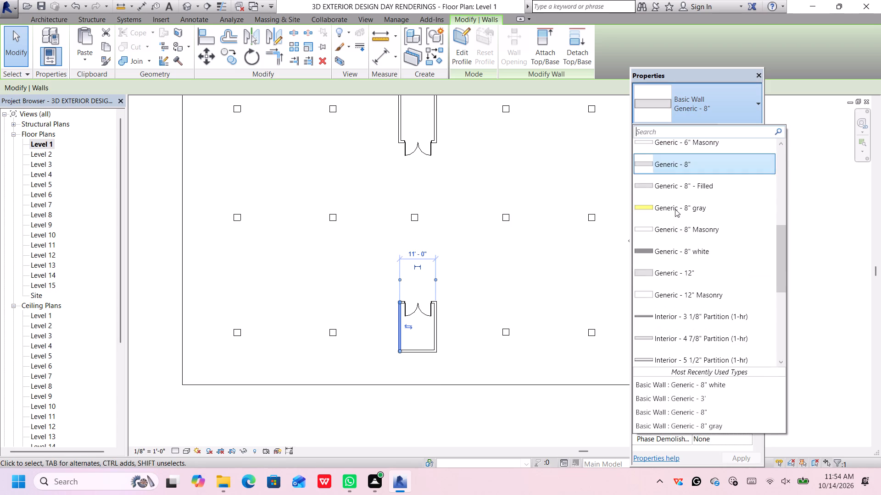
left_click(686, 251)
scroll(442, 295, "up", 3)
scroll(440, 299, "down", 1)
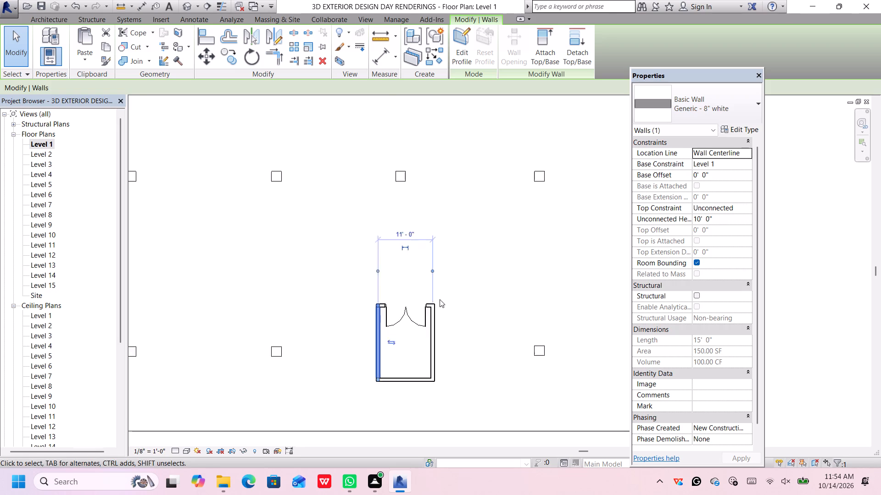
scroll(439, 299, "up", 10)
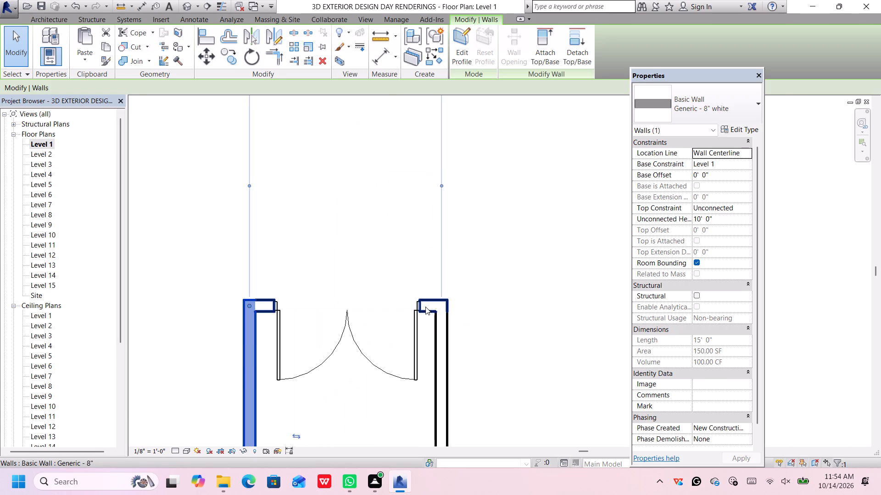
left_click(426, 307)
left_click(709, 92)
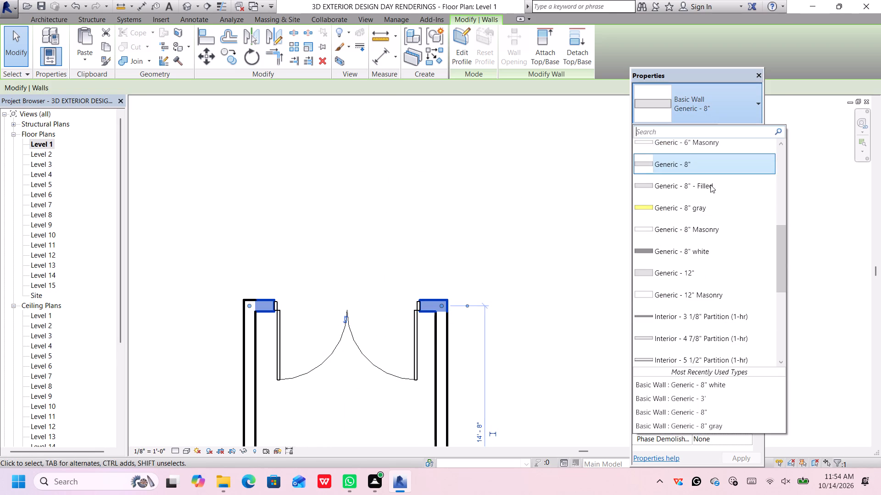
left_click(704, 249)
Change the north wall and the east side wall of the Level 1 rear enclosure to the Generic - 8" white type.
scroll(538, 199, "down", 7)
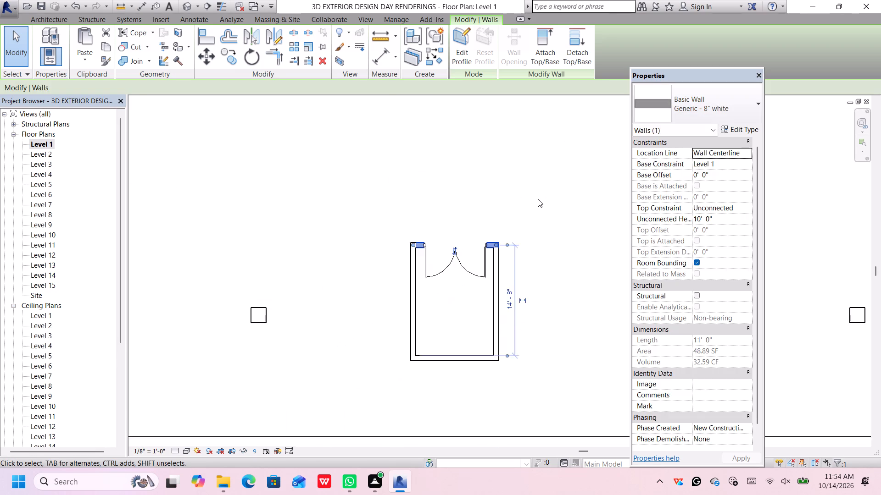
middle_click_drag(536, 188, 511, 302)
scroll(511, 302, "down", 3)
scroll(519, 249, "down", 2)
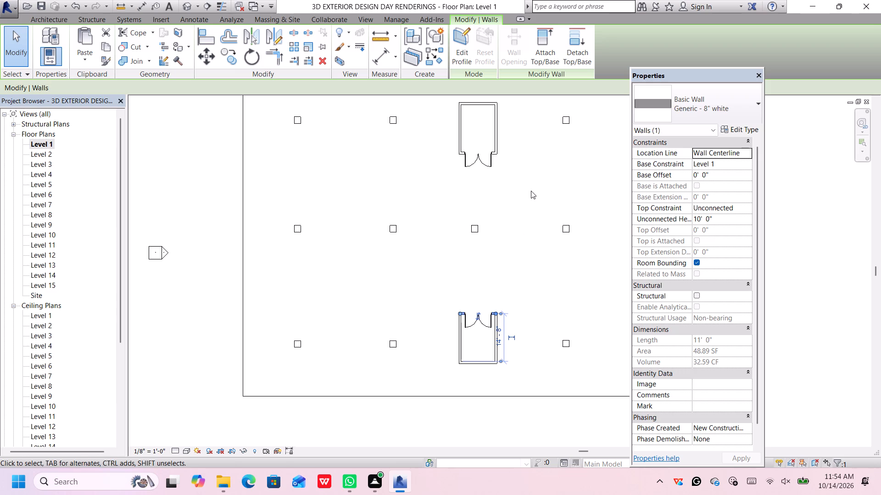
middle_click_drag(531, 191, 499, 334)
scroll(497, 329, "up", 4)
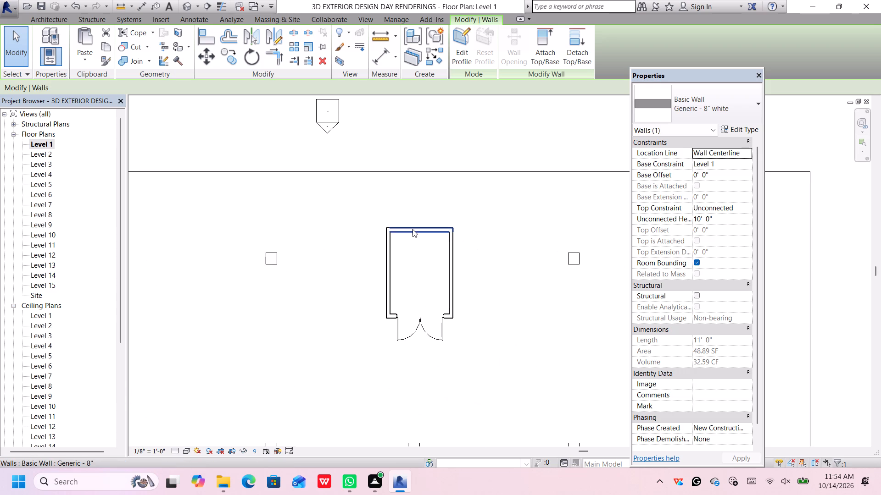
left_click(413, 229)
left_click(696, 94)
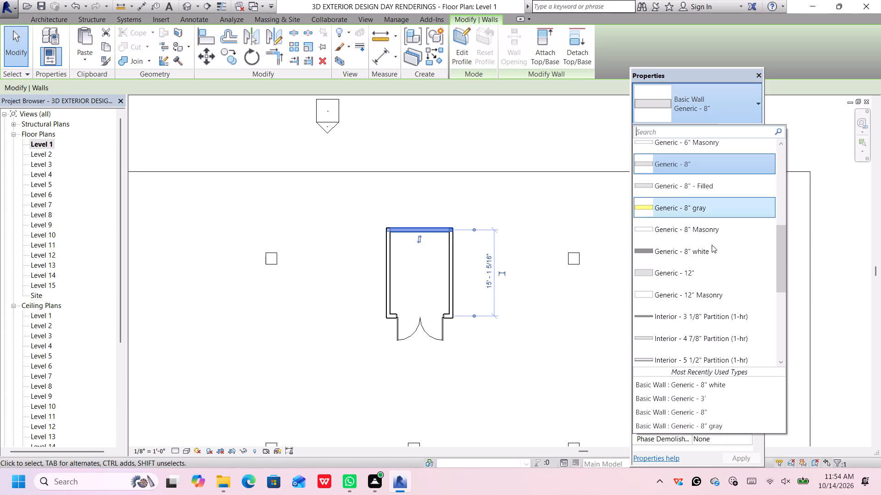
left_click(714, 252)
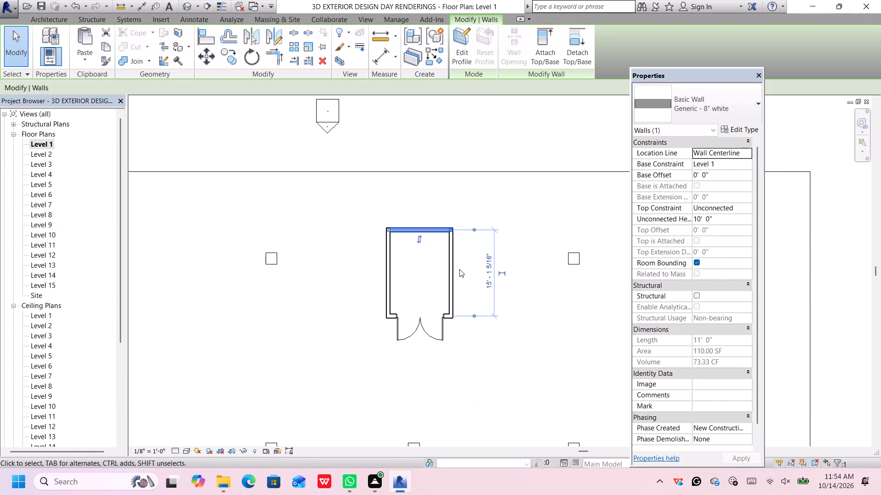
left_click(453, 269)
left_click(711, 97)
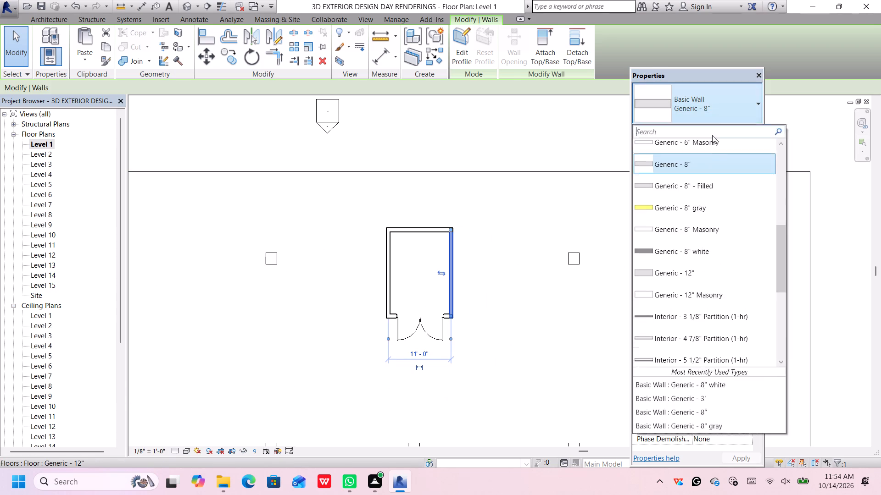
left_click(721, 255)
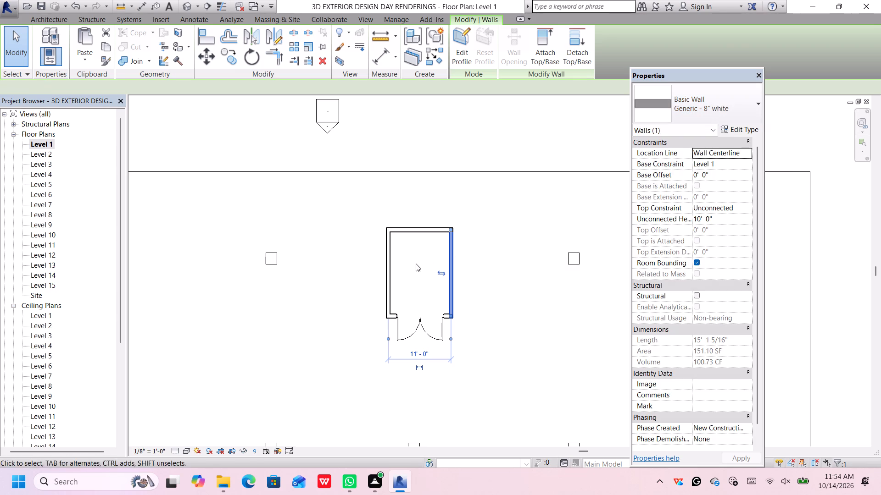
Change the west side wall and the south door wall of the Level 1 rear enclosure to Generic - 8" white.
left_click(389, 267)
left_click(713, 102)
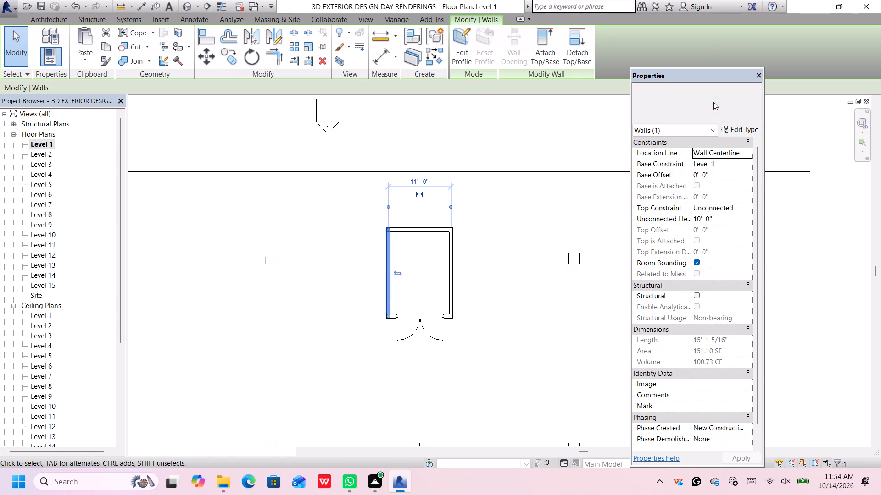
left_click(708, 254)
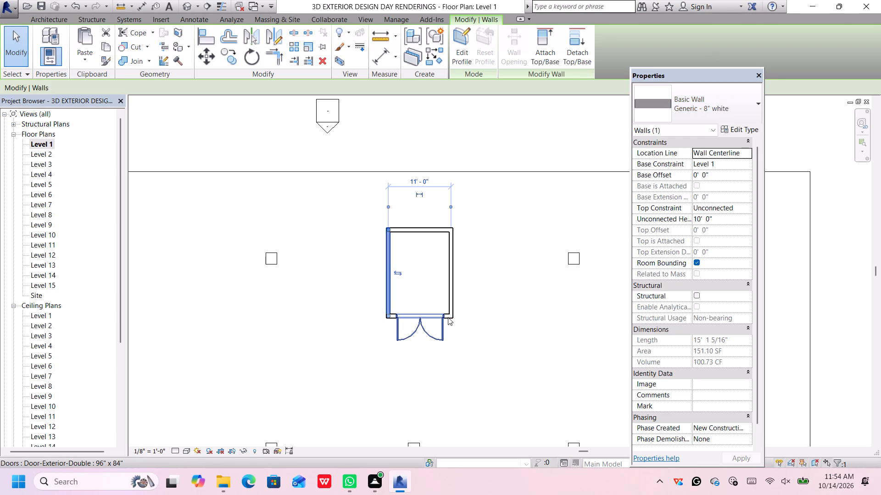
scroll(449, 313, "up", 5)
scroll(449, 313, "down", 1)
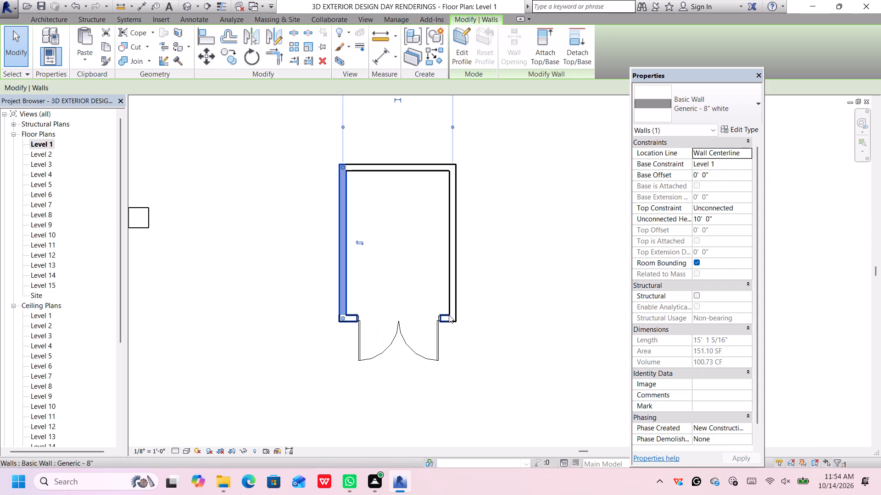
left_click(449, 315)
left_click(706, 100)
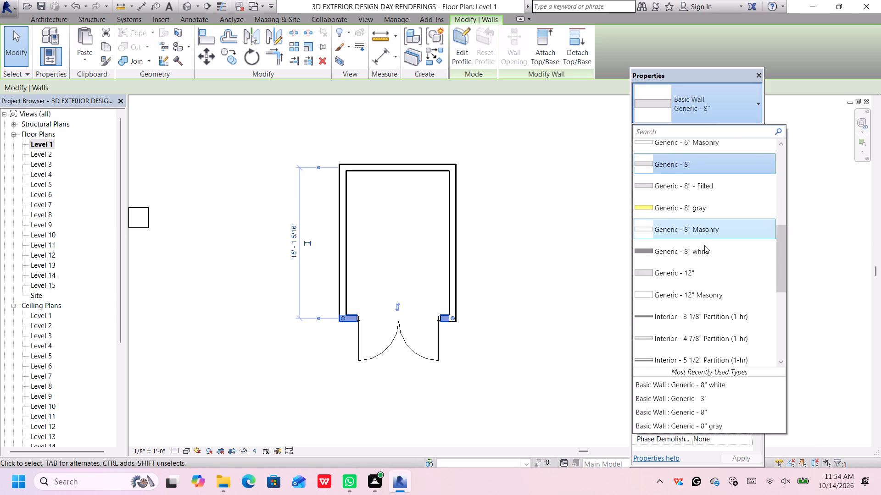
left_click(704, 250)
scroll(559, 216, "down", 12)
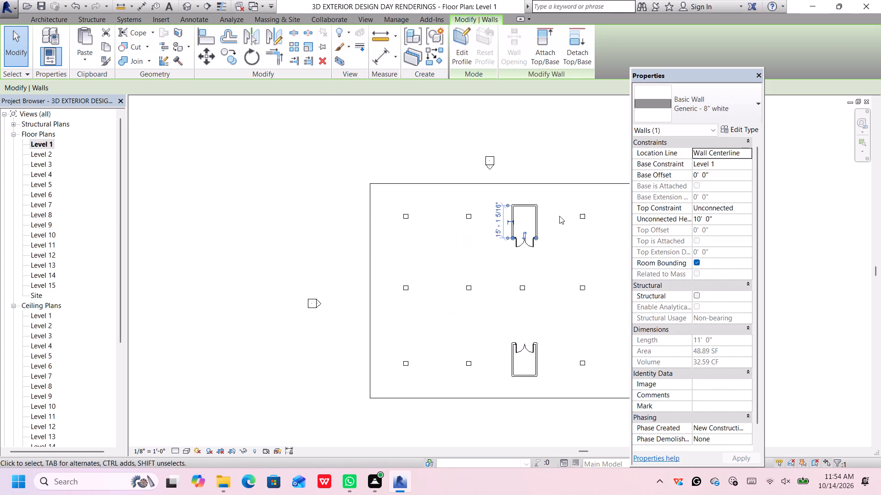
middle_click_drag(559, 217, 520, 187)
left_click(602, 138)
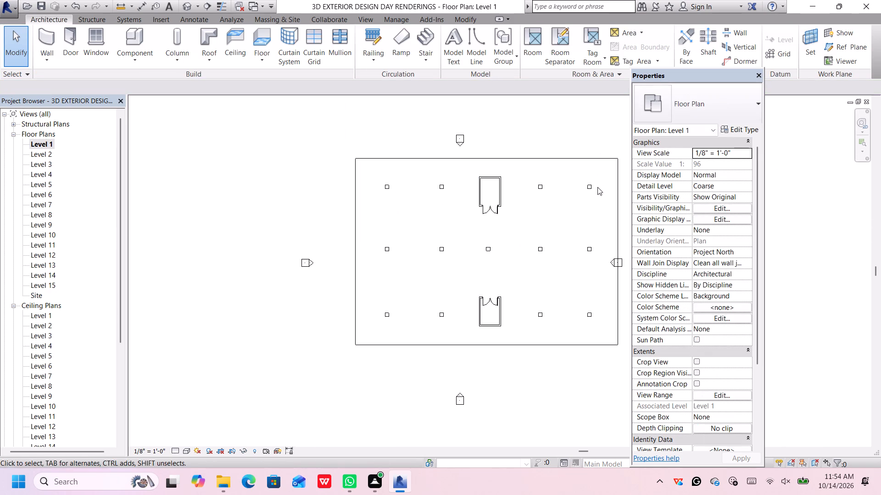
Assign the Metal - Painted - Grey material to the 24" x 24" rectangular column type, using the northeast Level 1 column.
left_click(591, 186)
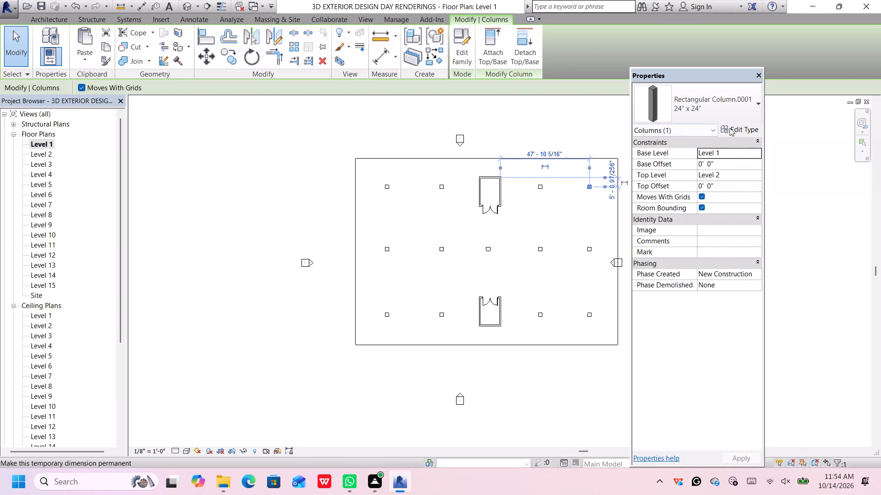
left_click(730, 128)
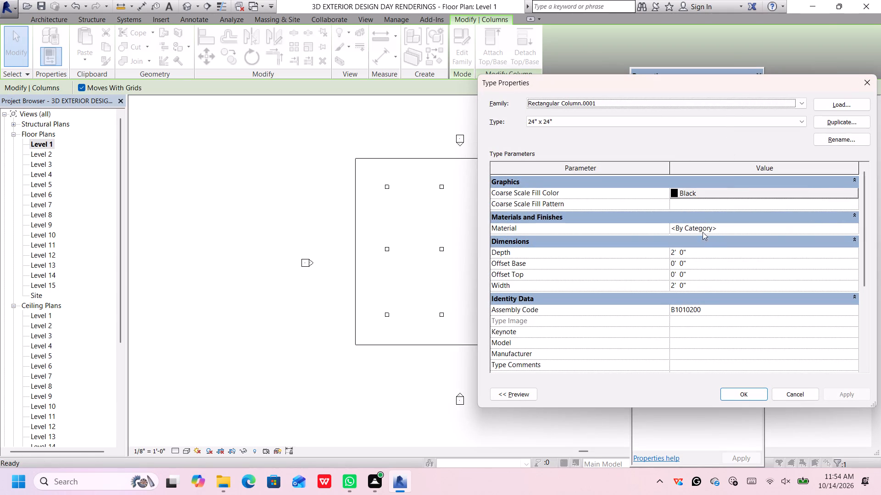
left_click(857, 229)
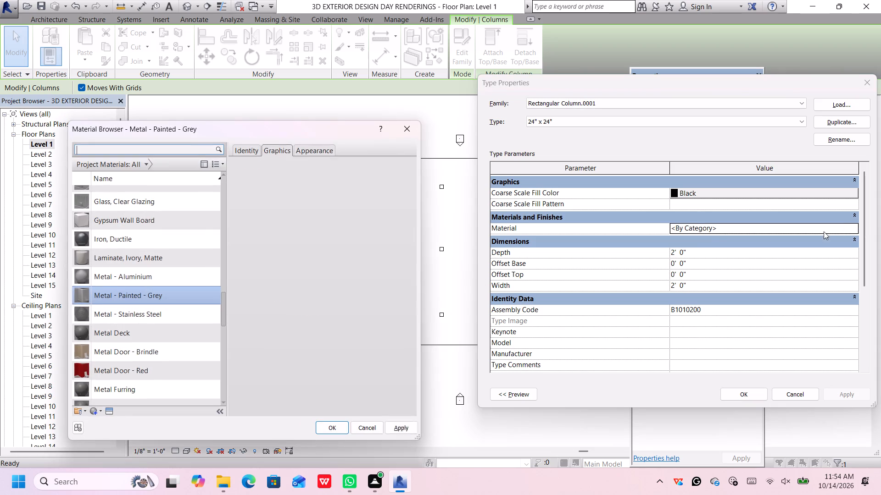
left_click(130, 295)
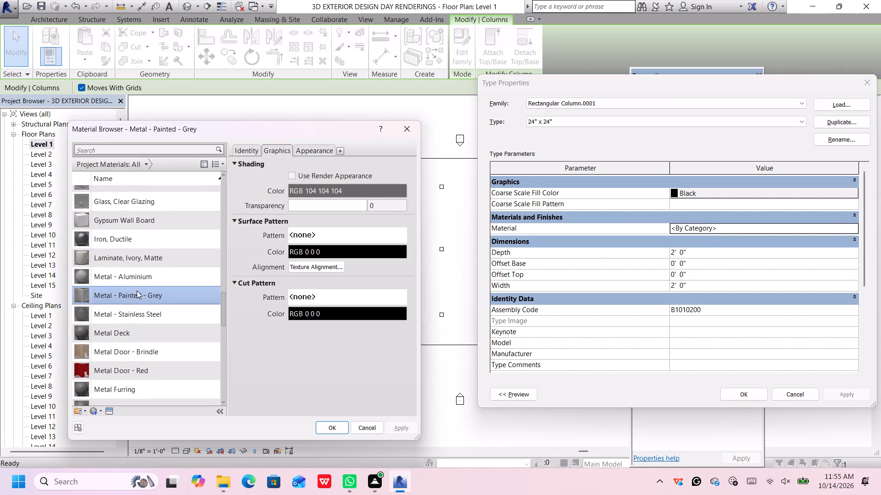
left_click(314, 152)
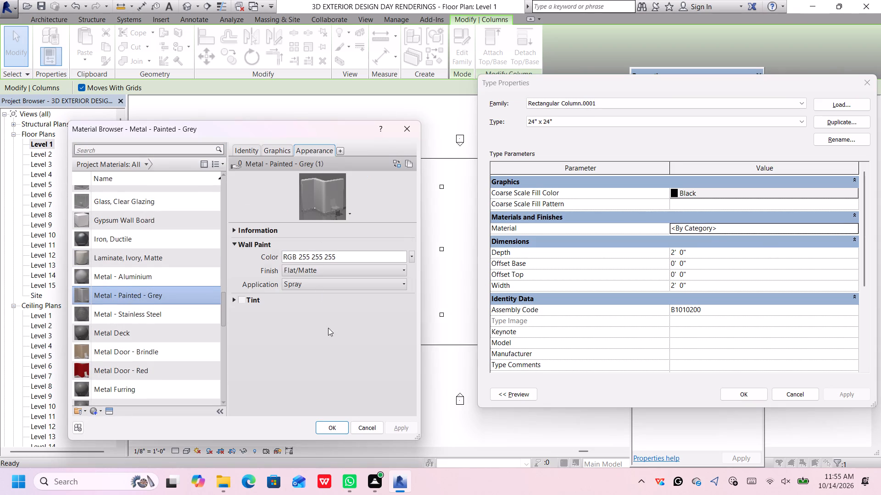
left_click(336, 427)
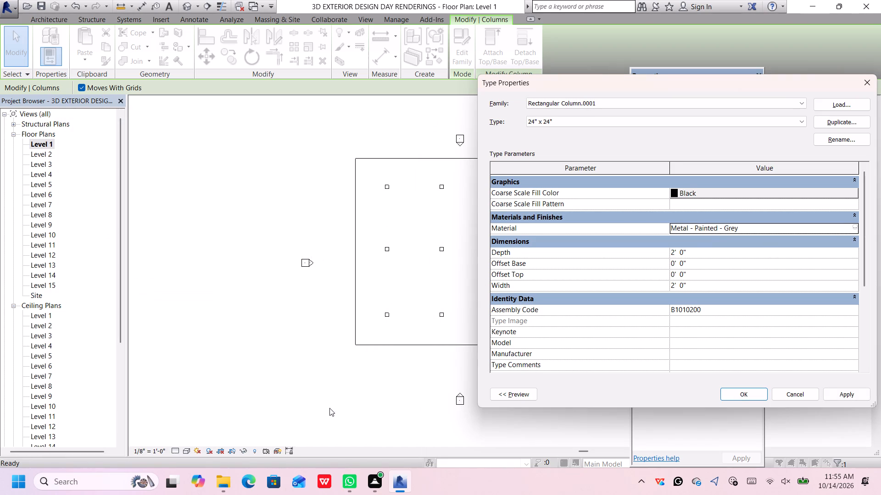
left_click(729, 395)
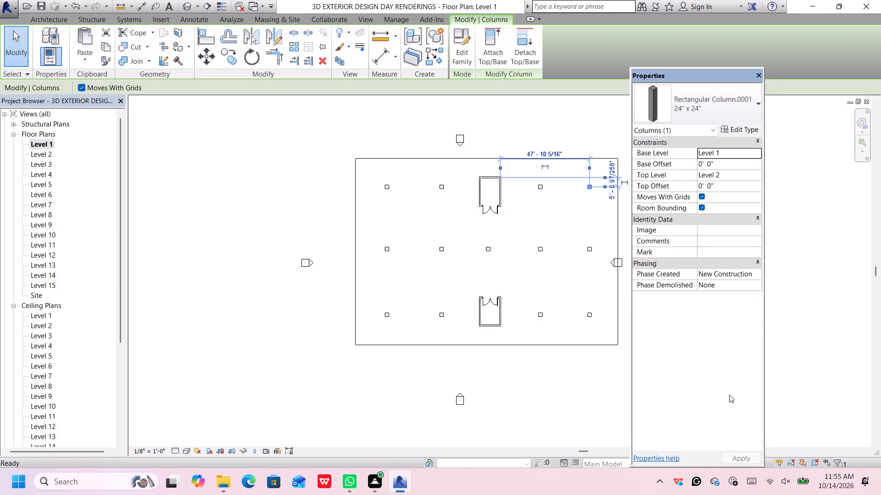
middle_click_drag(728, 393, 702, 384)
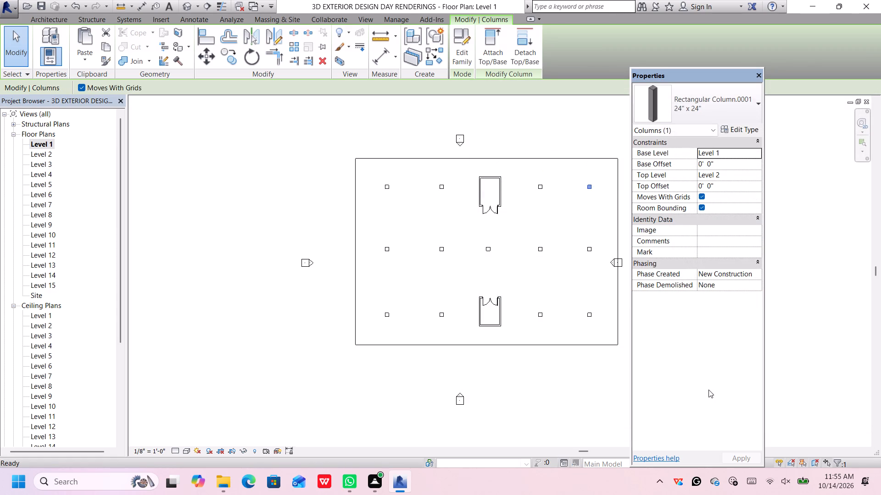
left_click(586, 400)
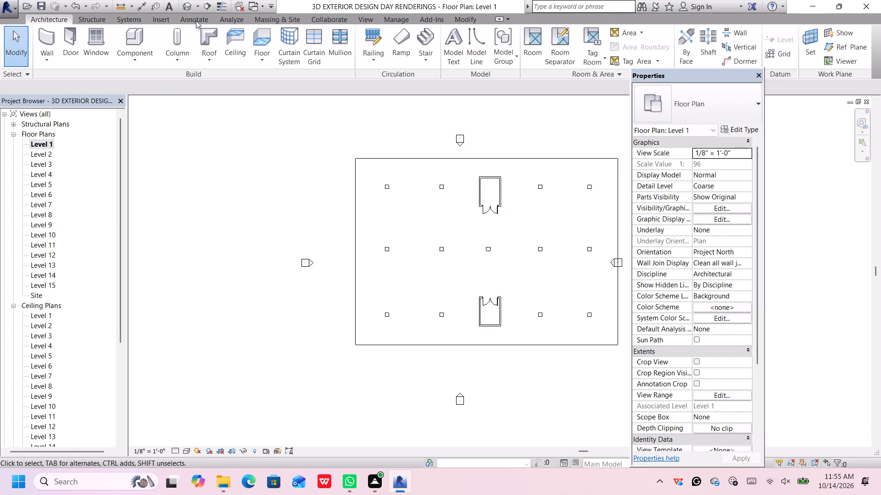
Open the 3D view and examine the enclosures, columns and Level 2 walls.
left_click(190, 10)
scroll(396, 275, "down", 7)
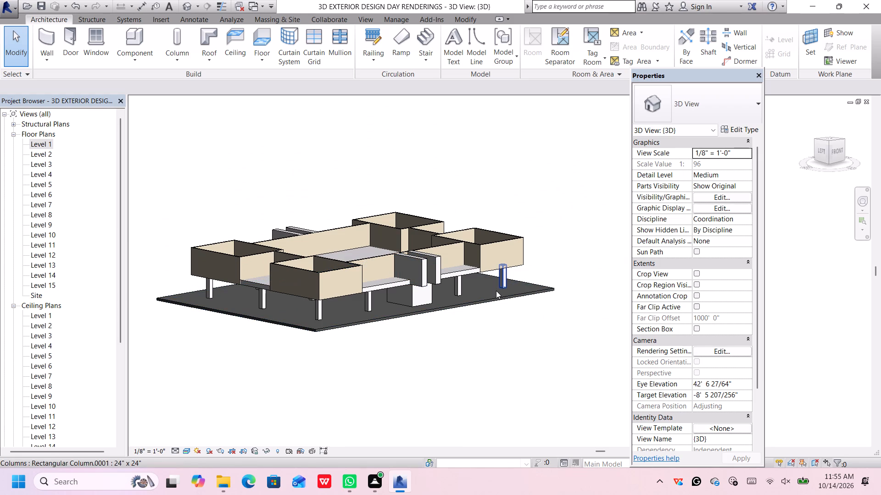
middle_click_drag(468, 319, 501, 276)
scroll(390, 257, "up", 1)
middle_click_drag(384, 234, 391, 256)
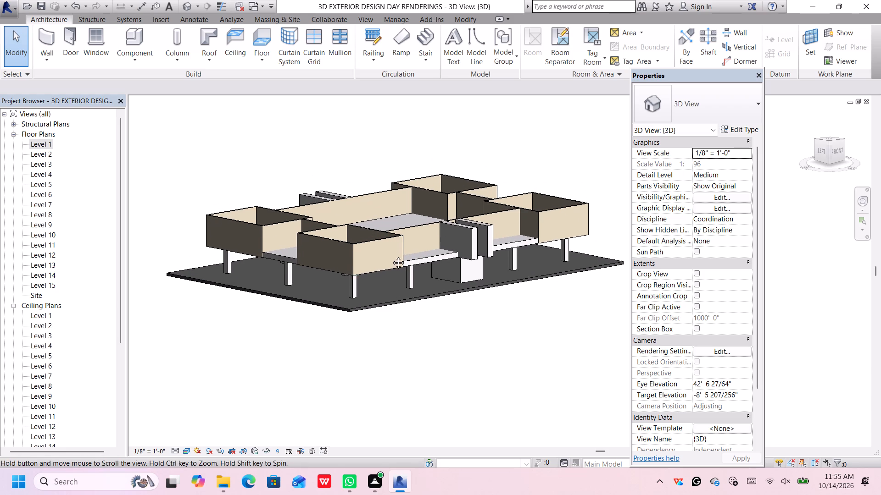
middle_click_drag(391, 256, 394, 265)
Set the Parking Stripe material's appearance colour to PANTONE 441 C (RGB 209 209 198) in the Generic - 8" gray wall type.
left_click(390, 253)
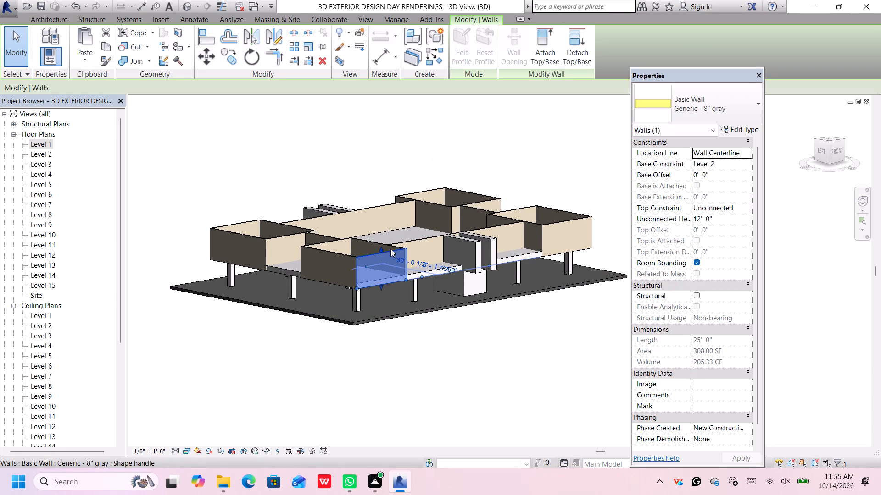
left_click(735, 96)
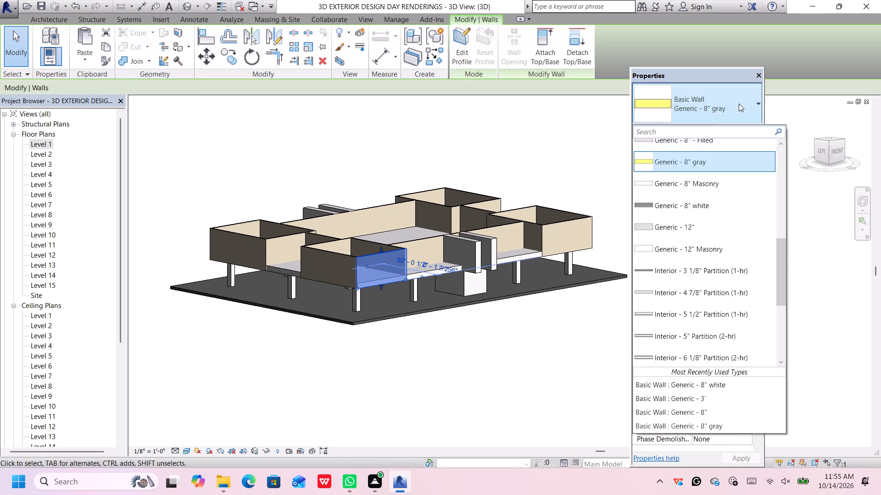
left_click(739, 104)
left_click(743, 131)
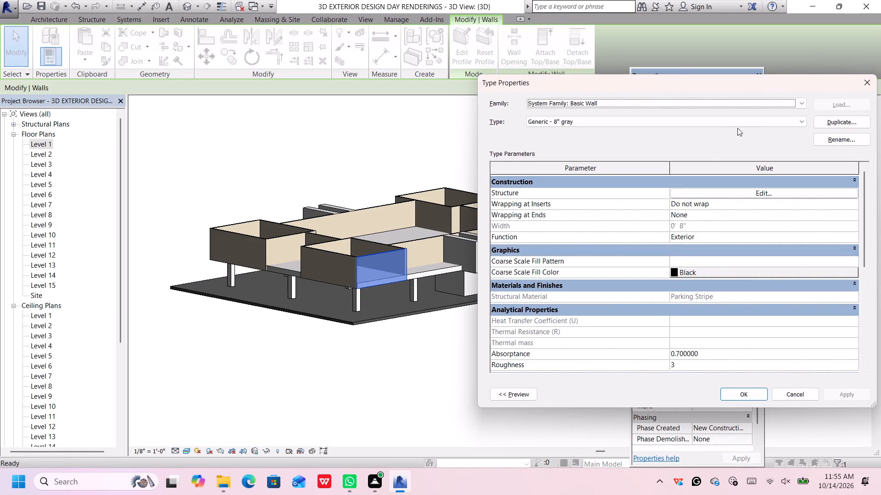
left_click(771, 189)
left_click(667, 191)
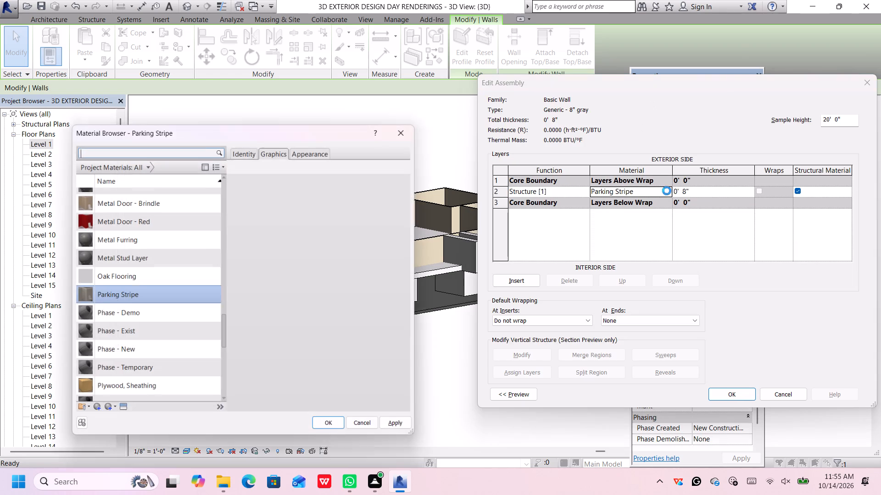
left_click(320, 151)
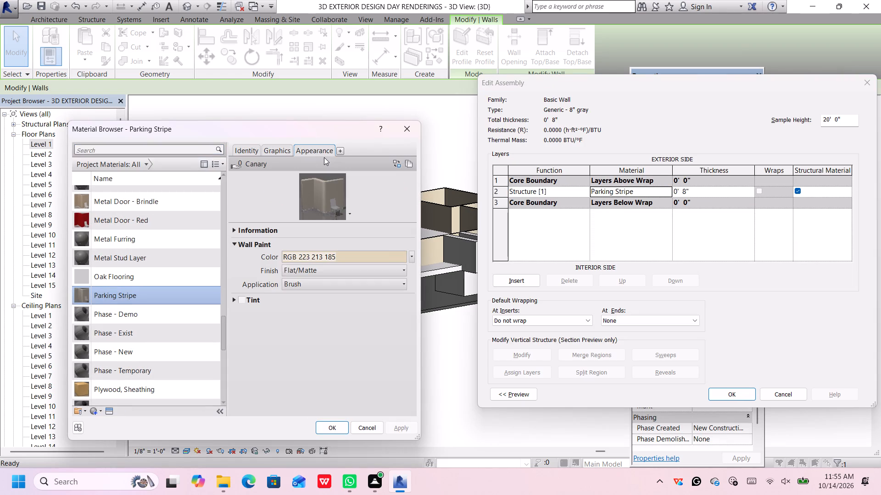
left_click(412, 257)
left_click(386, 271)
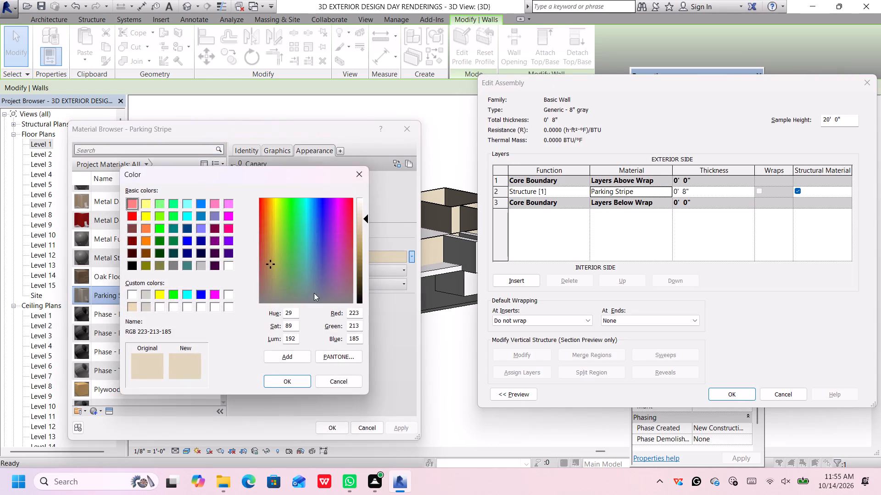
left_click(146, 296)
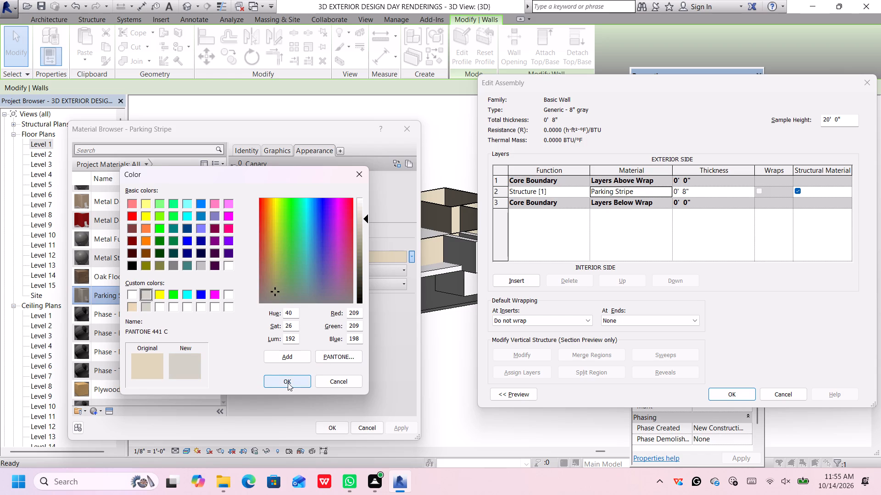
left_click(145, 307)
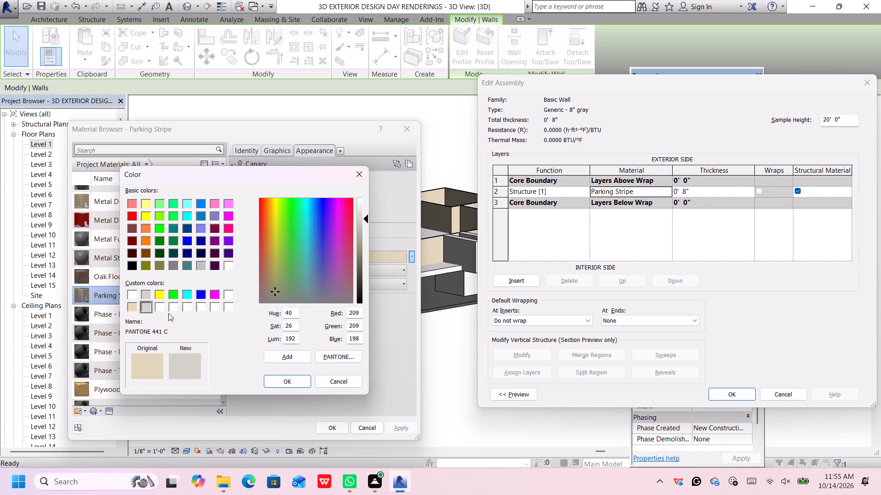
left_click(290, 380)
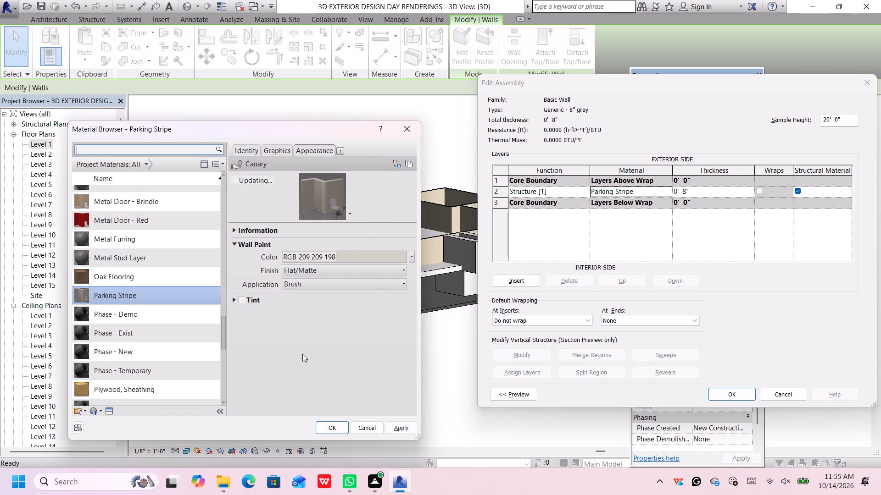
left_click(329, 425)
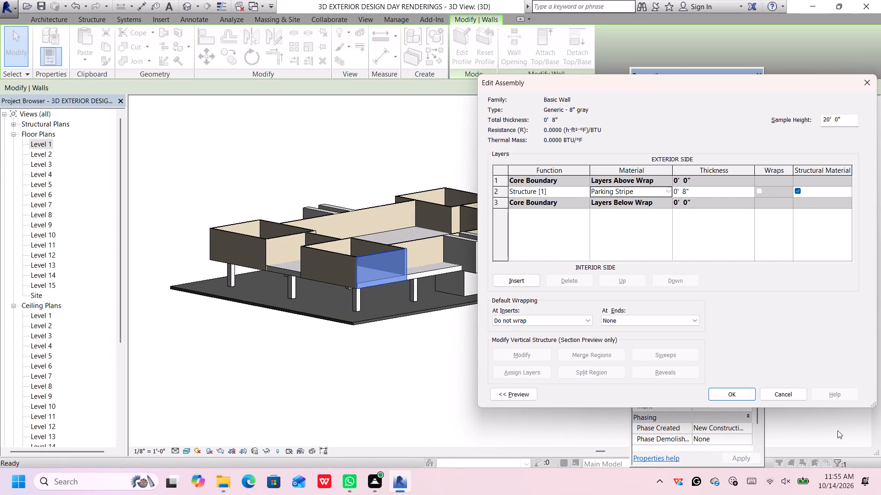
left_click(739, 390)
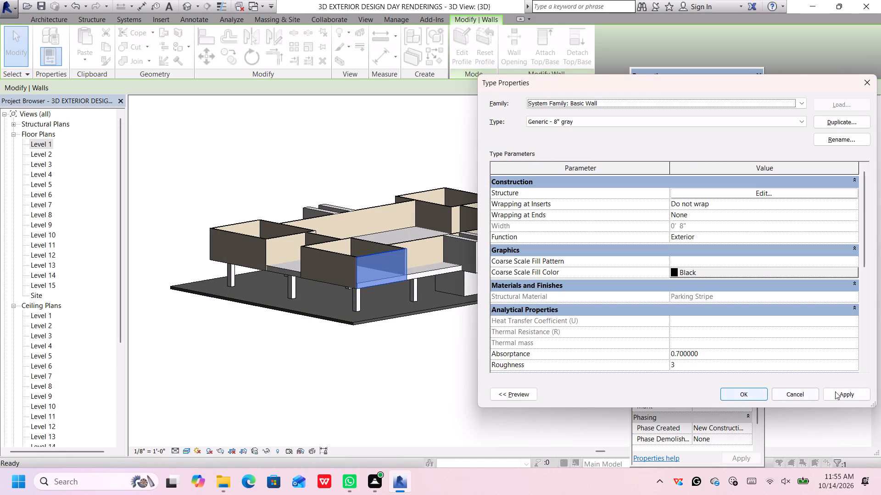
left_click(840, 391)
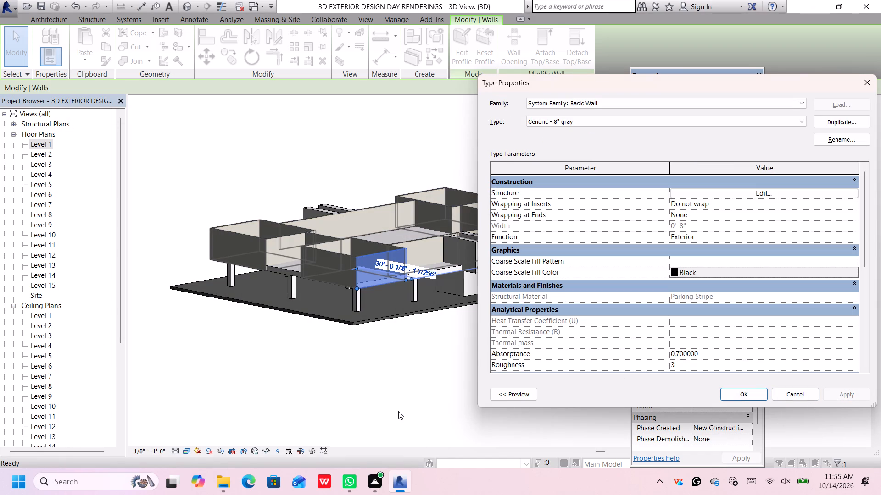
left_click(733, 393)
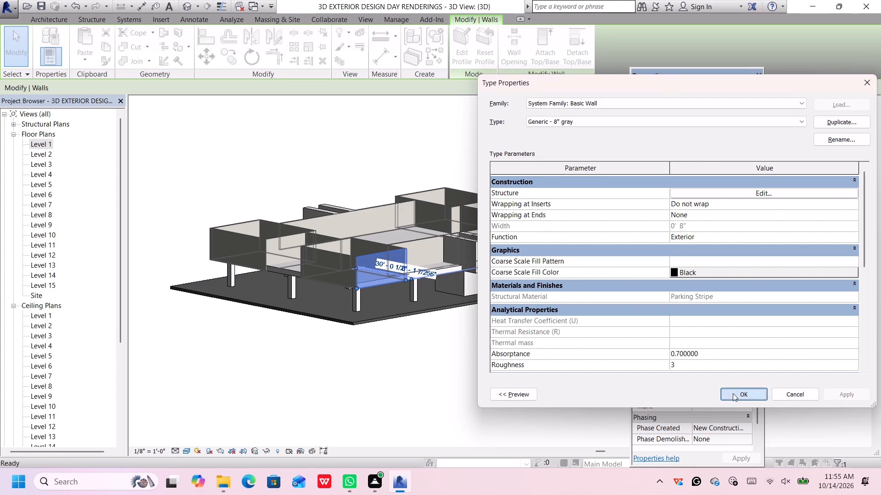
left_click(413, 350)
Examine the recoloured Level 2 walls, slab, columns and enclosures in 3D from the front, the corner and above.
middle_click_drag(477, 333, 484, 345)
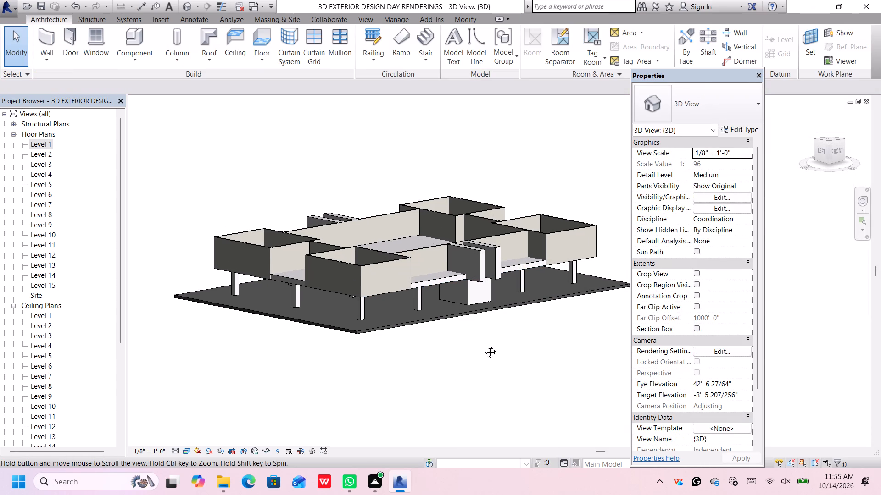
middle_click_drag(484, 345, 491, 355)
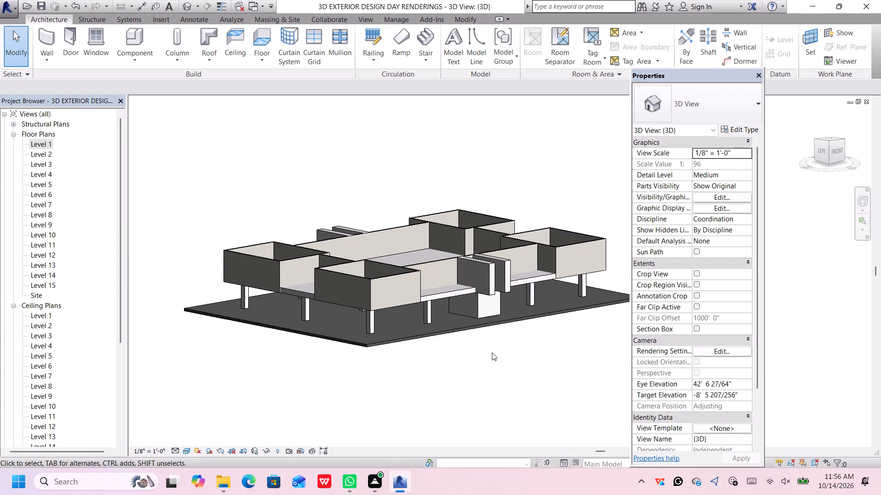
middle_click_drag(493, 344, 498, 350)
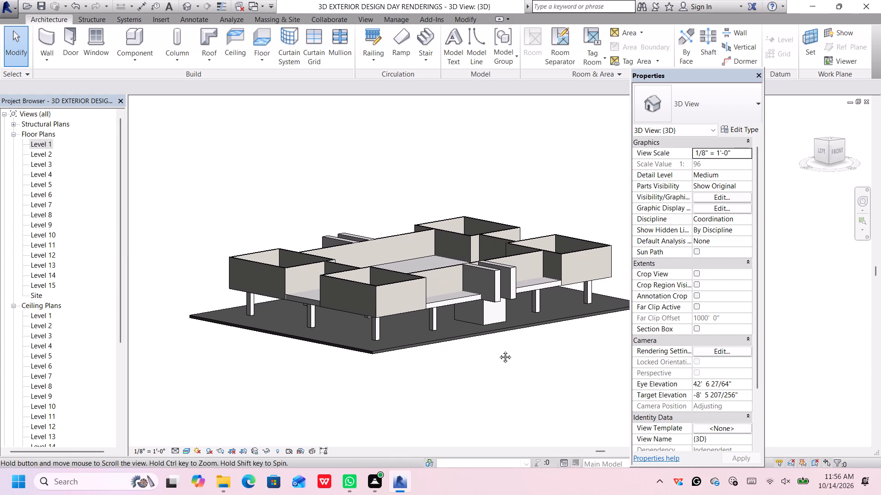
middle_click_drag(498, 350, 498, 351)
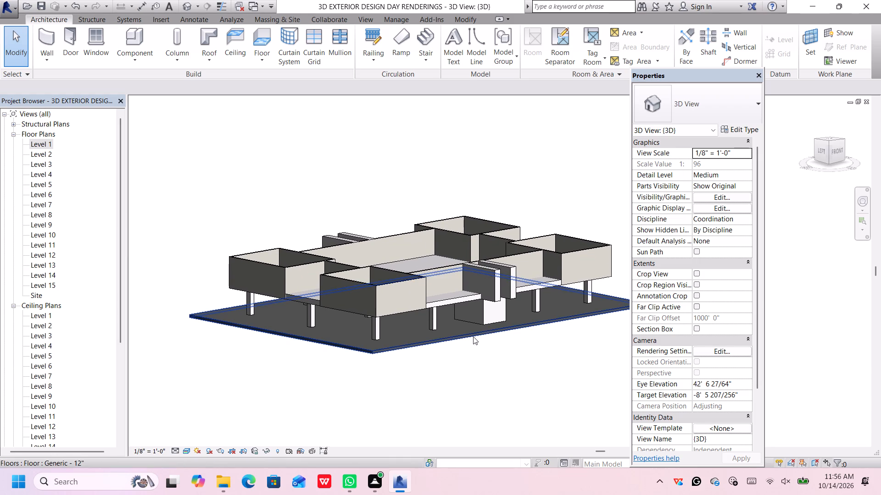
scroll(337, 292, "up", 4)
scroll(388, 289, "up", 7)
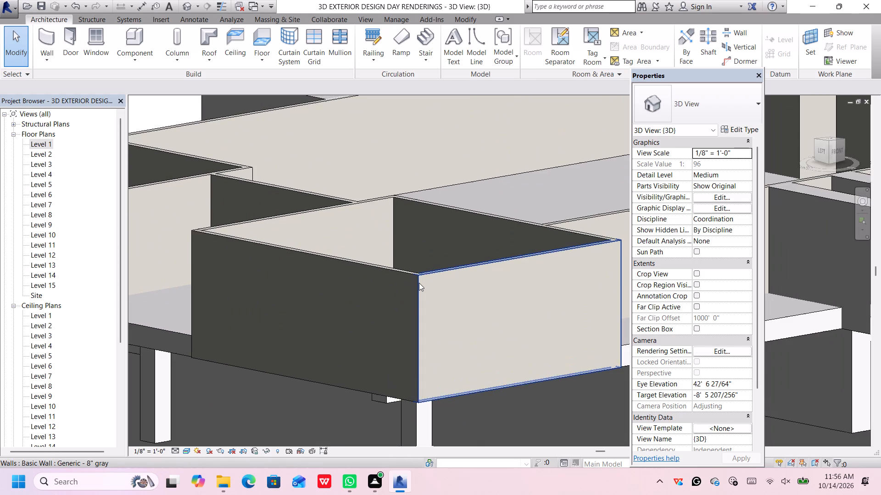
scroll(419, 283, "down", 12)
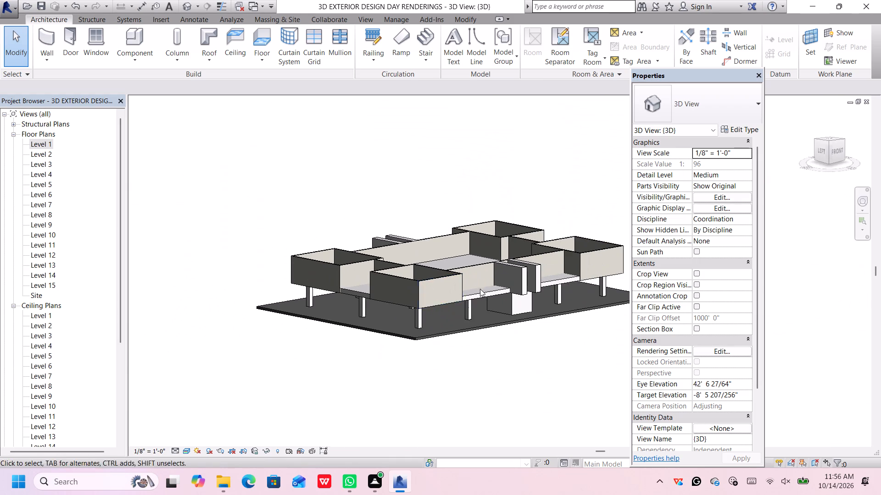
middle_click_drag(480, 289, 455, 288)
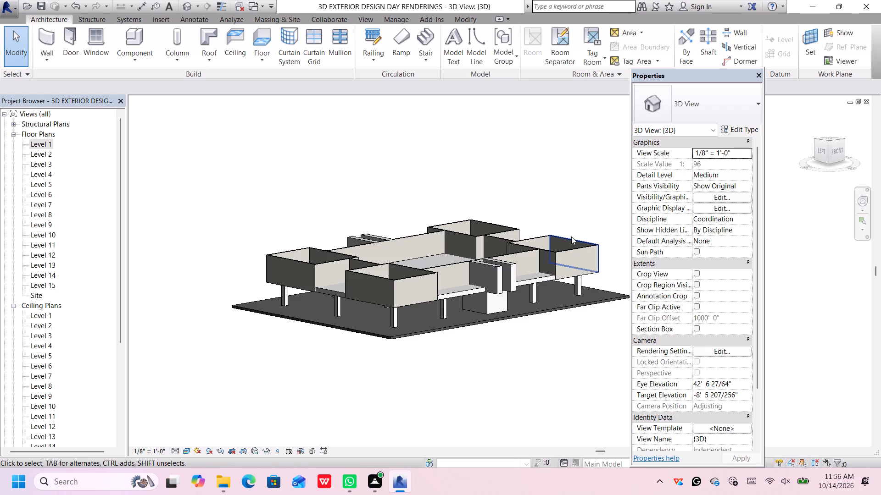
middle_click_drag(491, 291, 508, 250)
middle_click_drag(508, 251, 503, 276)
scroll(508, 256, "up", 5)
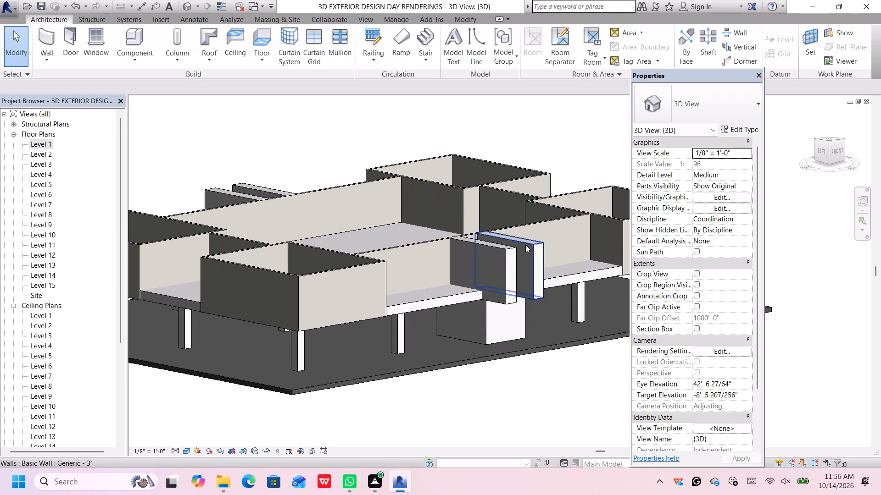
scroll(533, 239, "up", 3)
scroll(533, 239, "down", 6)
middle_click_drag(535, 235, 535, 270)
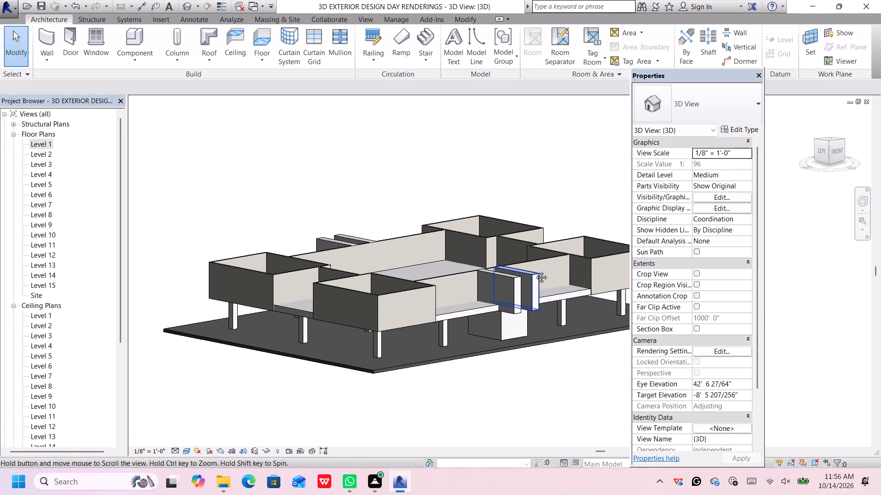
middle_click_drag(535, 270, 534, 270)
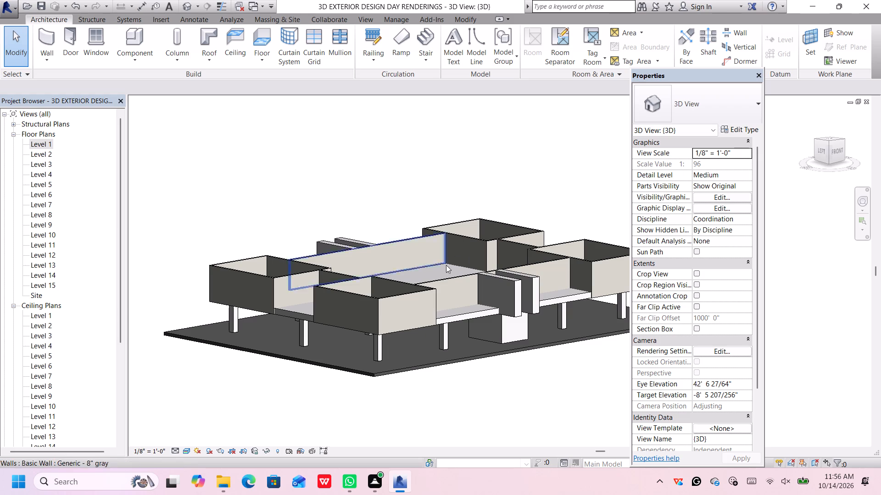
scroll(319, 308, "down", 4)
scroll(440, 281, "up", 4)
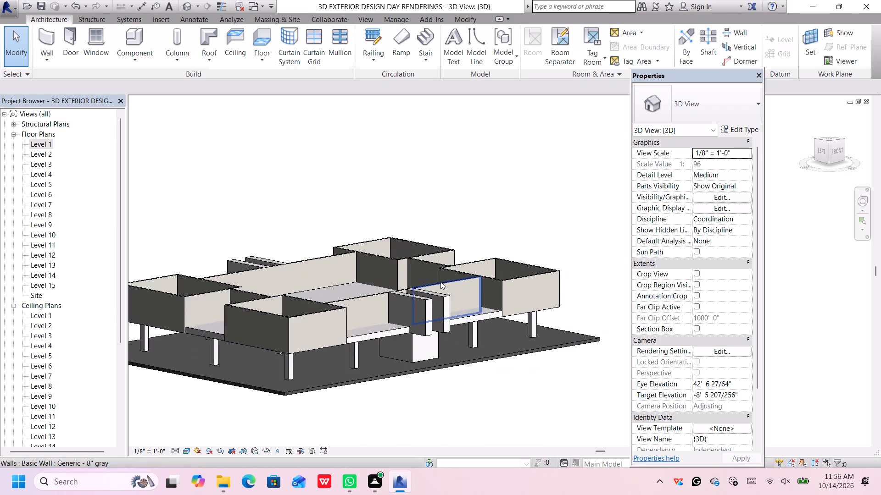
scroll(440, 281, "down", 3)
middle_click_drag(450, 286, 369, 306, "shift")
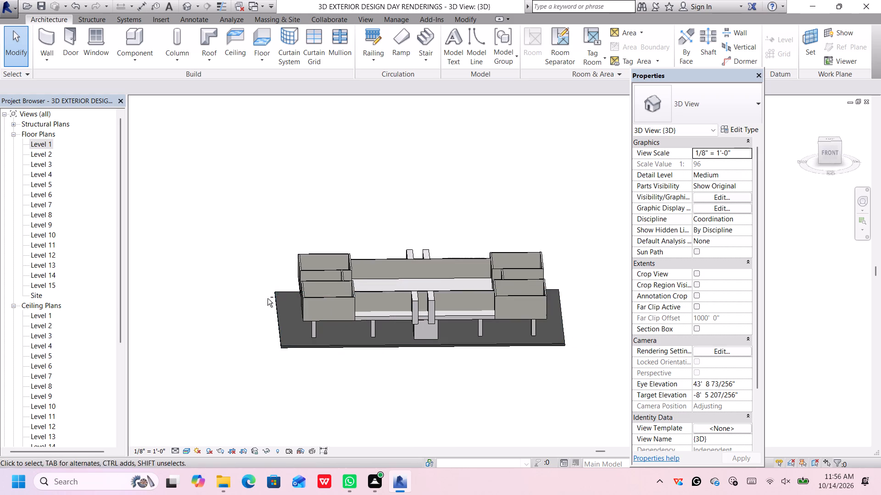
middle_click_drag(469, 364, 469, 352)
middle_click(469, 352)
middle_click(469, 350)
middle_click_drag(469, 346, 467, 345)
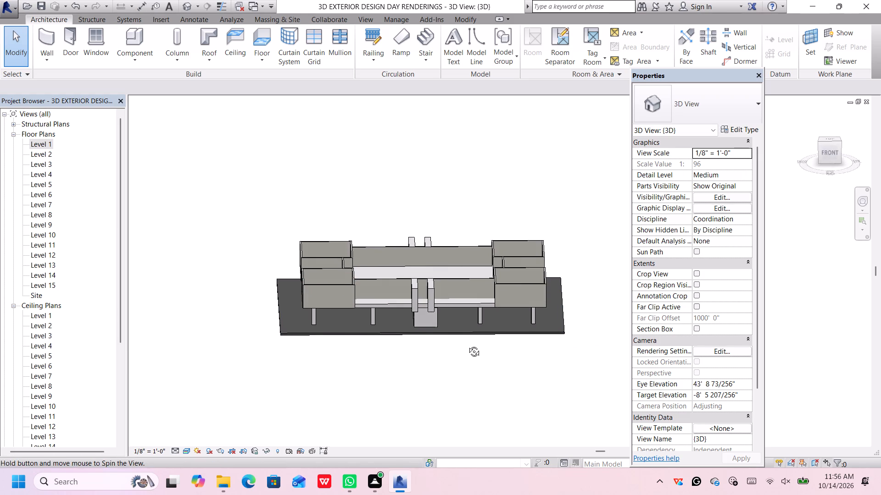
middle_click_drag(467, 345, 537, 339)
middle_click(537, 339, "shift")
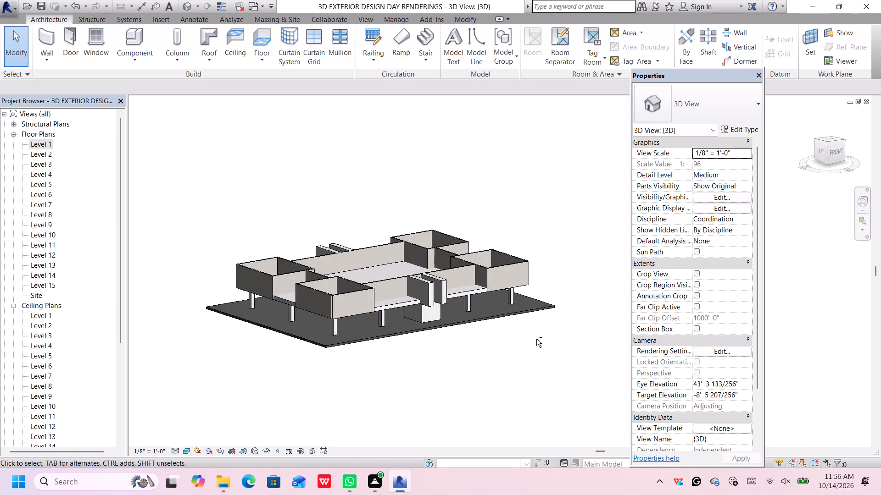
middle_click_drag(525, 332, 520, 331, "shift")
middle_click(520, 331, "shift")
scroll(452, 308, "up", 6)
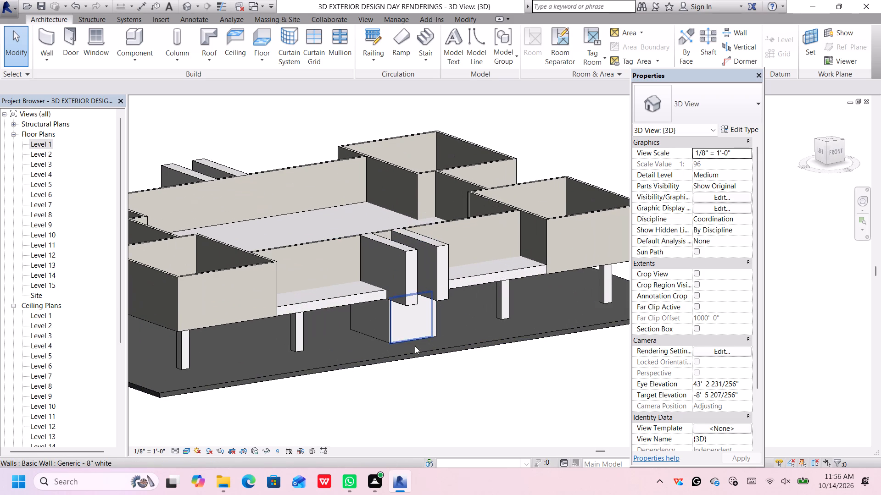
middle_click_drag(417, 387, 429, 390)
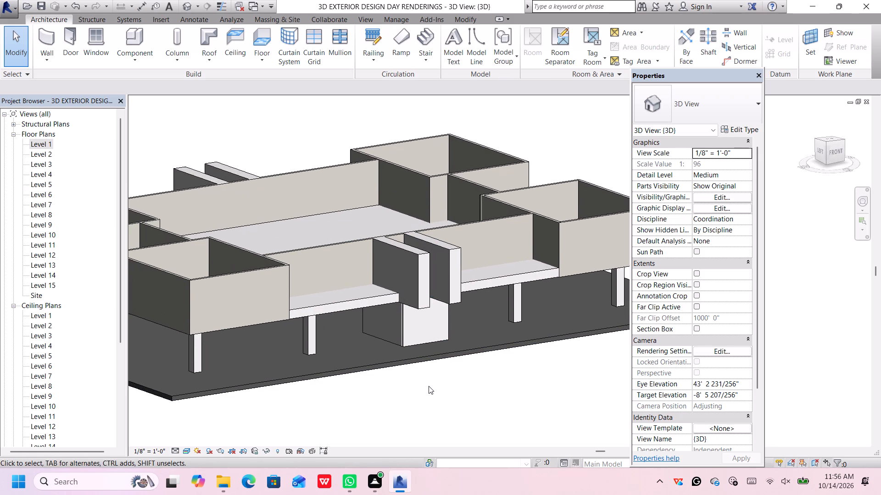
scroll(429, 386, "down", 5)
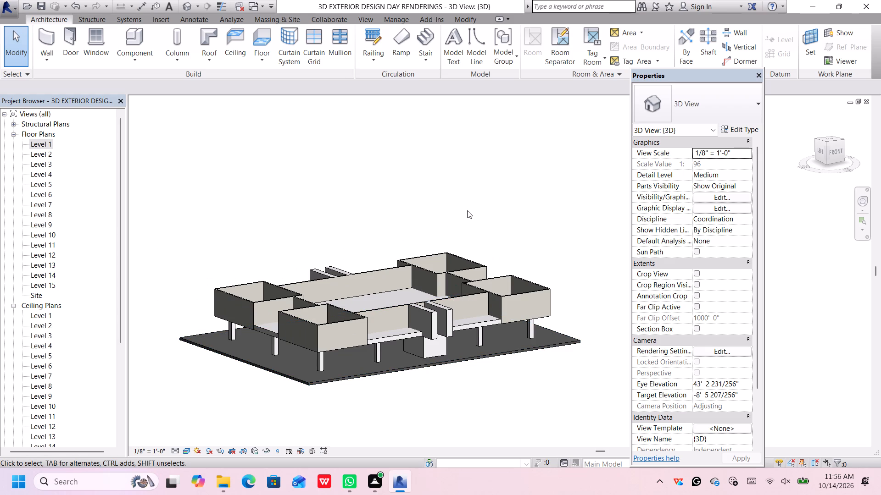
left_click(831, 138)
middle_click_drag(571, 284, 546, 276)
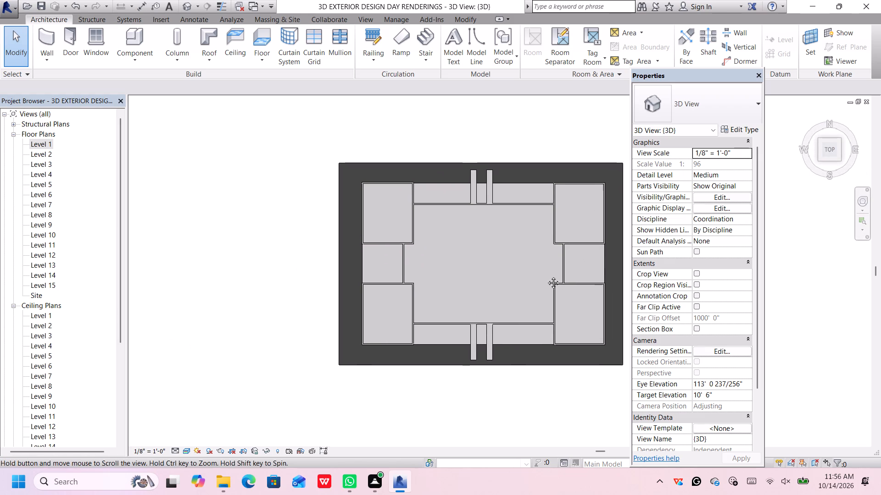
middle_click_drag(546, 276, 525, 275)
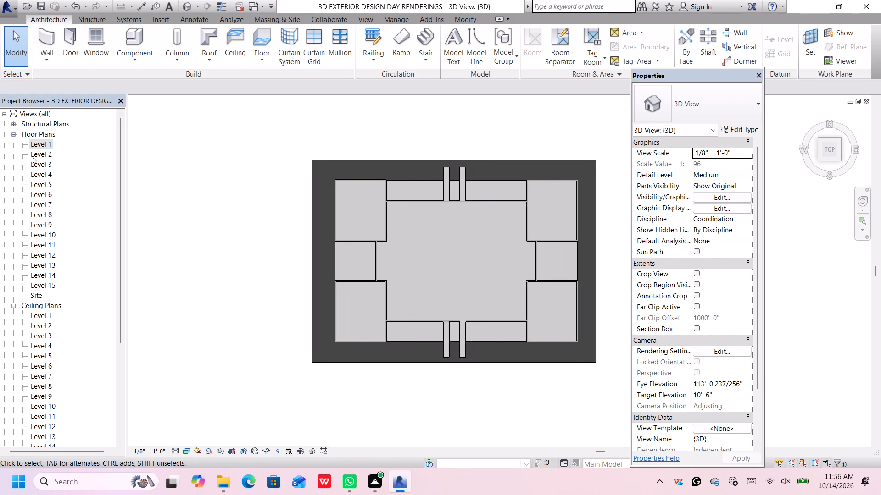
Open the Level 2 floor plan.
double_click(33, 156)
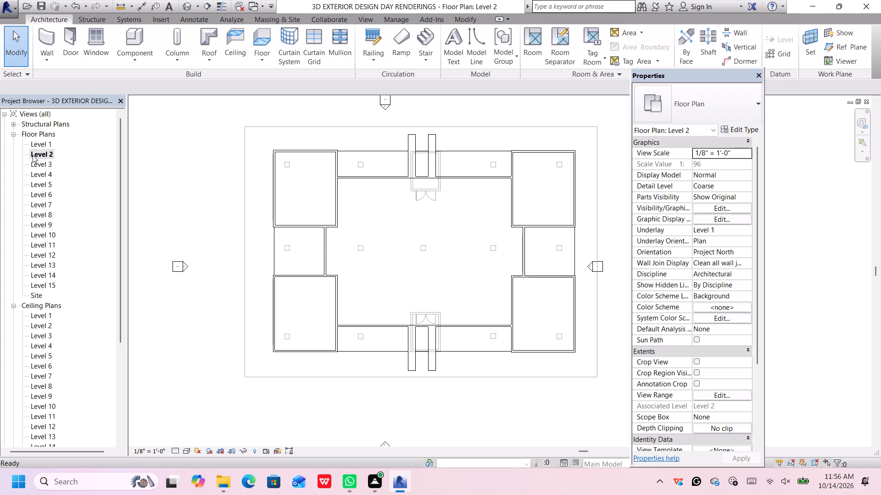
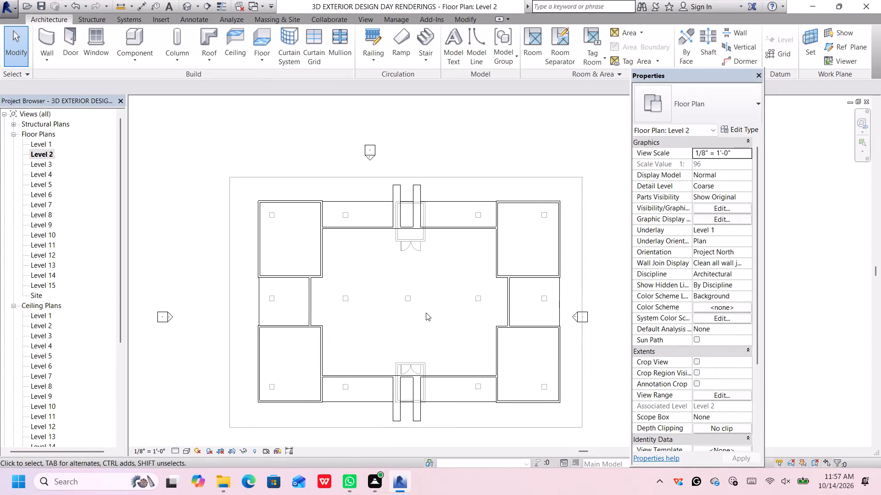
Start a Generic 12" floor on Level 2 and sketch a rectangle about 28'-2" by 14'-10 1/2" outside the north wall, west of the entrance walls.
scroll(425, 234, "up", 4)
middle_click_drag(384, 206, 384, 289)
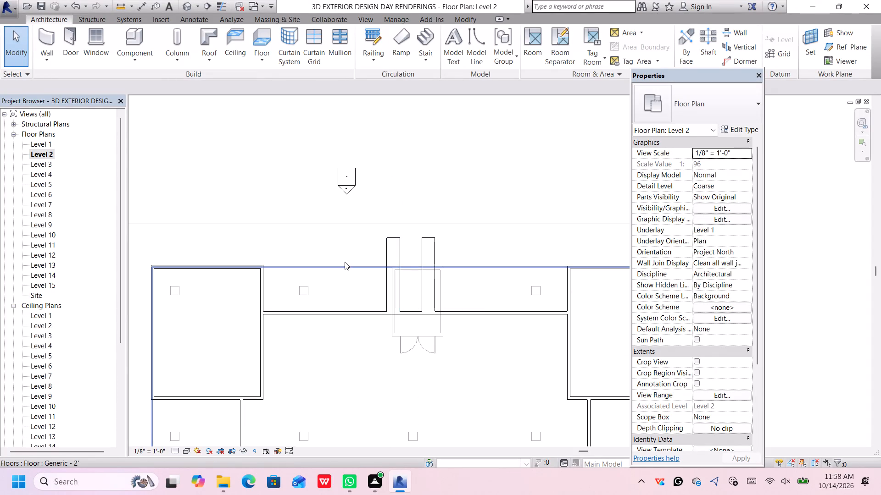
middle_click_drag(343, 262, 360, 292)
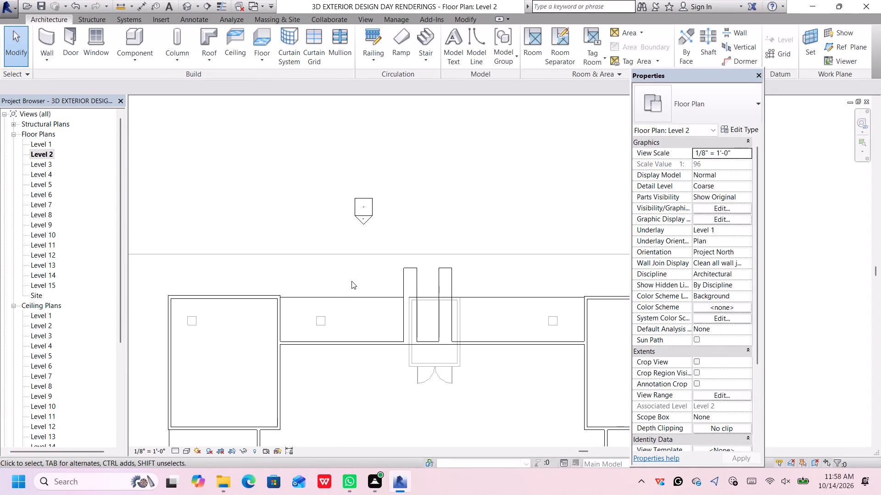
scroll(335, 278, "down", 1)
middle_click_drag(335, 278, 282, 265)
scroll(283, 265, "down", 1)
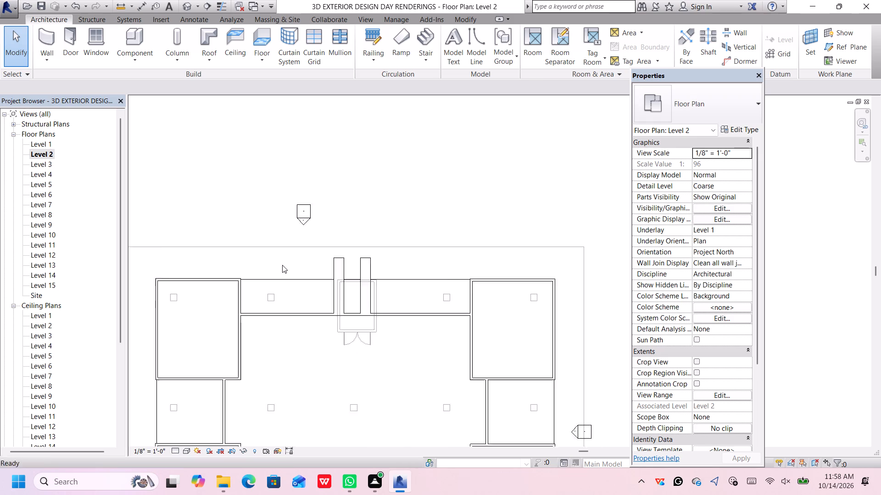
scroll(282, 265, "down", 1)
scroll(301, 275, "up", 5)
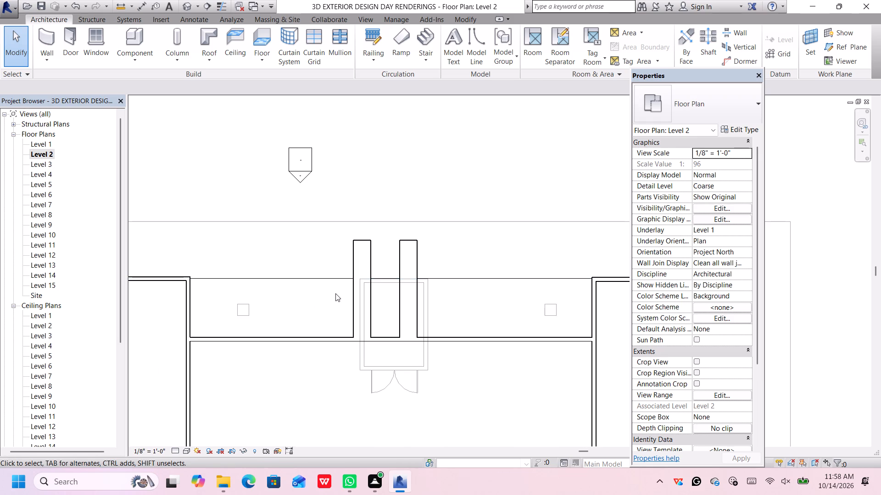
left_click(261, 45)
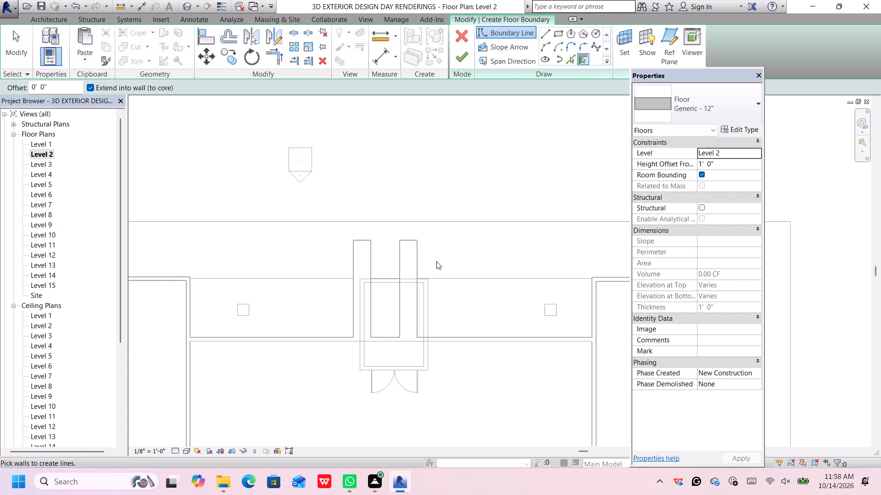
left_click(563, 32)
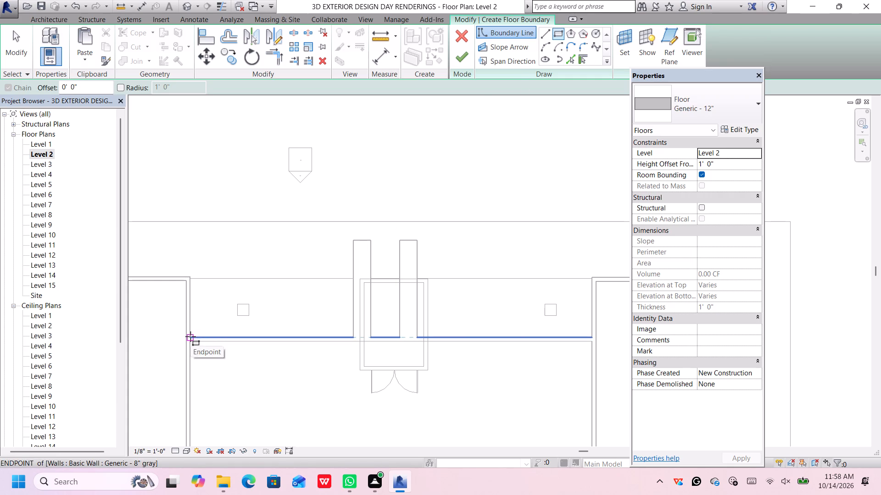
left_click(190, 336)
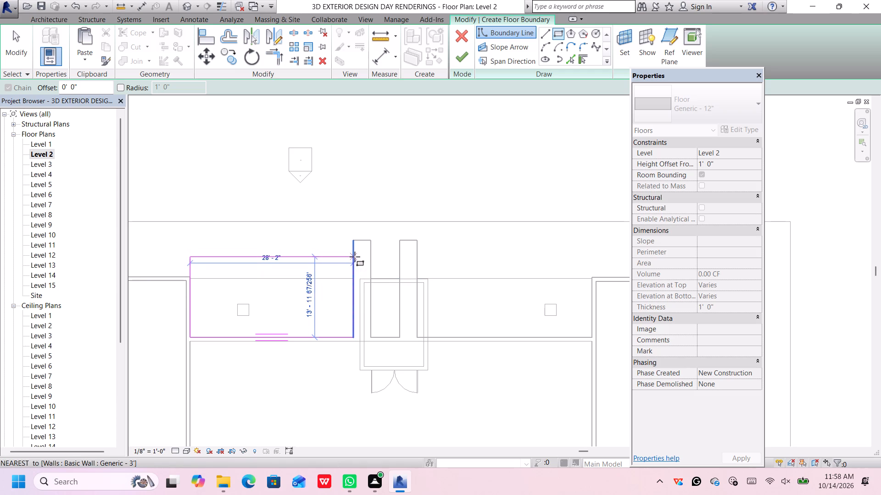
scroll(353, 257, "up", 2)
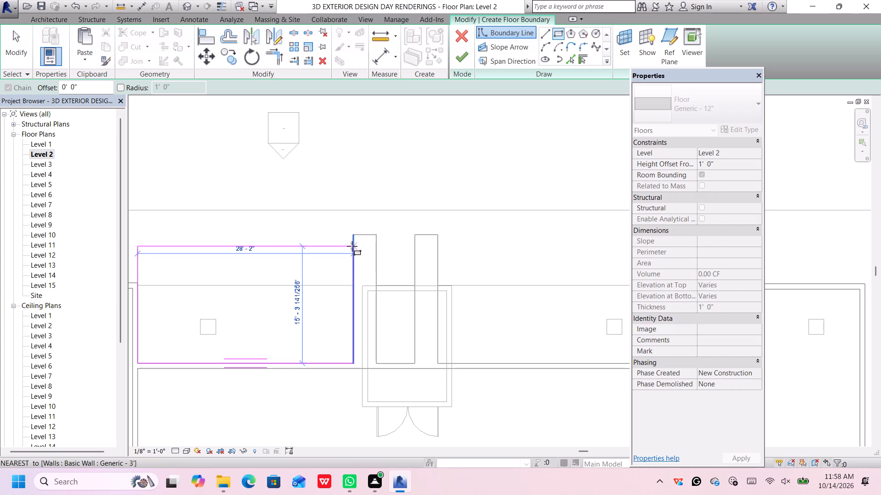
middle_click_drag(354, 247, 405, 264)
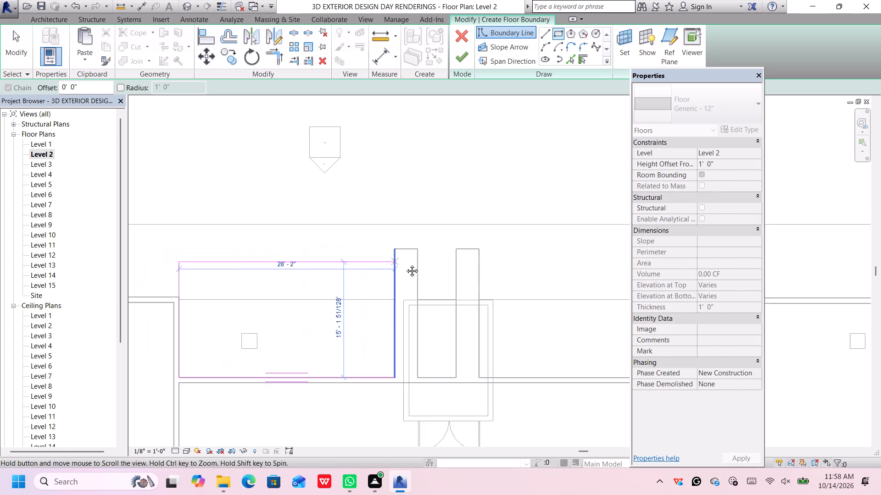
middle_click_drag(405, 264, 457, 271)
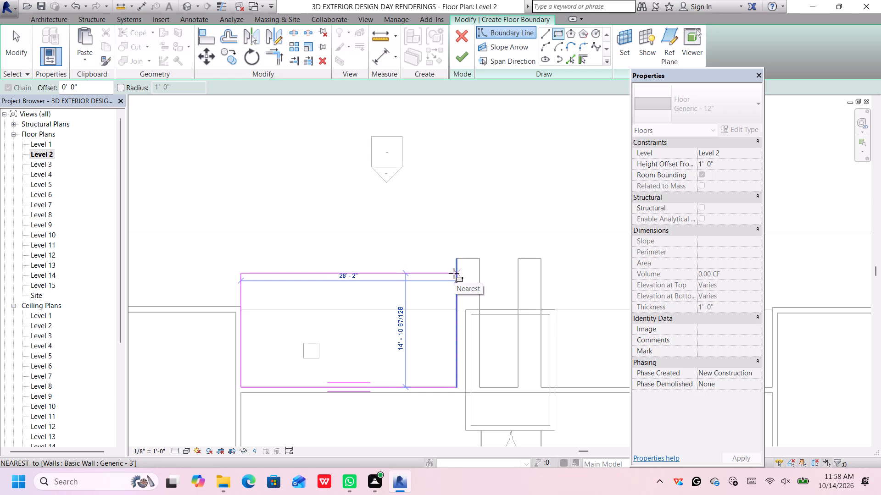
left_click(454, 273)
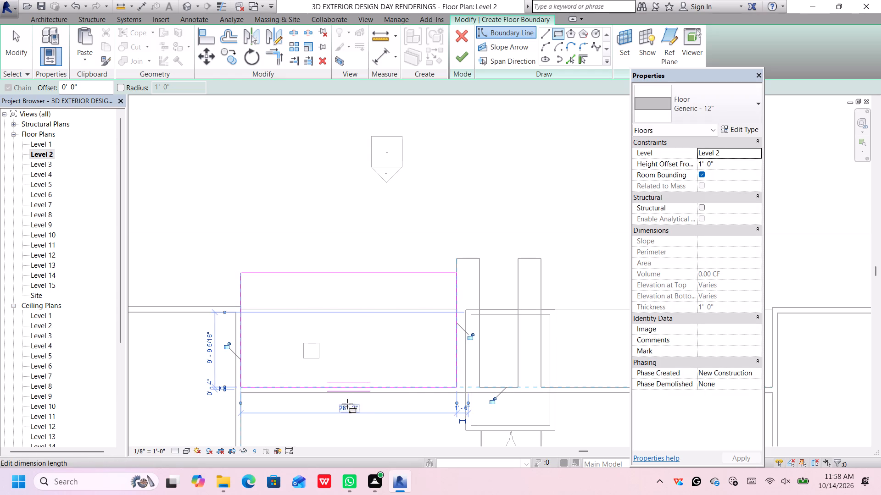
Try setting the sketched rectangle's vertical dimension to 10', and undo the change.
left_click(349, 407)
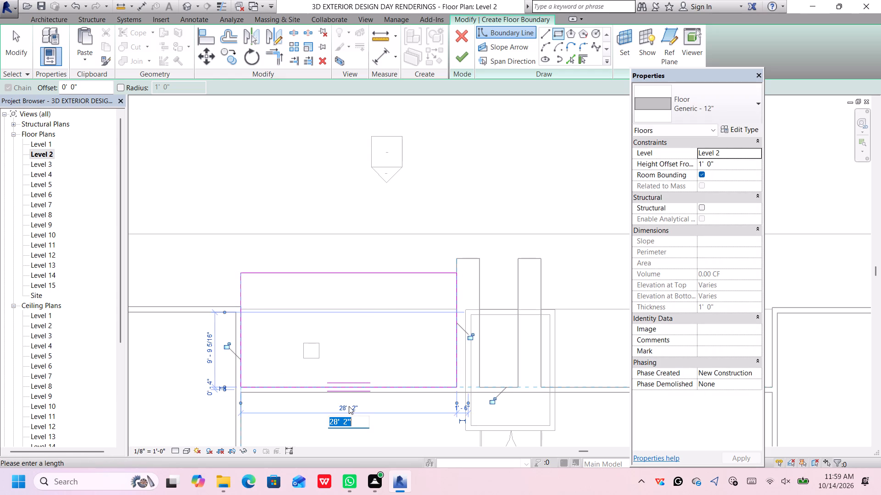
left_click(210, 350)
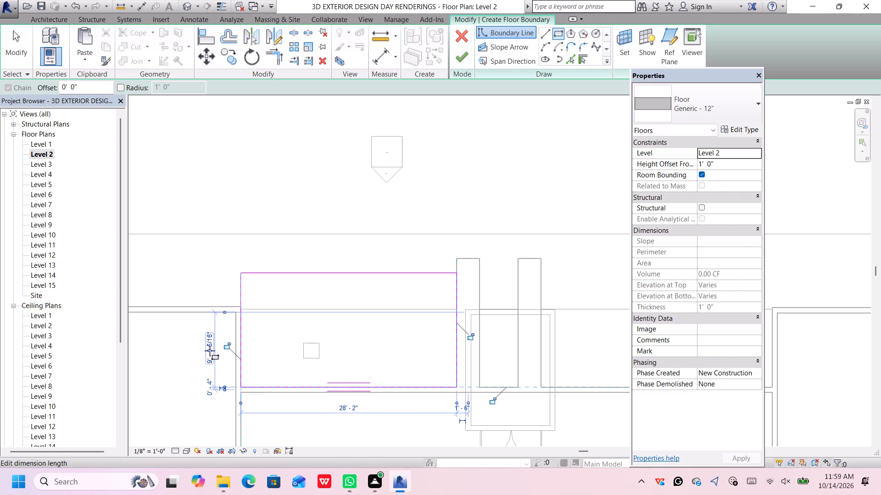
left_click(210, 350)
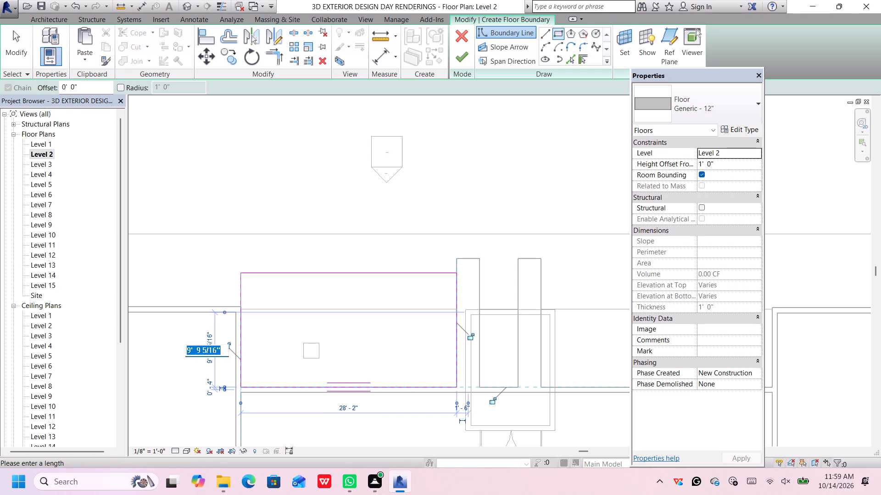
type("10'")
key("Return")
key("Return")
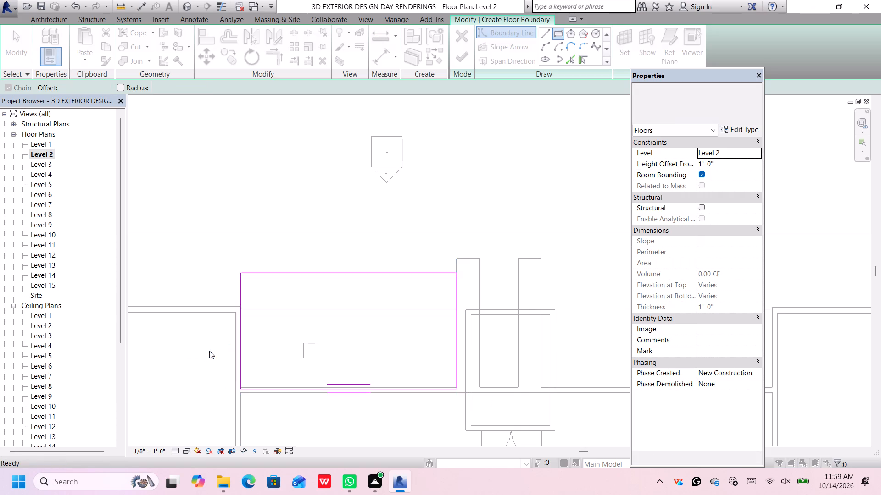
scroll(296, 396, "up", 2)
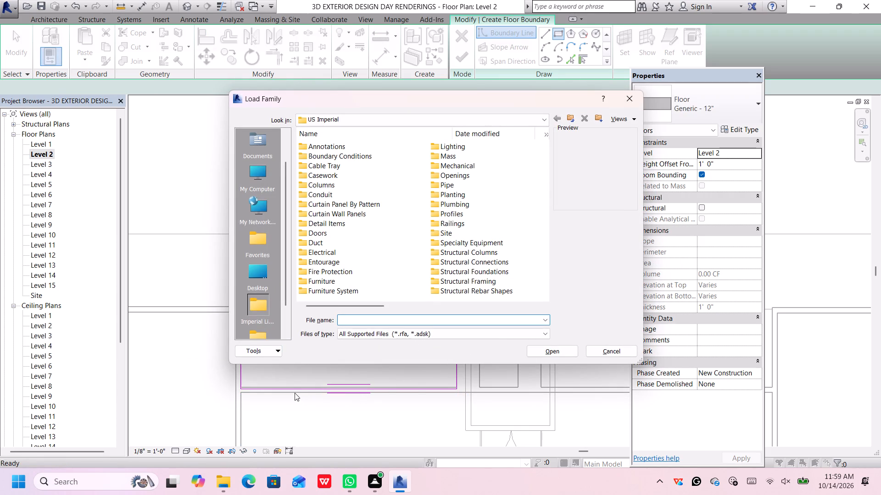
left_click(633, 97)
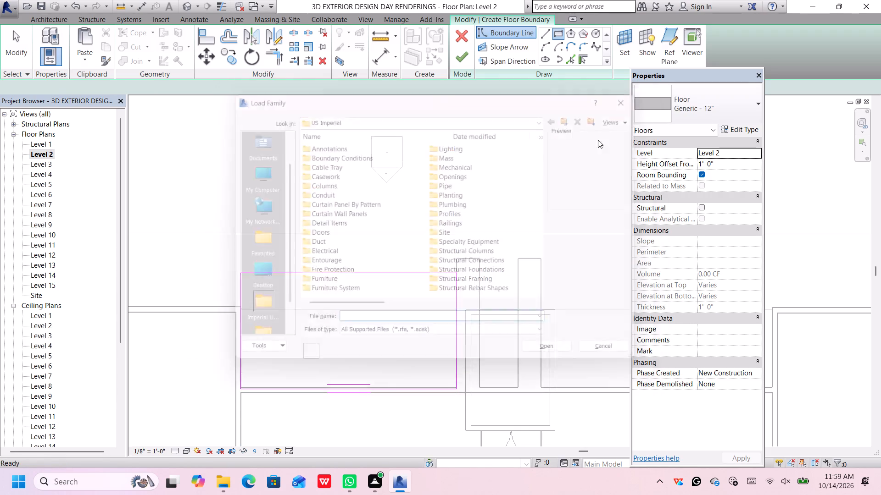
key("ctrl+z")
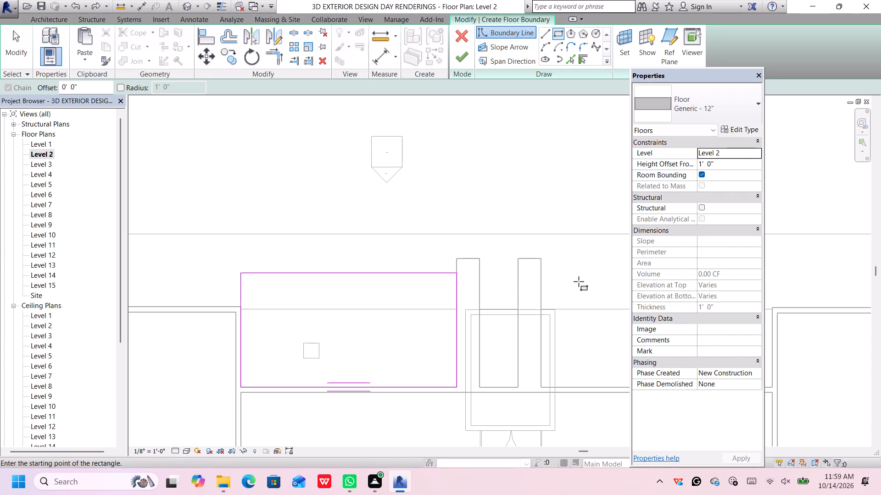
Sketch a second floor boundary rectangle about 30'-2" by 14'-10 1/2" along the north wall, east of the entrance walls, aligned with the first.
middle_click_drag(580, 281, 440, 277)
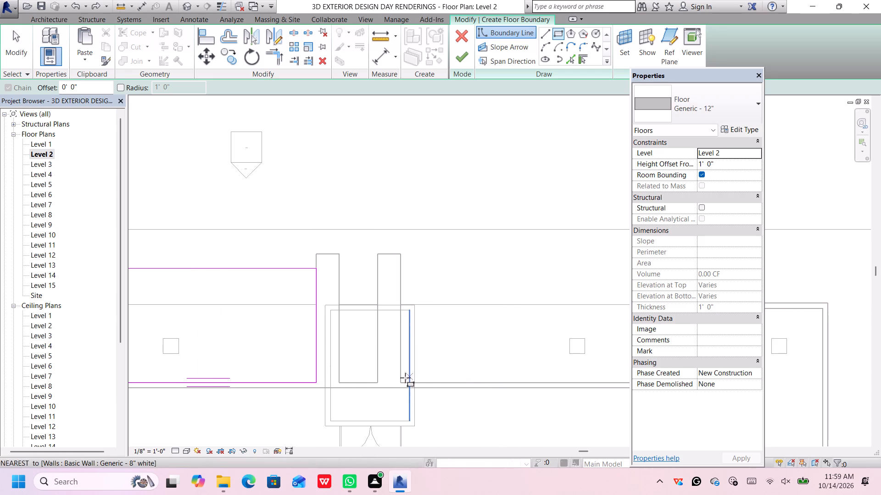
left_click(402, 380)
scroll(484, 293, "down", 3)
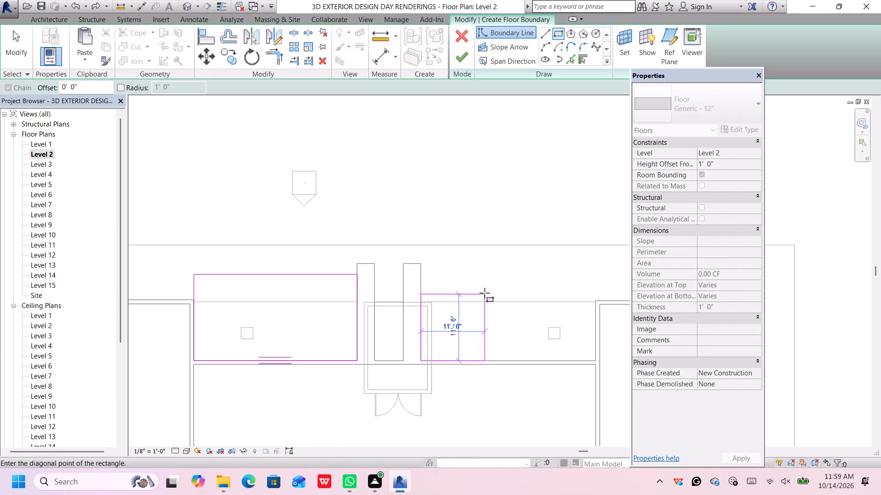
scroll(485, 293, "down", 1)
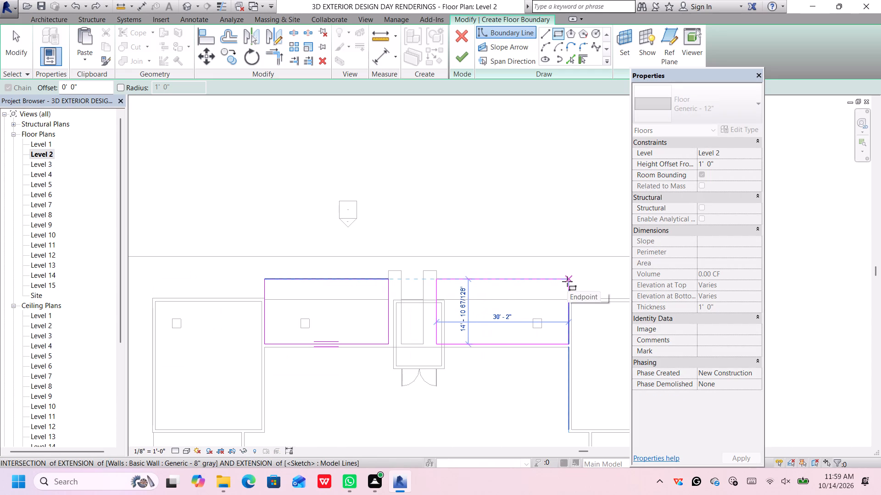
left_click(567, 280)
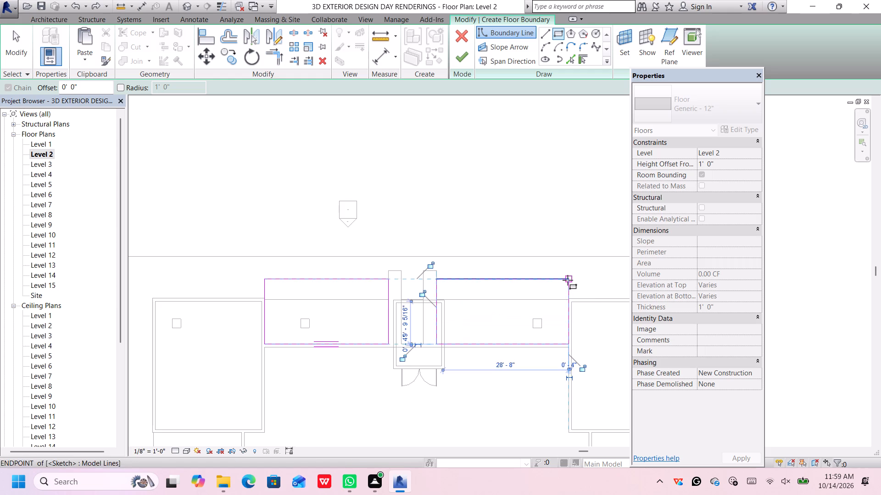
Sketch a third floor boundary rectangle about 28'-2" by 15'-2" outside the south wall, west of the entrance walls.
scroll(533, 364, "down", 5)
scroll(533, 364, "up", 1)
middle_click_drag(533, 411, 530, 291)
scroll(530, 297, "down", 1)
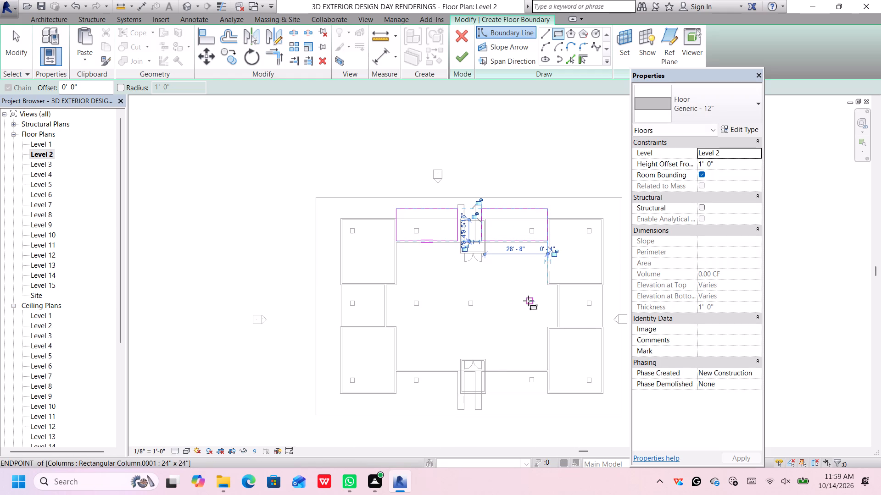
scroll(436, 396, "up", 3)
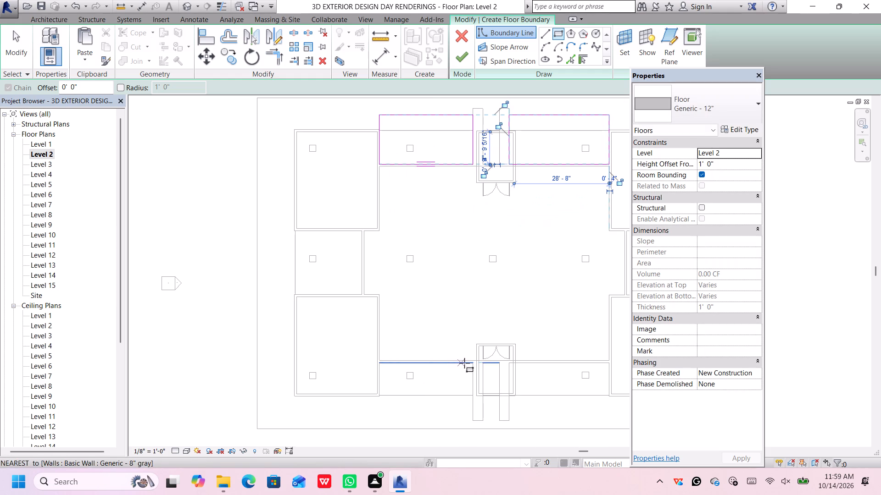
left_click(472, 363)
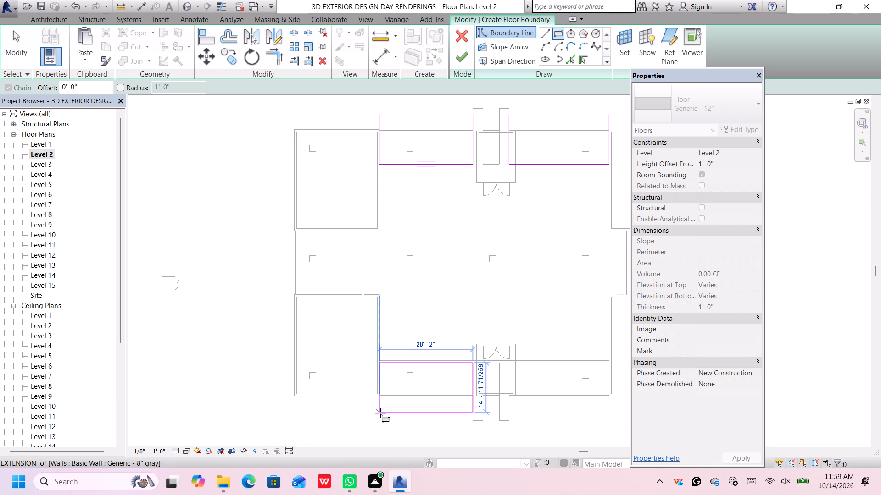
left_click(380, 413)
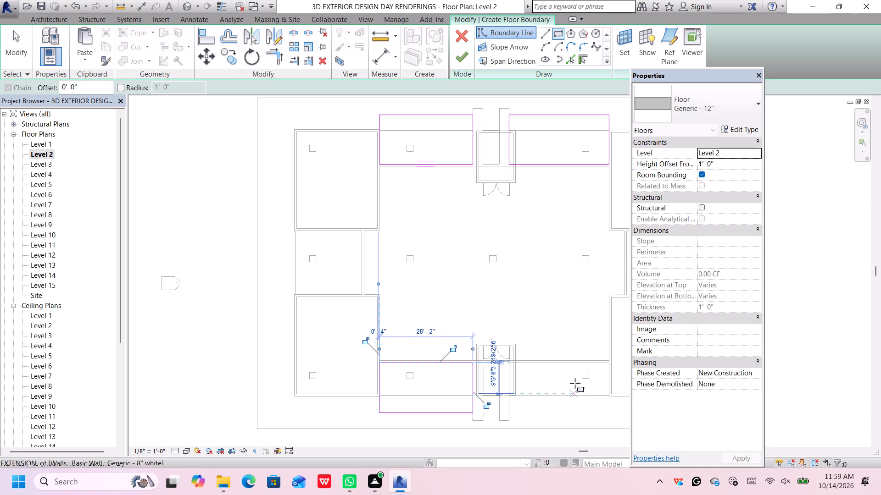
Sketch a fourth boundary rectangle about 30'-2" by 15'-2" along the south wall, east of the entrance walls, and finish the floor.
scroll(516, 374, "up", 3)
middle_click_drag(529, 387, 506, 361)
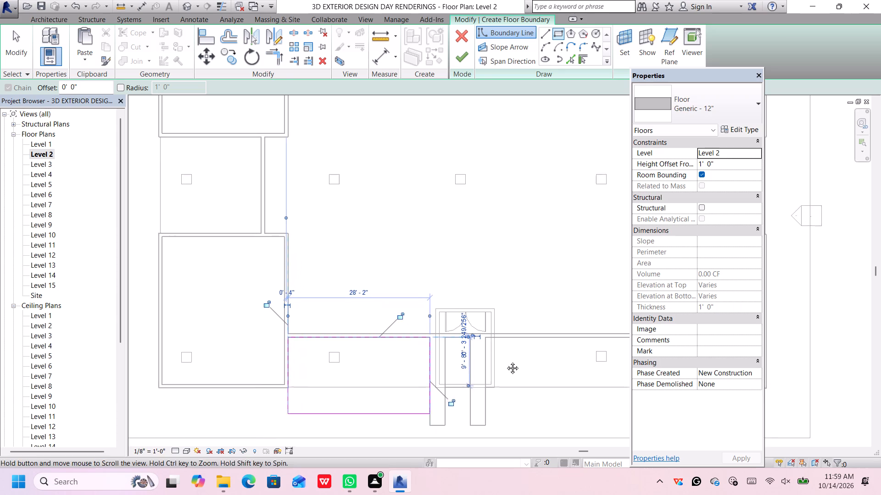
middle_click_drag(506, 361, 503, 358)
left_click(481, 328)
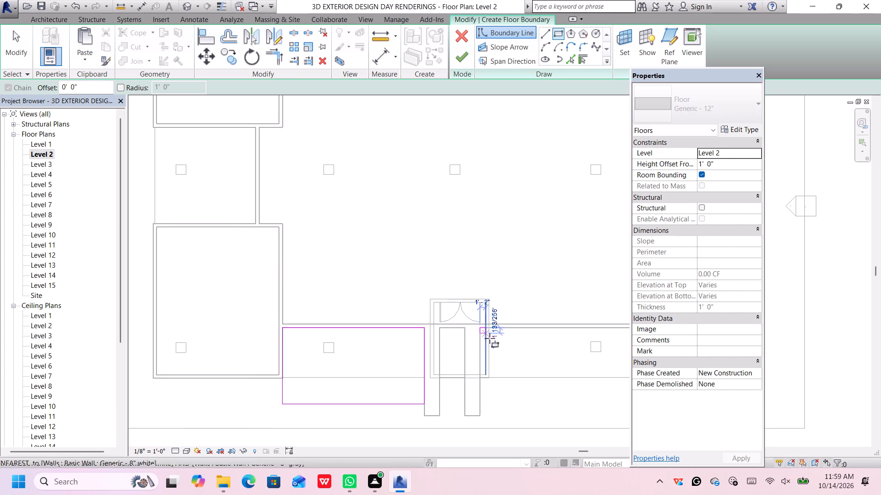
scroll(524, 380, "down", 4)
scroll(527, 385, "up", 1)
middle_click_drag(529, 386, 493, 359)
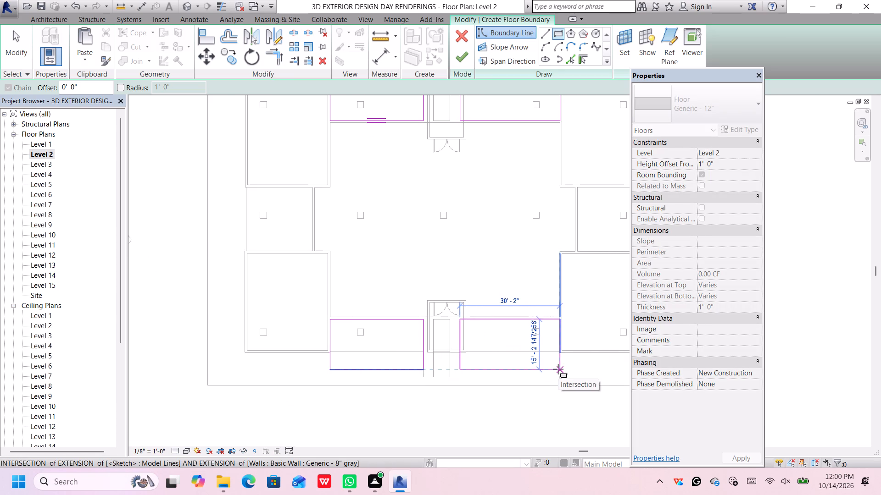
left_click(558, 369)
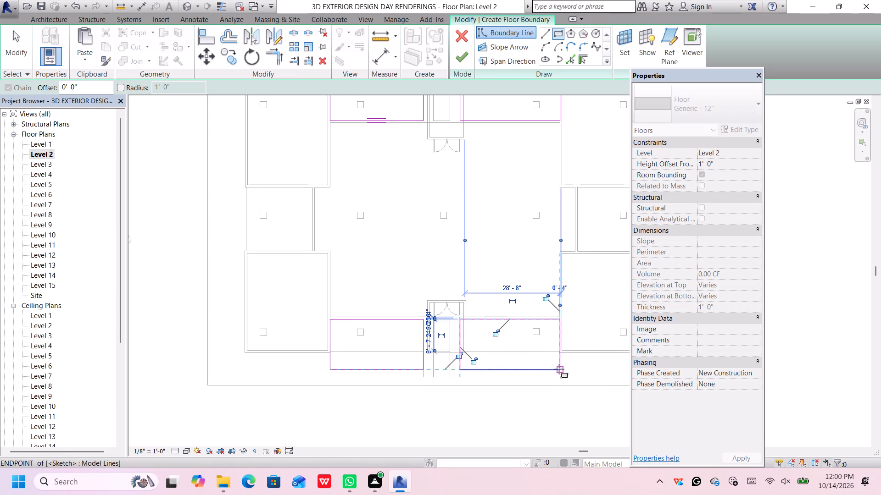
scroll(547, 411, "down", 3)
middle_click_drag(547, 411, 531, 407)
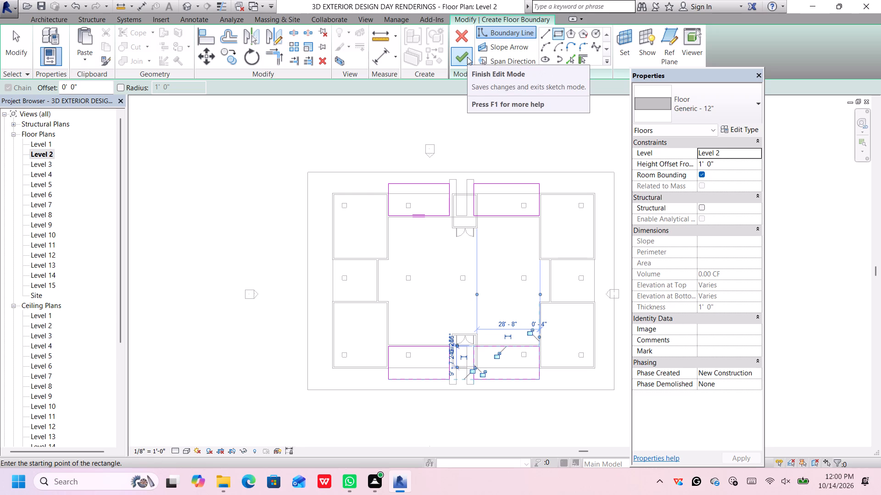
left_click(468, 57)
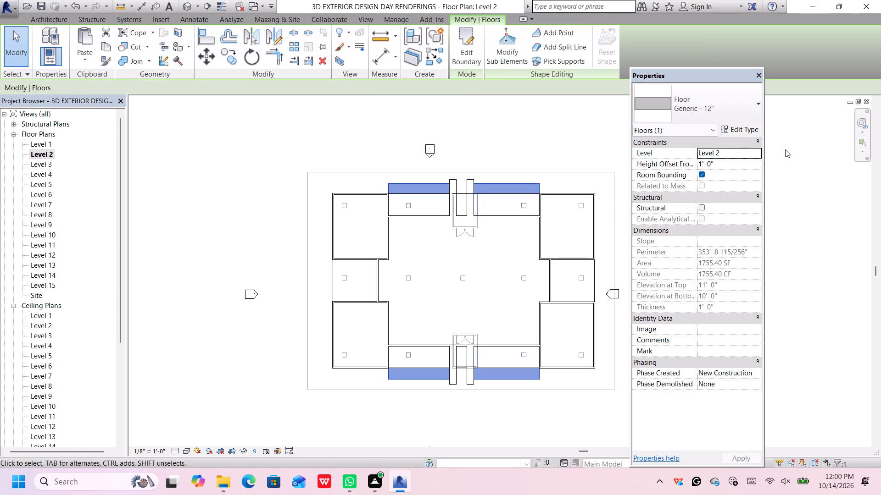
Open the default 3D view and examine the new floor slabs from the top-front-left corner.
left_click(184, 2)
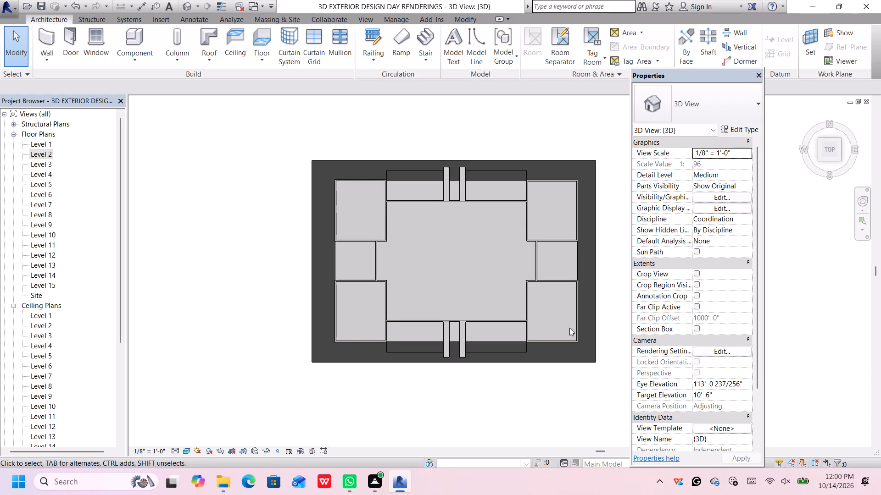
left_click(820, 158)
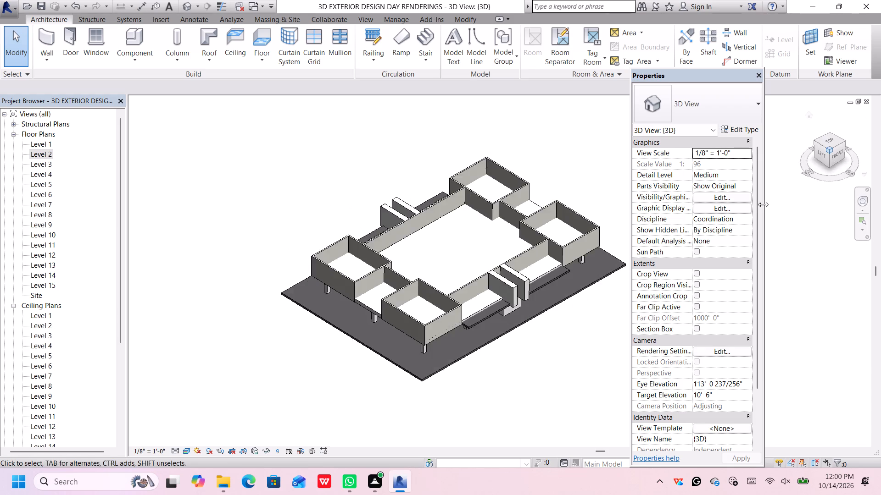
Set the height offset from Level 2 of the Generic - 12" slabs beside the entrances to 3' 0".
middle_click_drag(604, 312, 547, 263)
scroll(540, 261, "up", 5)
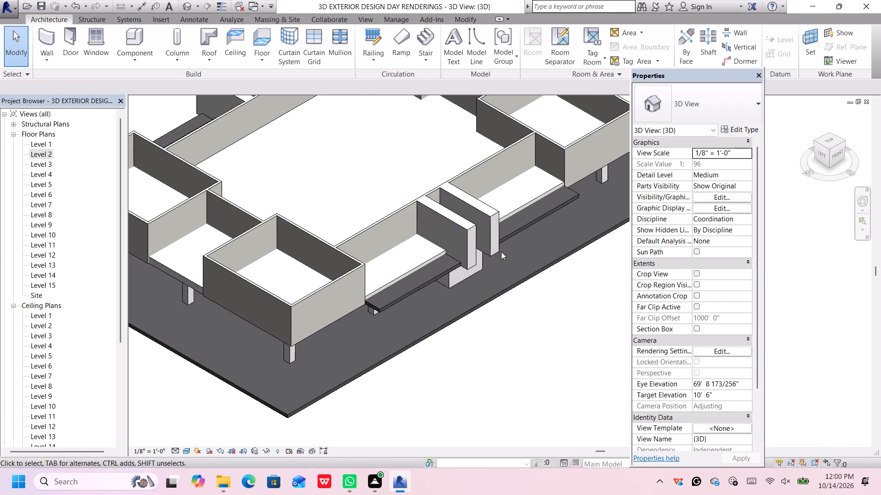
scroll(492, 249, "up", 2)
scroll(398, 282, "up", 2)
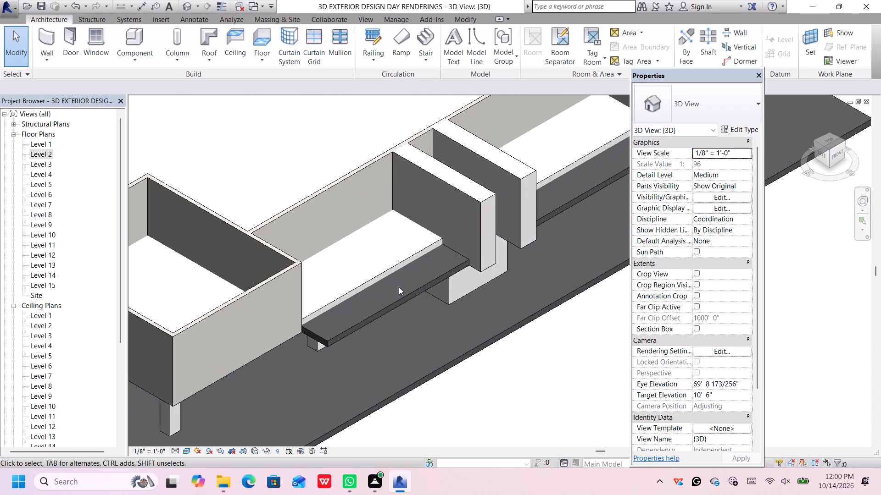
left_click(401, 302)
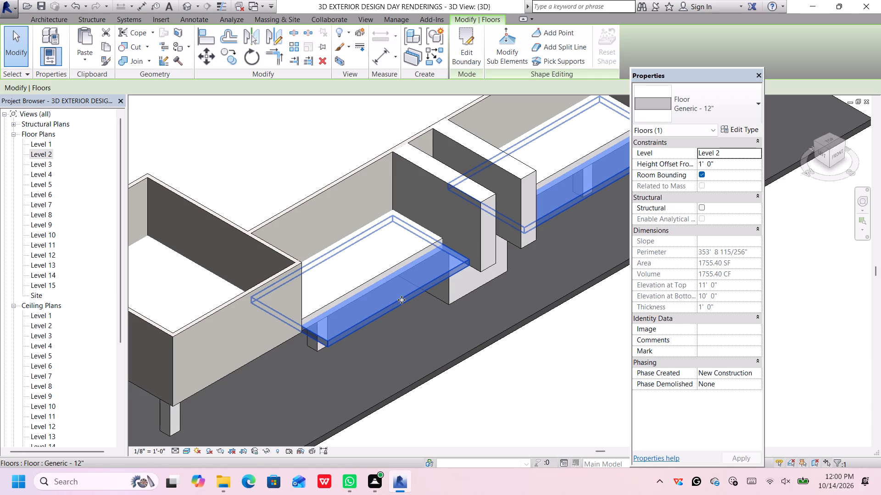
scroll(405, 296, "down", 2)
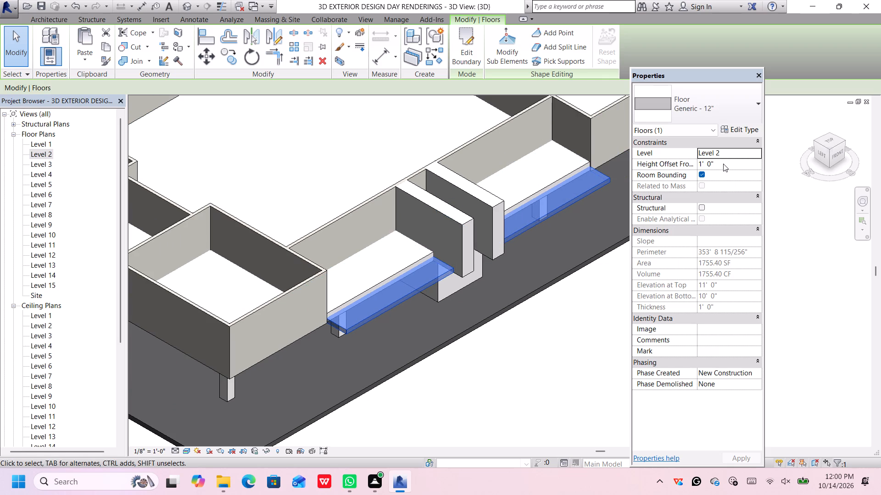
left_click(723, 164)
key("BackSpace")
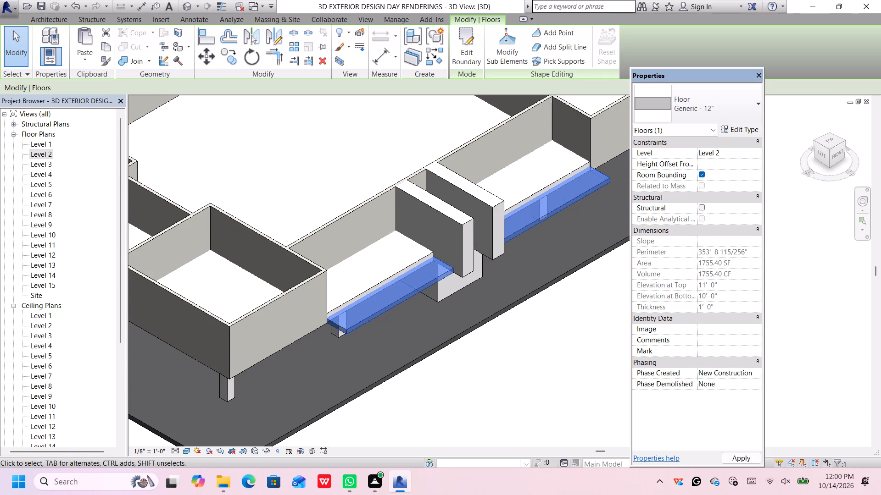
key("3")
key("apostrophe")
key("Return")
key("Return")
Examine the raised slabs against the north and south entrance walls from closer and wider views, and clear the selection.
scroll(585, 180, "up", 3)
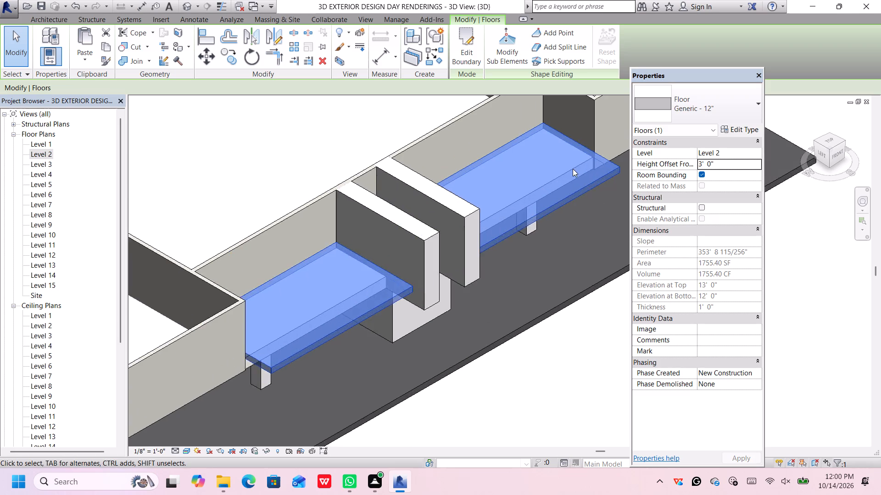
scroll(573, 169, "up", 3)
scroll(581, 154, "down", 8)
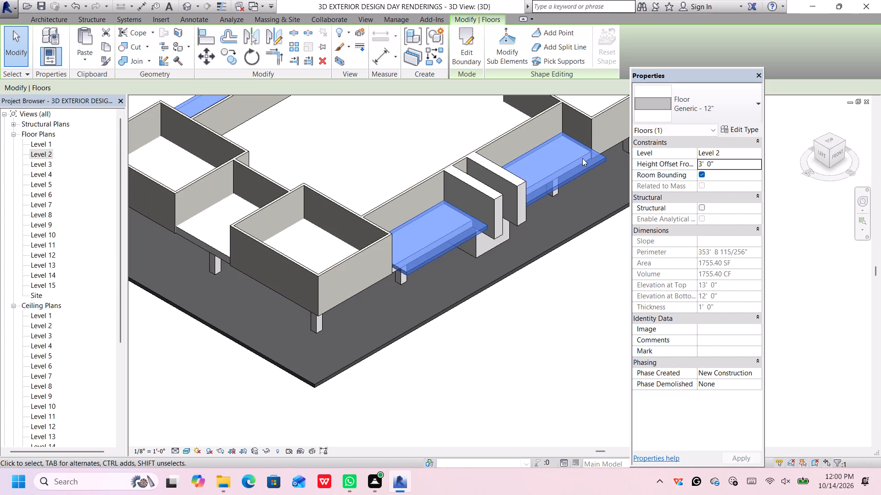
middle_click_drag(582, 286, 590, 297)
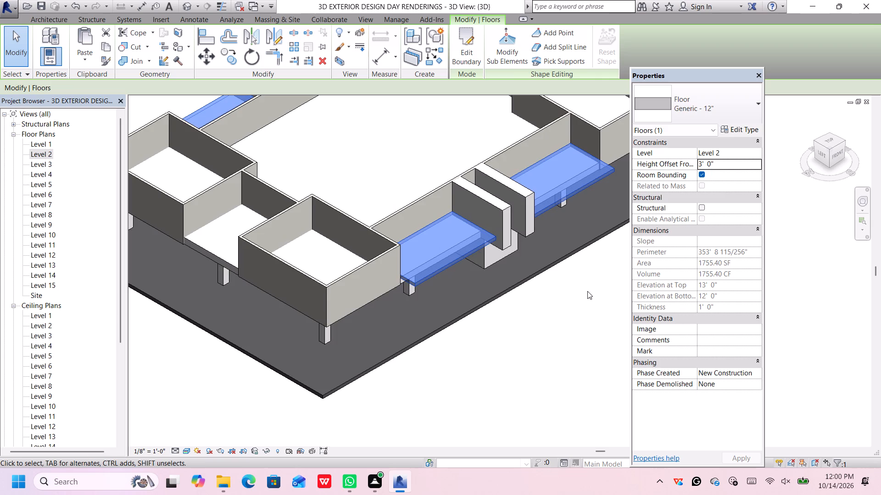
scroll(586, 285, "down", 2)
middle_click_drag(548, 164, 558, 187)
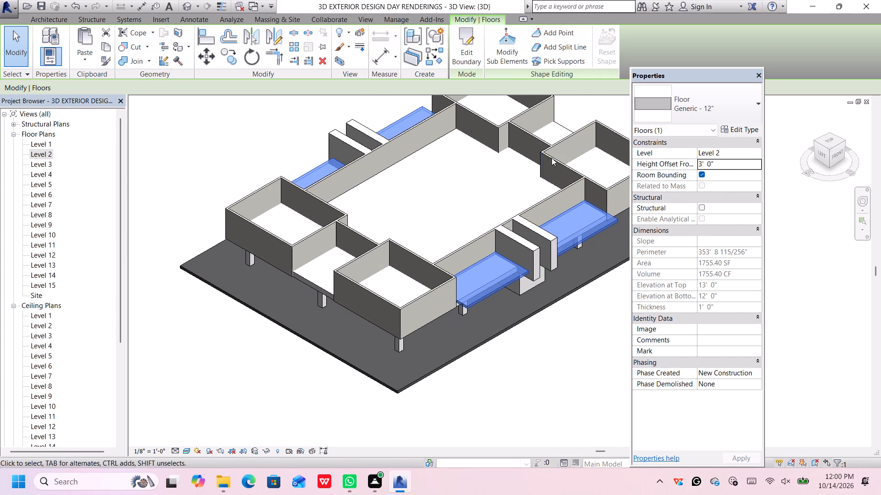
middle_click_drag(609, 322, 594, 308)
left_click(518, 356)
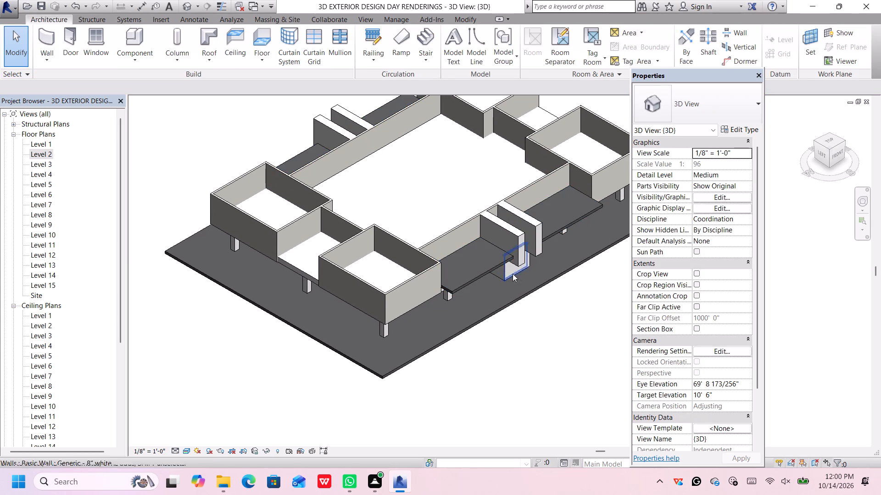
Change the east wall of the southwest corner room to the Generic - 3' wall type.
scroll(488, 275, "up", 1)
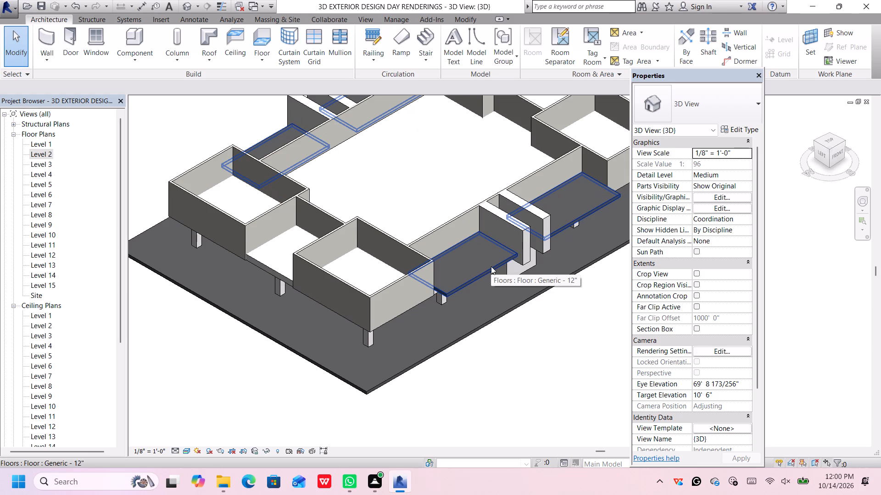
left_click(421, 253)
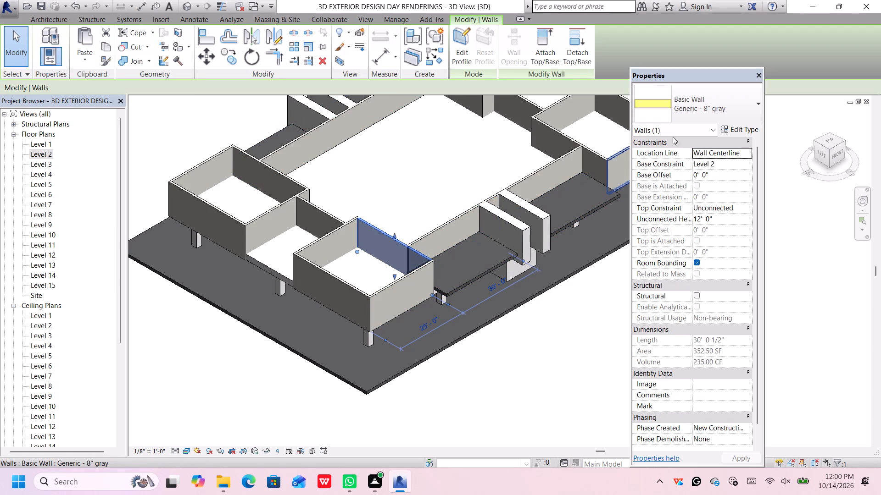
left_click(698, 114)
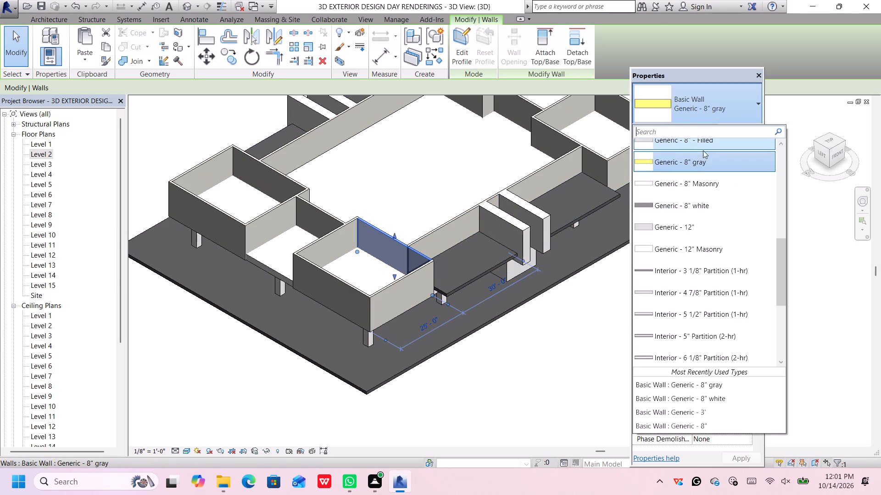
scroll(705, 221, "up", 1)
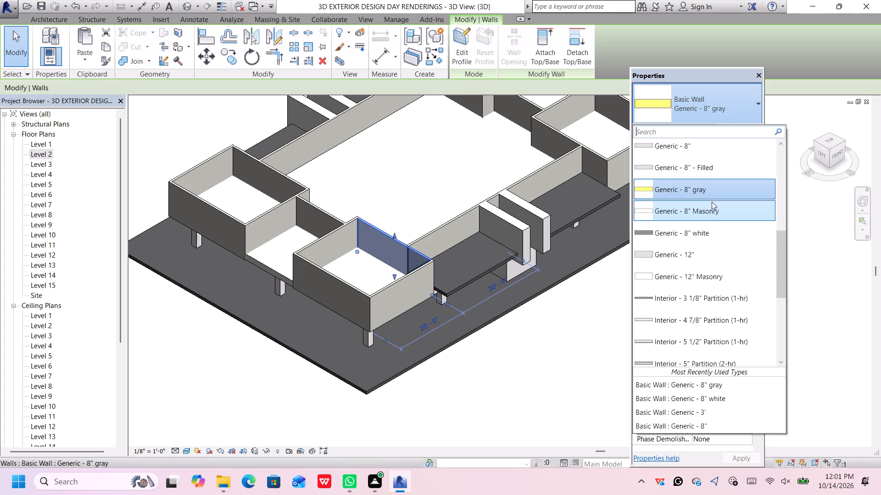
scroll(713, 201, "up", 3)
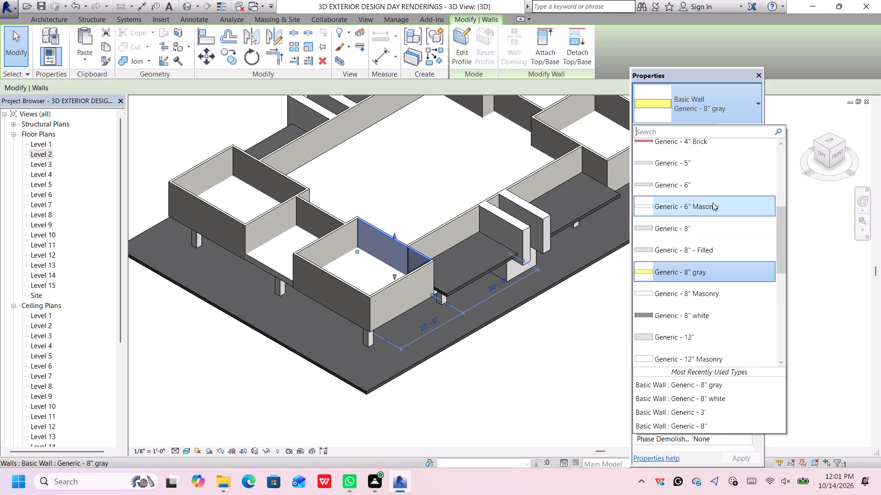
scroll(708, 225, "up", 1)
left_click(731, 147)
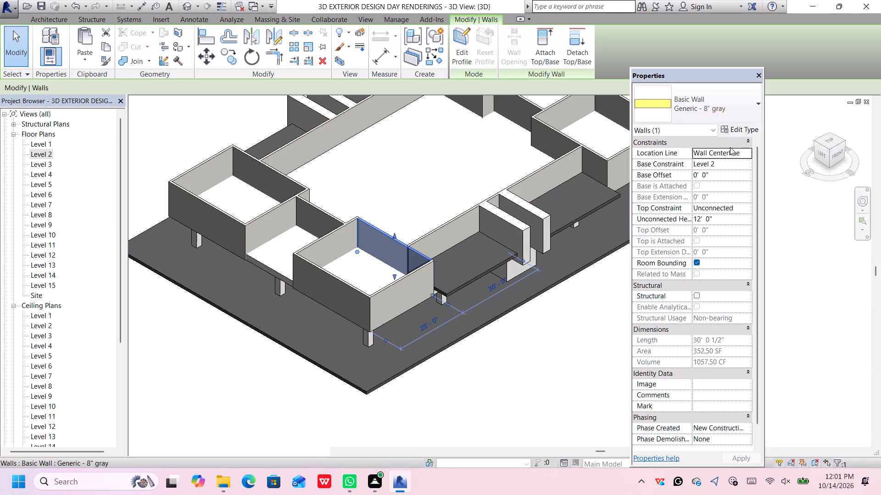
Stretch the southern end of the southwest room's thick east wall outward beyond the facade to a length of 33' 0".
middle_click_drag(587, 233, 540, 204)
middle_click_drag(507, 225, 503, 225)
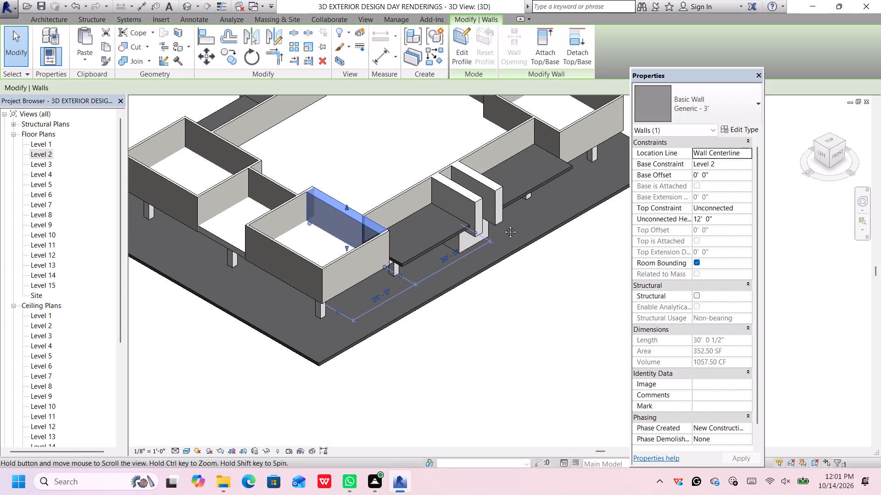
middle_click_drag(503, 225, 474, 227)
middle_click_drag(472, 227, 485, 267)
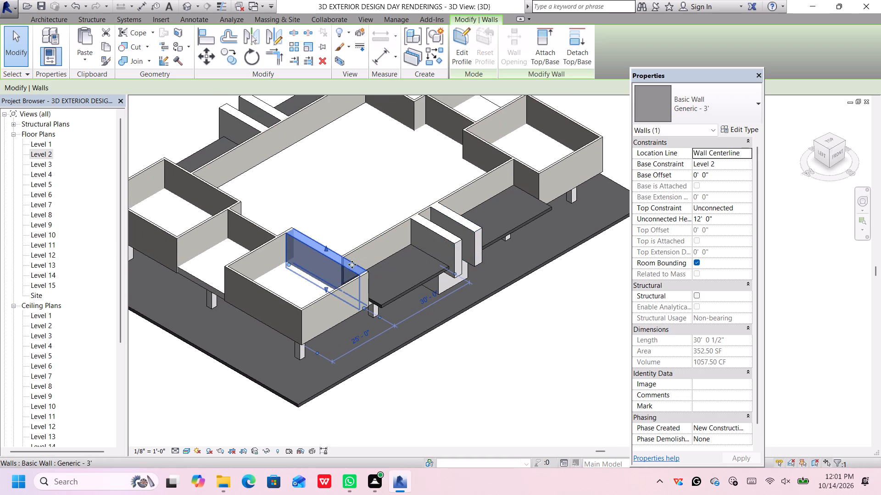
left_click(351, 266)
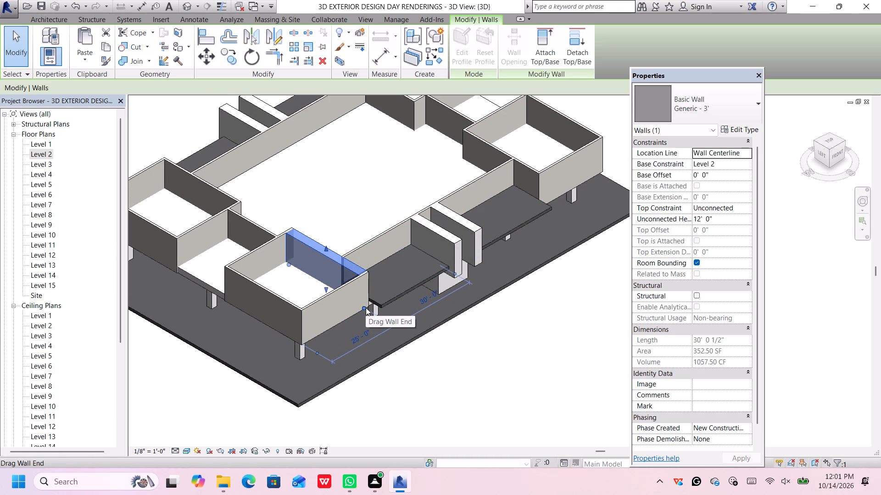
left_click_drag(366, 308, 378, 321)
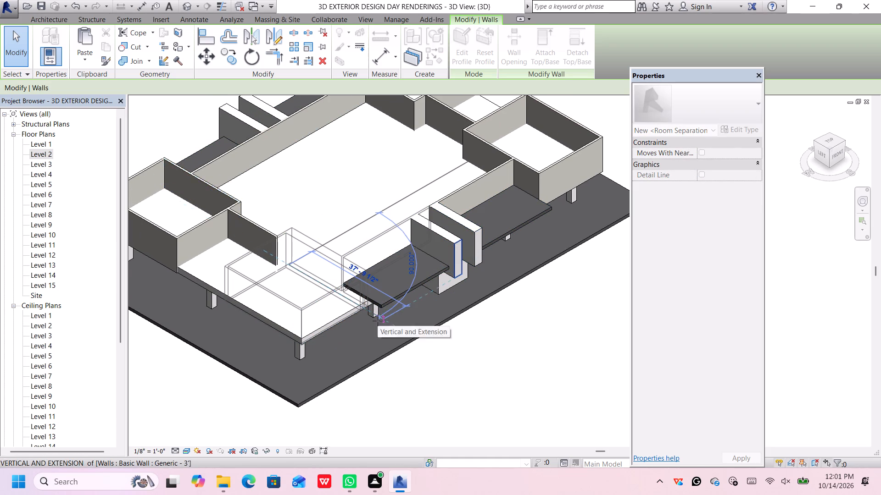
left_click_drag(378, 321, 380, 313)
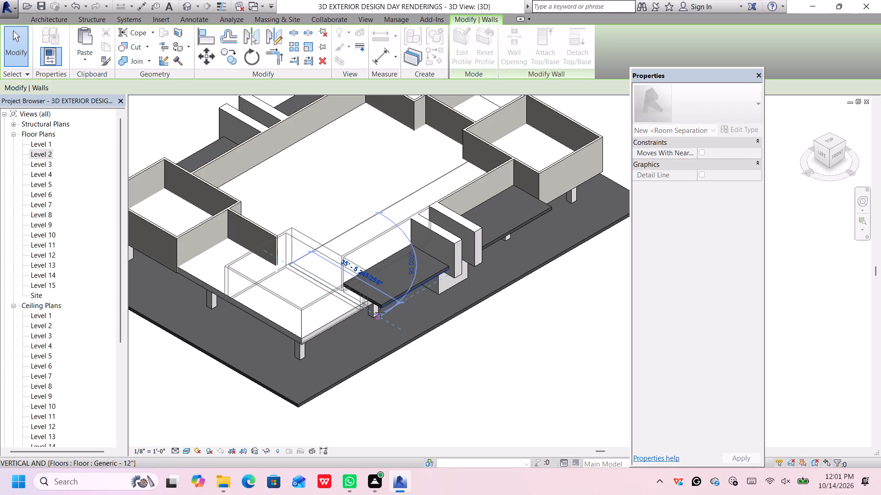
left_click_drag(380, 313, 374, 312)
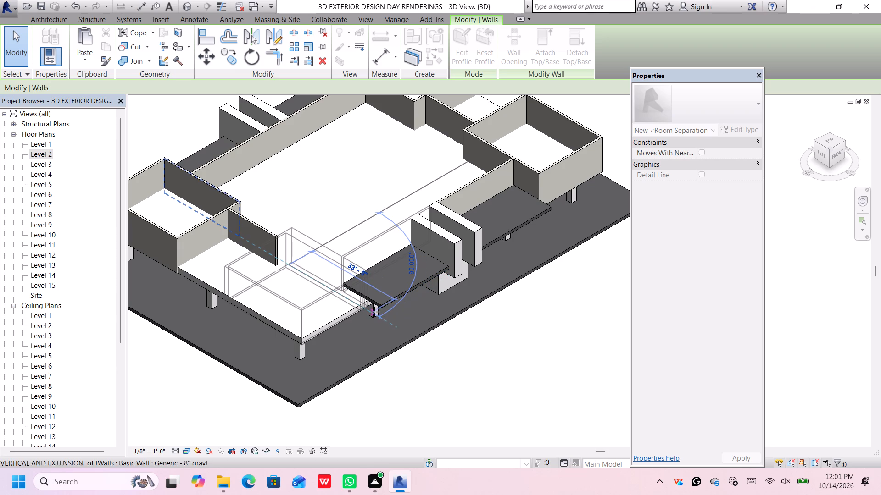
left_click_drag(374, 312, 374, 311)
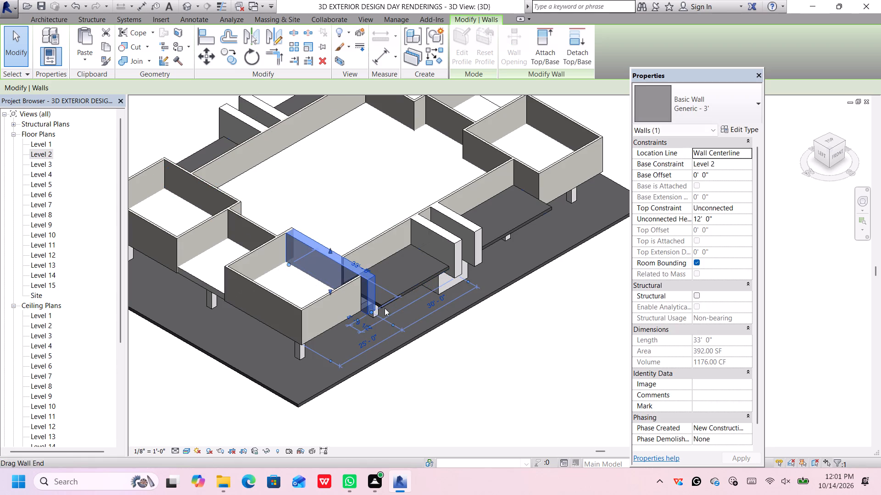
Examine how the extended wall end meets the projecting south slab and the column beneath, and clear the selection.
scroll(434, 302, "up", 5)
scroll(317, 310, "up", 6)
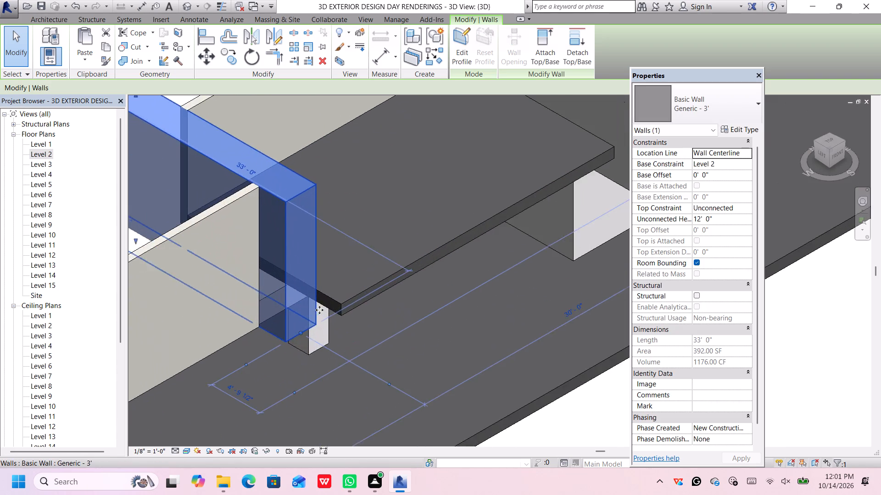
middle_click_drag(336, 302, 347, 290)
scroll(348, 290, "down", 6)
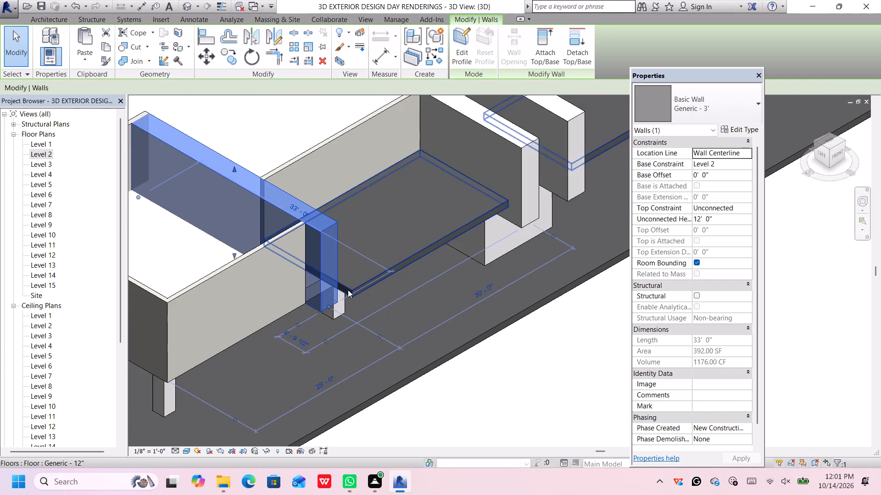
scroll(348, 290, "down", 1)
scroll(404, 269, "up", 3)
scroll(401, 278, "down", 1)
middle_click_drag(400, 280, 461, 253)
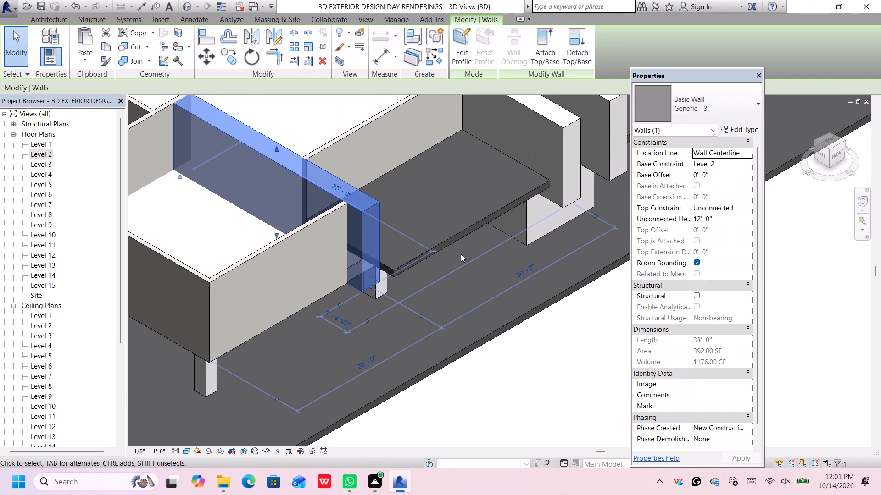
scroll(461, 254, "down", 2)
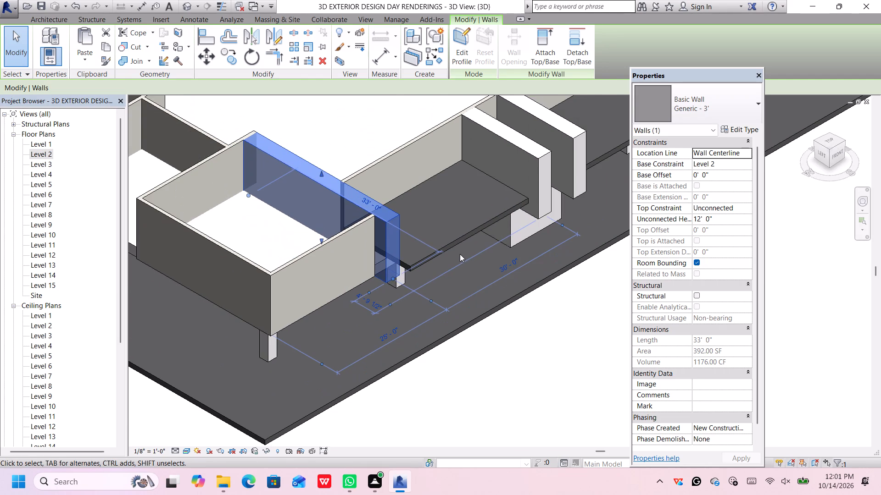
scroll(528, 220, "down", 3)
left_click(490, 347)
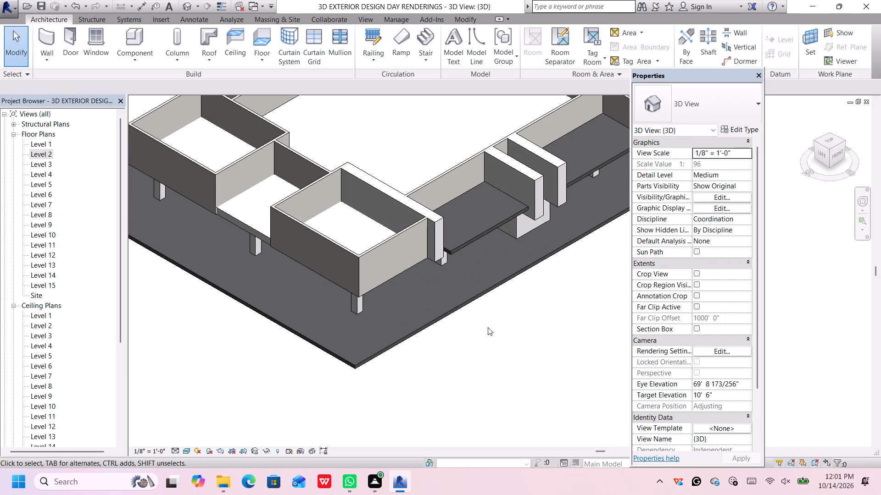
Nudge the southwest room's thick east wall outward past the south facade to a length of 37' 11", and clear the selection.
middle_click_drag(472, 339, 537, 360)
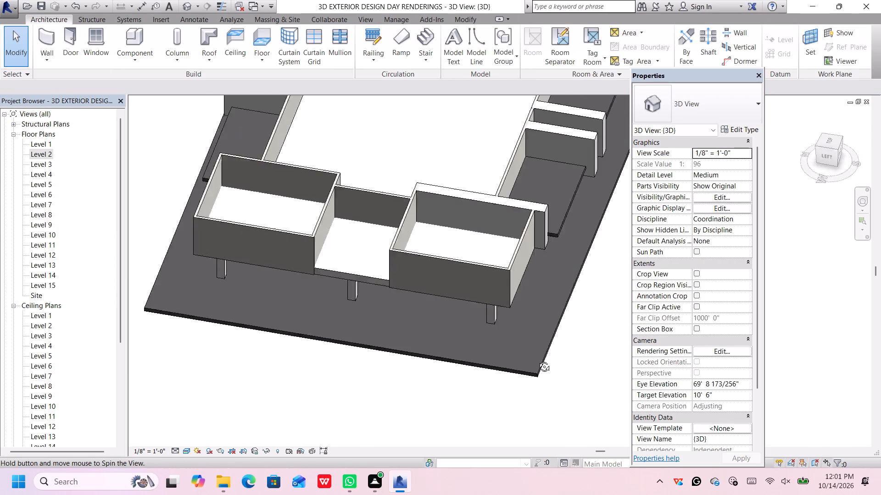
middle_click_drag(537, 360, 530, 253)
scroll(544, 183, "up", 7)
left_click(550, 160)
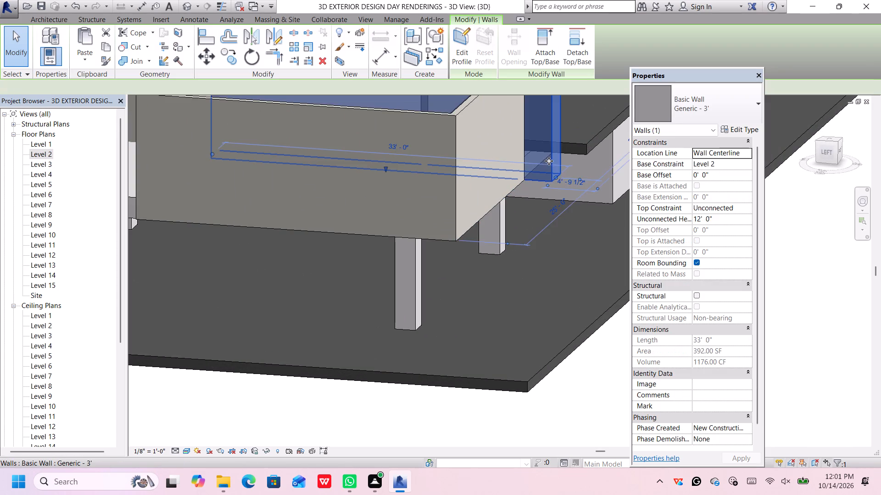
scroll(549, 165, "down", 6)
middle_click_drag(594, 234, 481, 226)
middle_click_drag(481, 245, 474, 300)
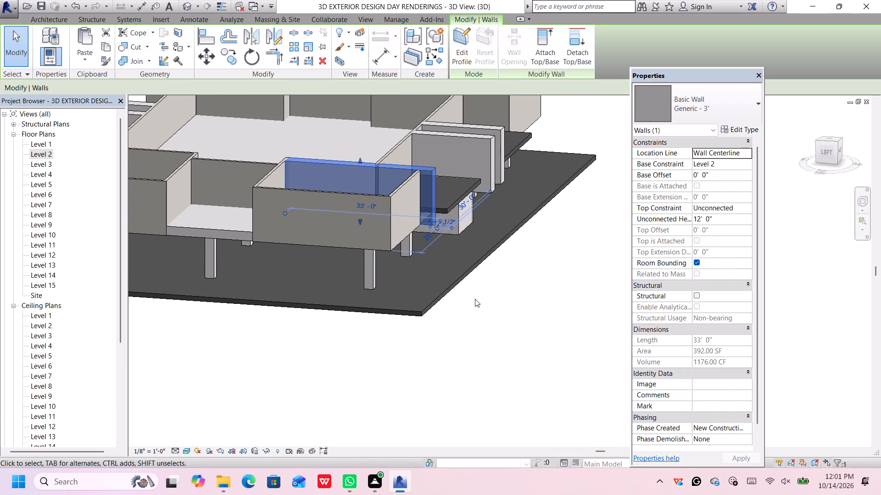
key("Right")
key("Right")
key("Right")
key("Right")
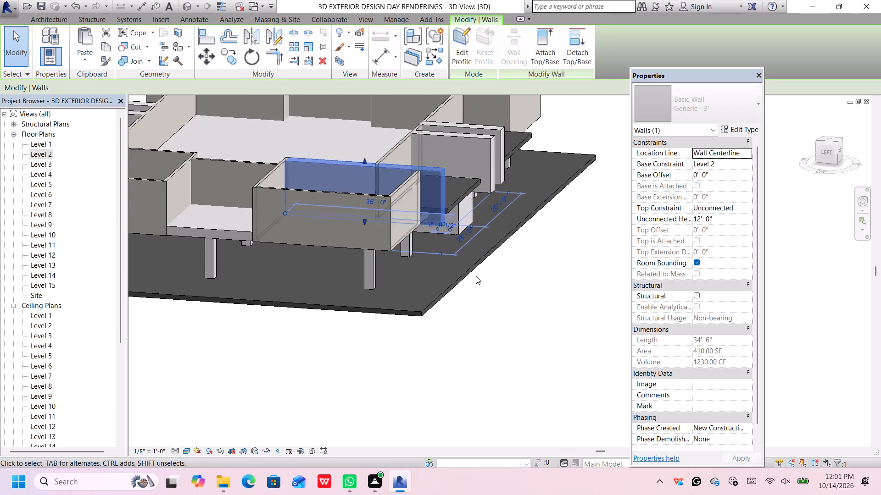
scroll(473, 202, "up", 2)
key("Right")
key("Right")
key("Right")
key("Right")
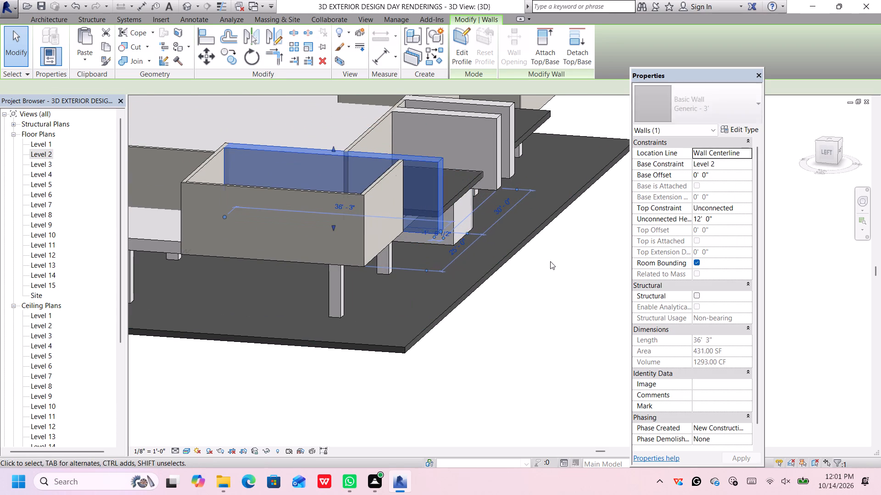
key("Right")
key("Right")
key("Right")
scroll(550, 261, "down", 2)
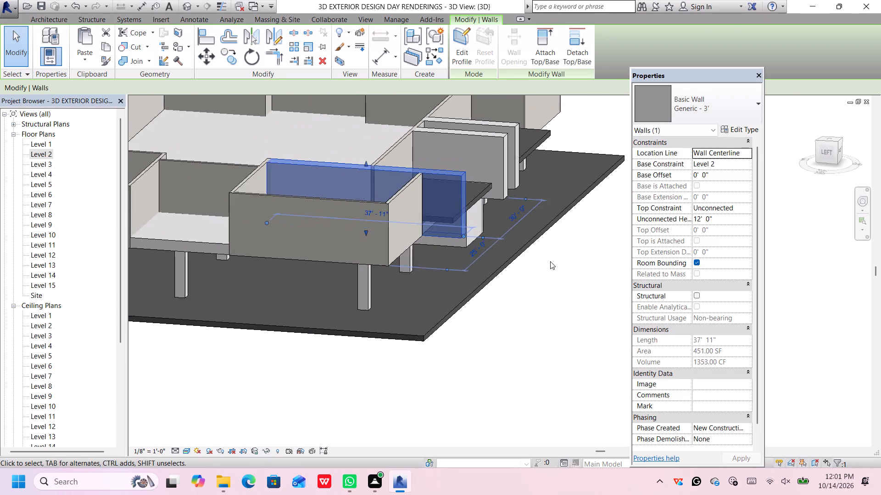
scroll(550, 261, "down", 1)
left_click(552, 275)
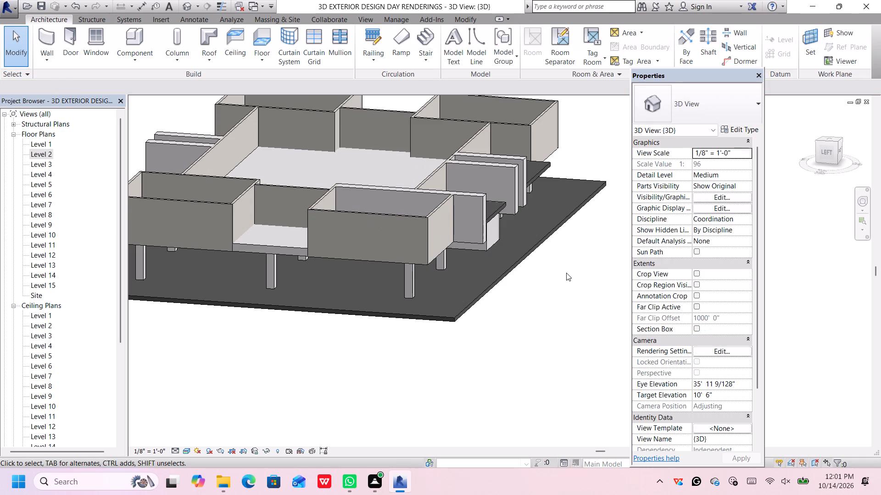
Examine how far the thick east wall projects beside the south slab, from front, corner and close views.
middle_click_drag(566, 273, 403, 276)
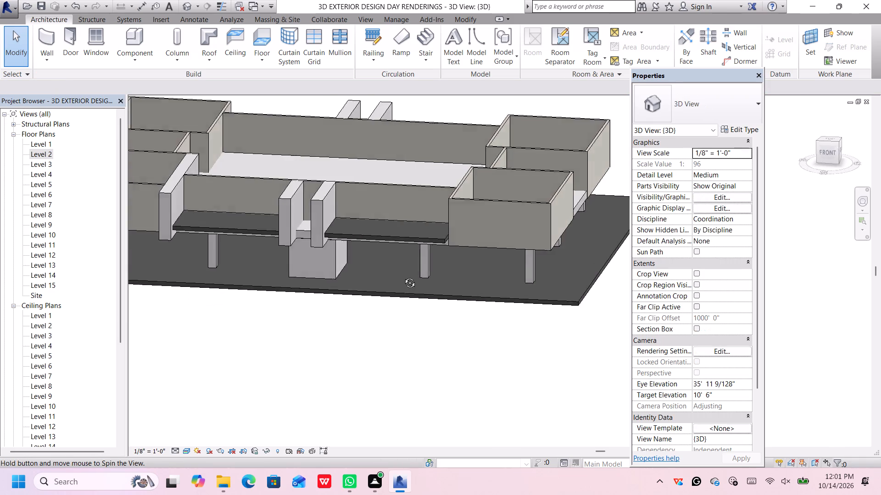
middle_click_drag(403, 276, 501, 268)
middle_click_drag(503, 266, 510, 277, "shift")
scroll(509, 273, "down", 2)
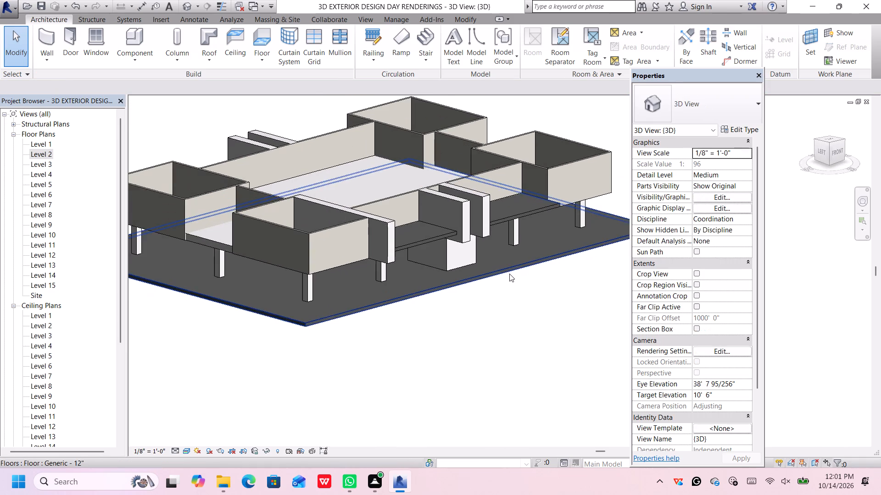
middle_click_drag(512, 316, 507, 284)
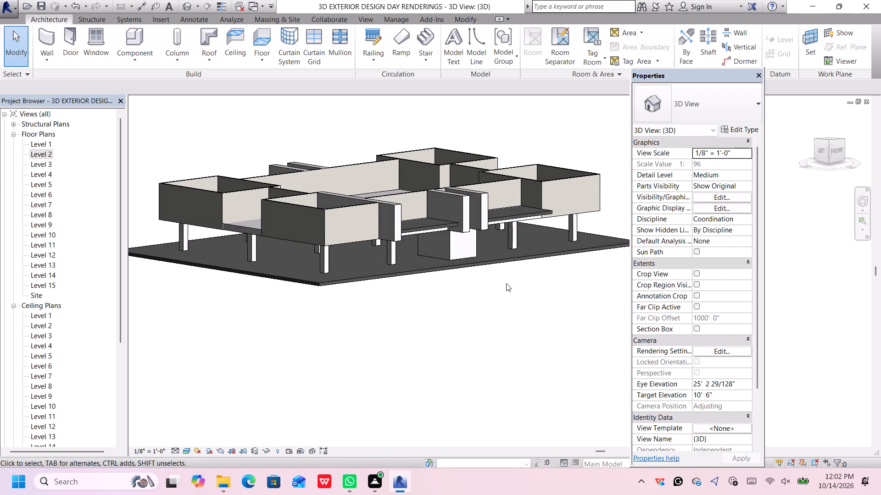
scroll(450, 242, "up", 3)
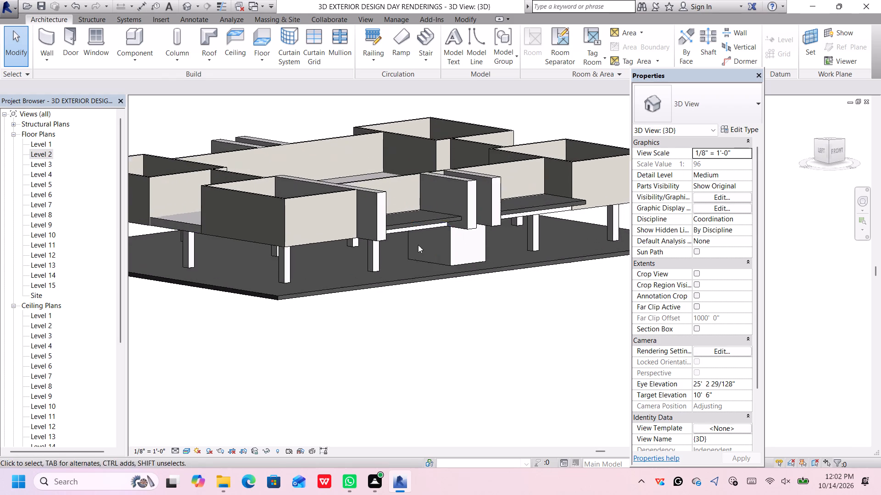
scroll(418, 245, "up", 2)
scroll(364, 216, "up", 3)
middle_click_drag(365, 221, 416, 302)
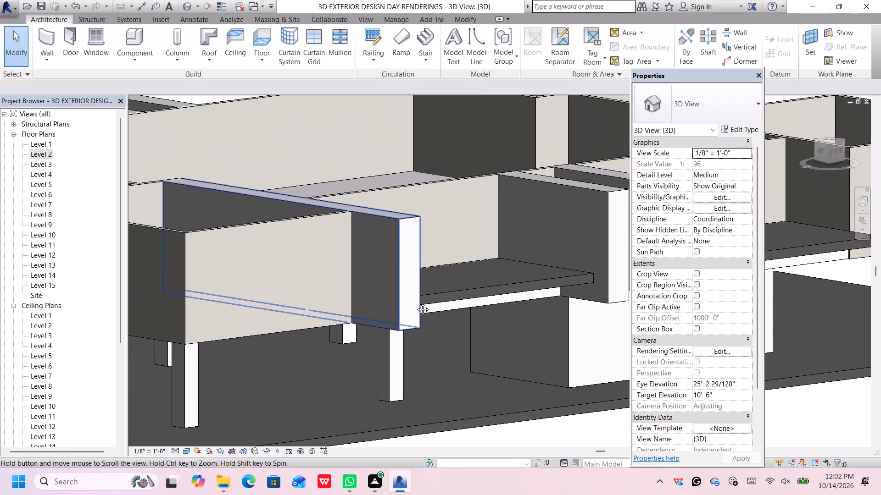
middle_click_drag(416, 302, 437, 319)
scroll(423, 306, "down", 3)
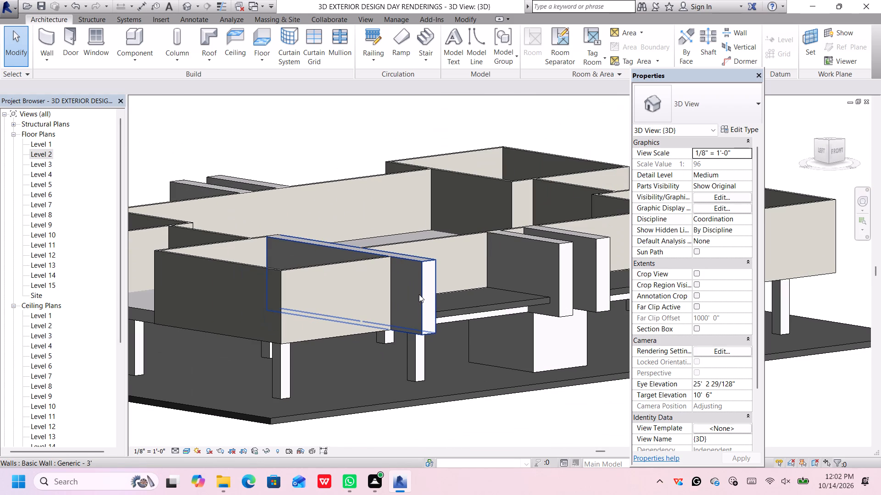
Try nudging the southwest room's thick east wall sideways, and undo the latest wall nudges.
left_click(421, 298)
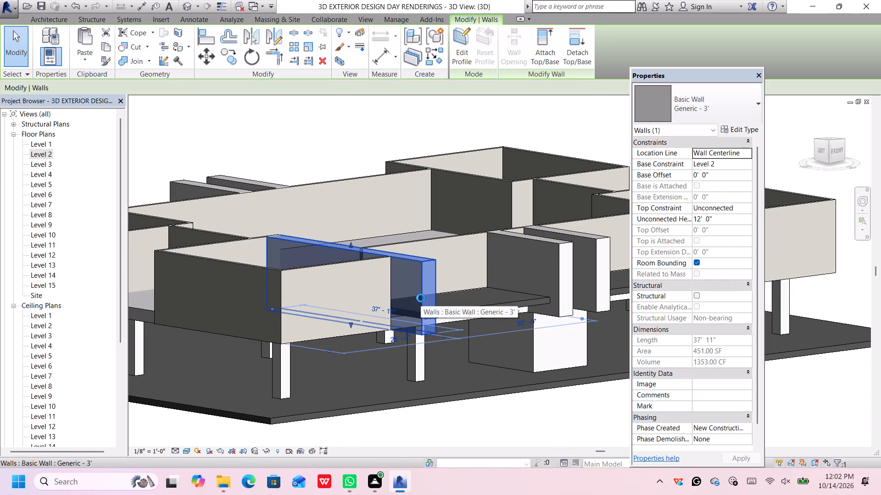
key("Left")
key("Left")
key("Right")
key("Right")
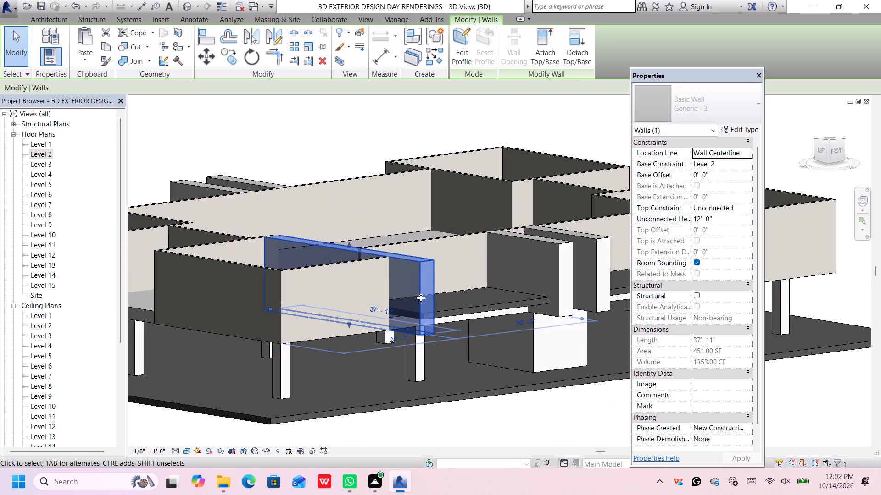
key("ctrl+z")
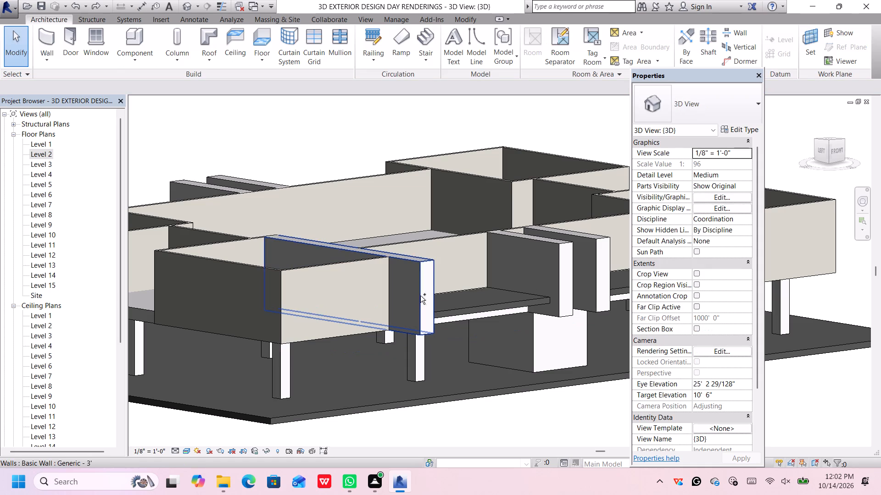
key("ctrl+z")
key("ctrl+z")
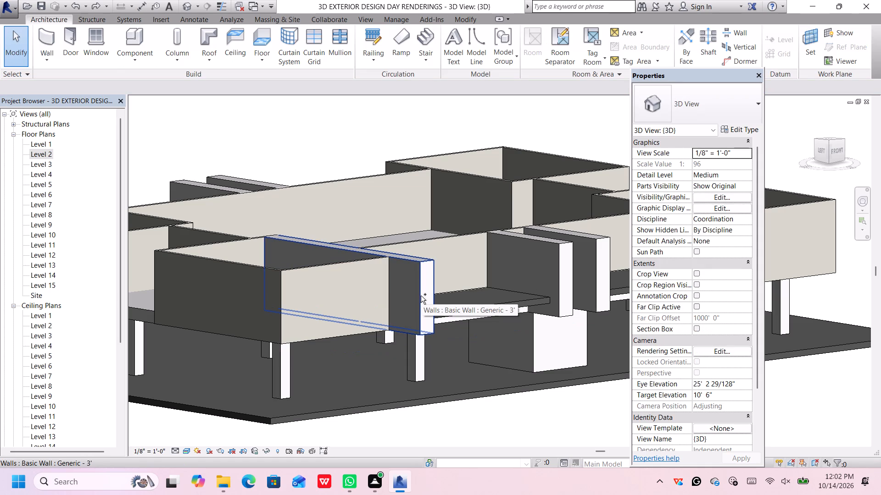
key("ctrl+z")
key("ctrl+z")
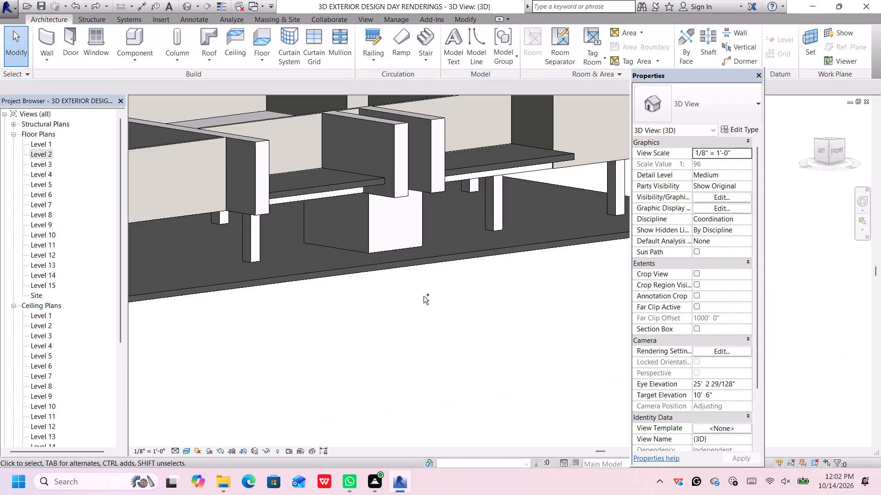
Nudge the southwest room's thick east wall back toward the building to a length of 34' 9", and clear the selection.
scroll(374, 295, "down", 3)
middle_click_drag(379, 300, 380, 301)
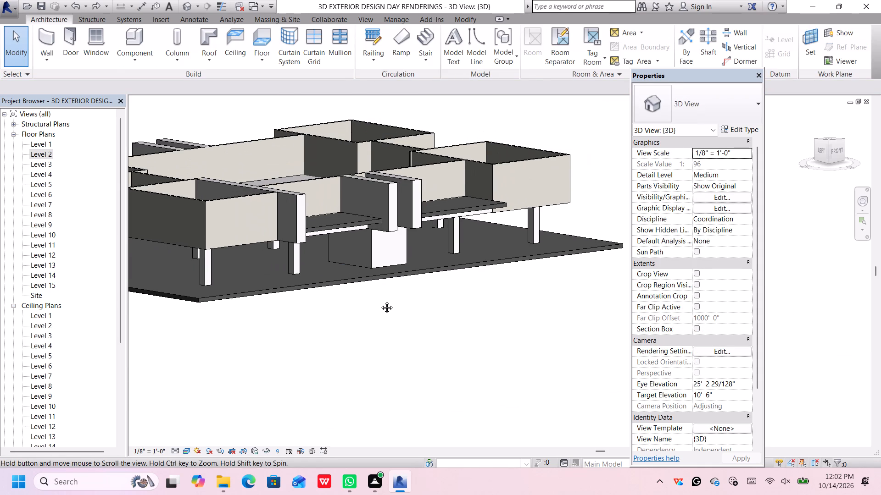
middle_click_drag(380, 301, 440, 355)
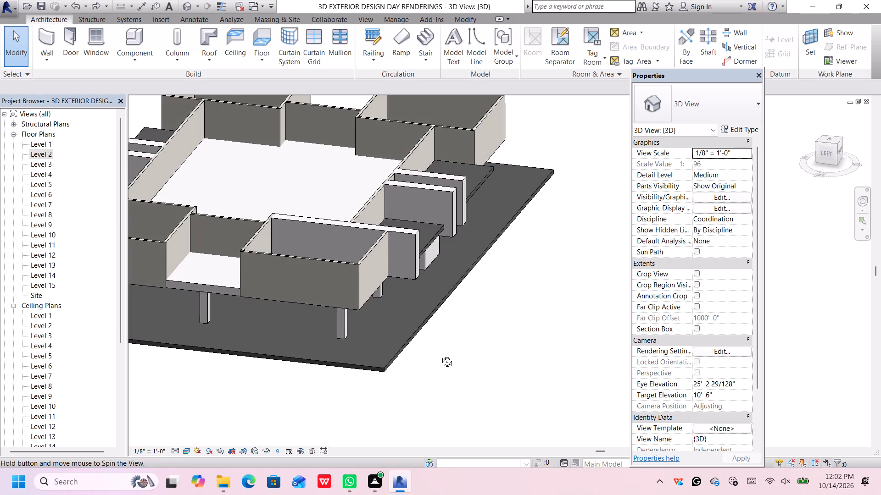
middle_click_drag(440, 355, 436, 345)
scroll(432, 310, "up", 4)
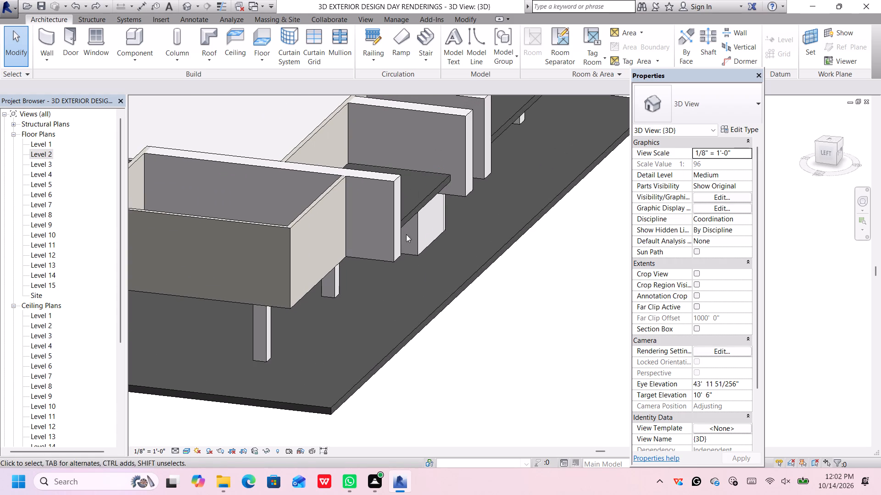
scroll(382, 220, "up", 2)
left_click(395, 210)
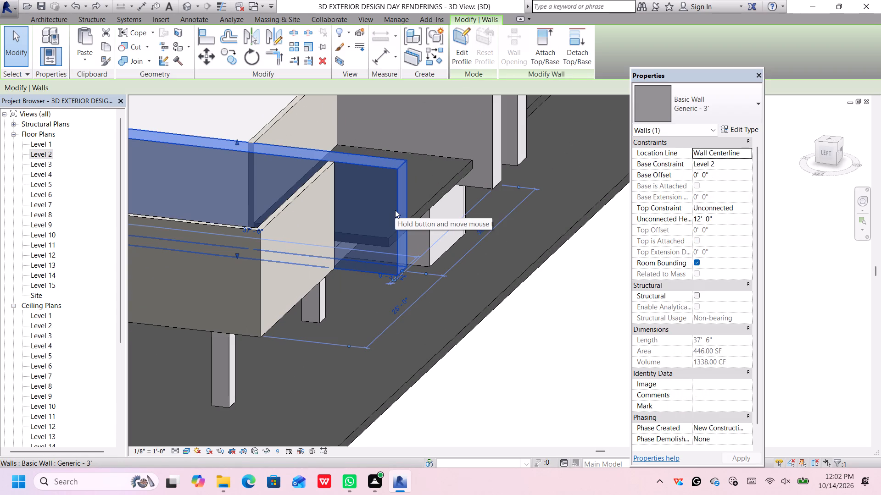
key("Left")
key("Left")
key("Left")
key("Left")
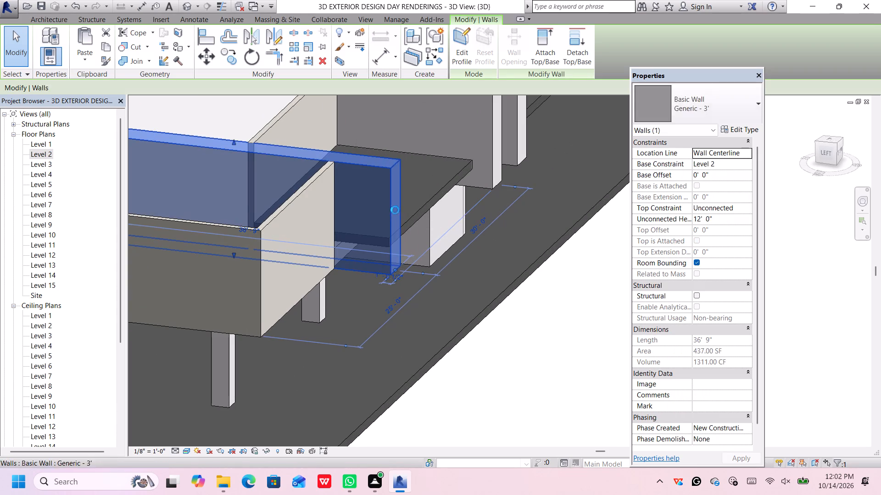
key("Left")
key("Left")
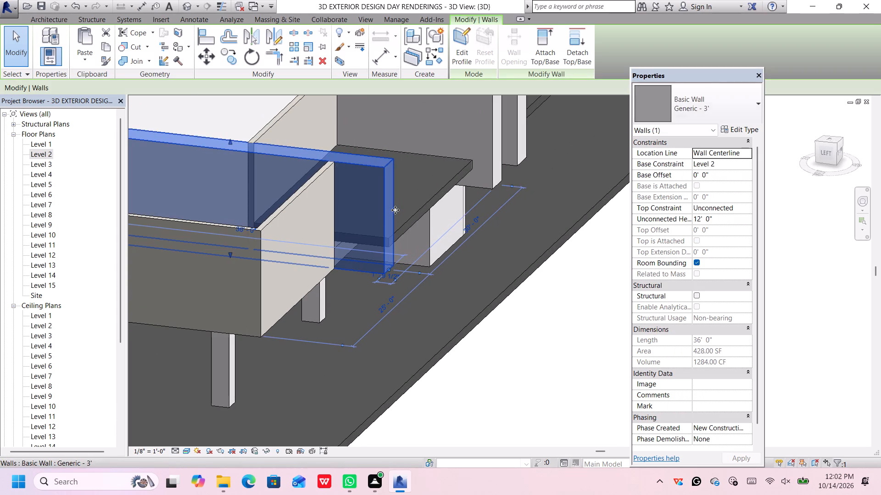
key("Left")
key("Left")
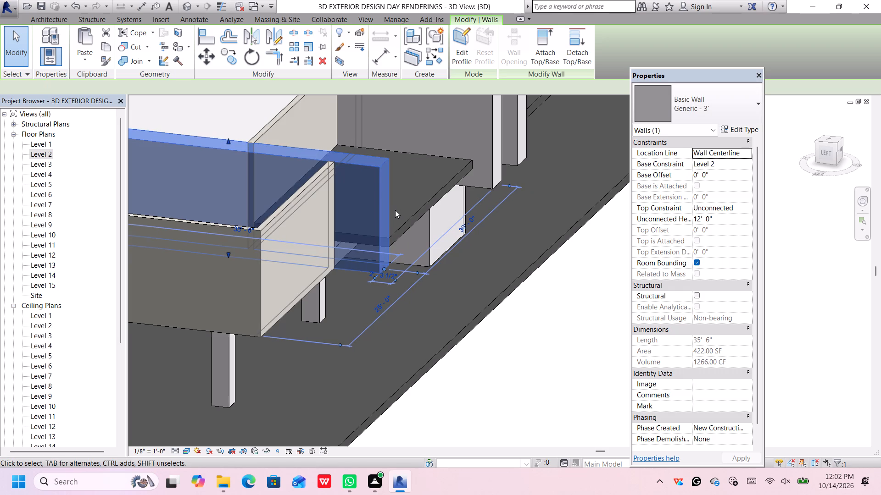
key("Left")
key("Left")
key("Left")
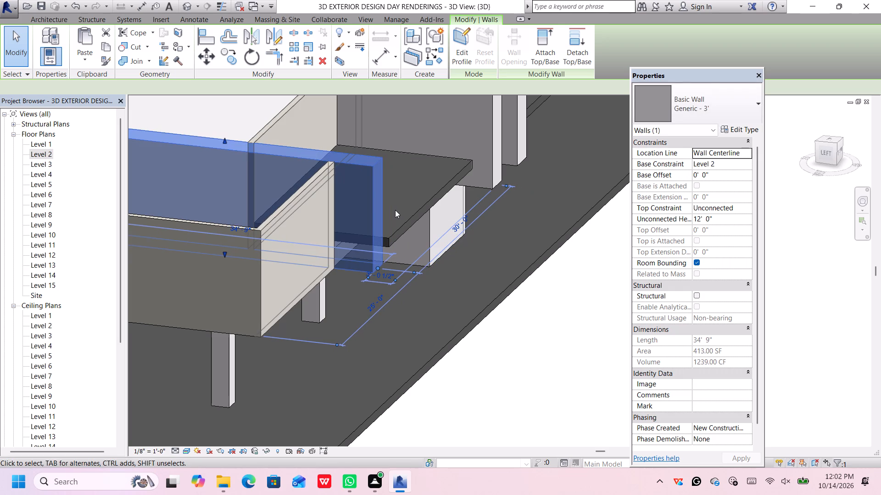
left_click(522, 368)
Nudge the raised Generic - 12" entrance slabs northward so the south slab edges draw back toward the facade.
left_click(439, 191)
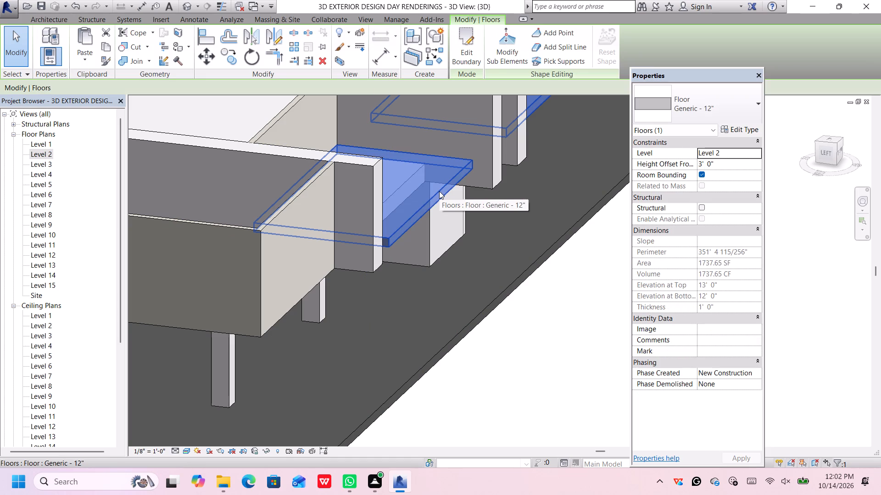
key("Left")
key("Left")
key("Left")
key("Left")
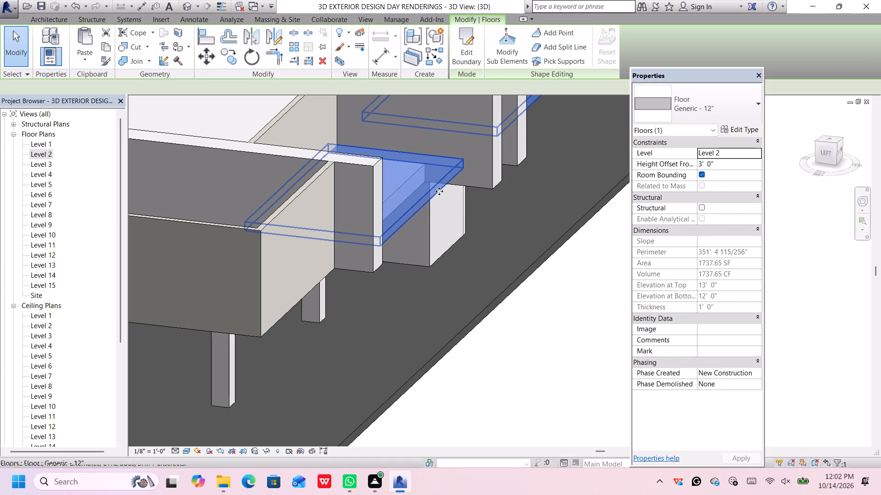
key("Left")
key("Left")
key("Left")
key("Left")
key("Left")
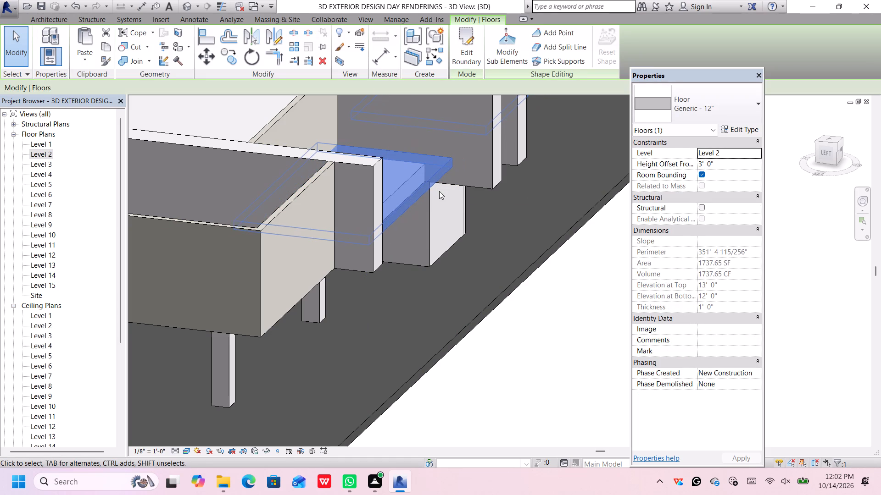
key("Left")
key("Left")
key("Left")
key("Left")
key("Left")
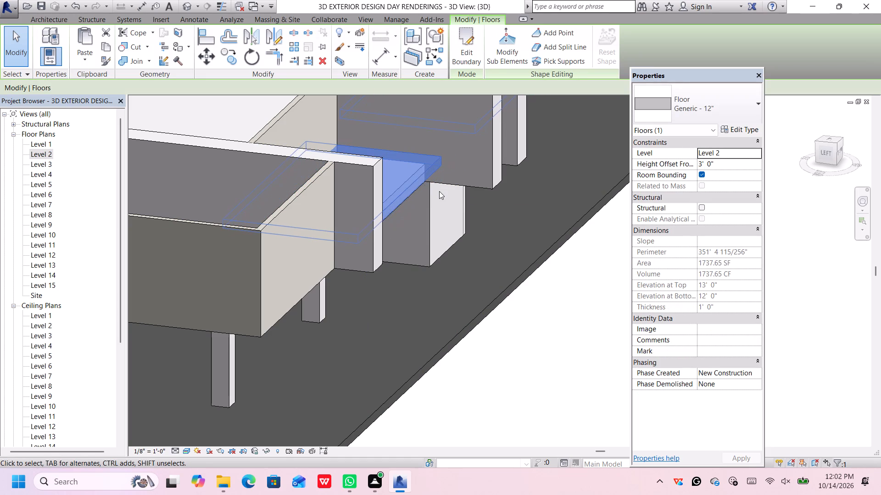
key("Left")
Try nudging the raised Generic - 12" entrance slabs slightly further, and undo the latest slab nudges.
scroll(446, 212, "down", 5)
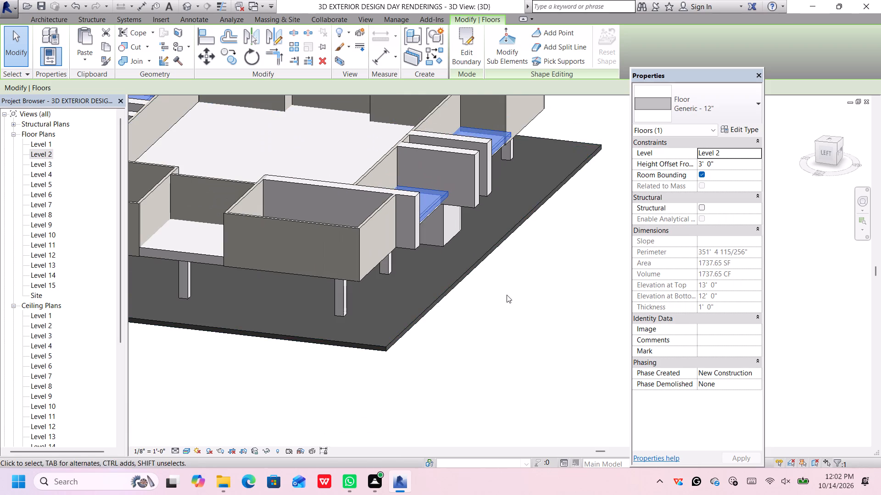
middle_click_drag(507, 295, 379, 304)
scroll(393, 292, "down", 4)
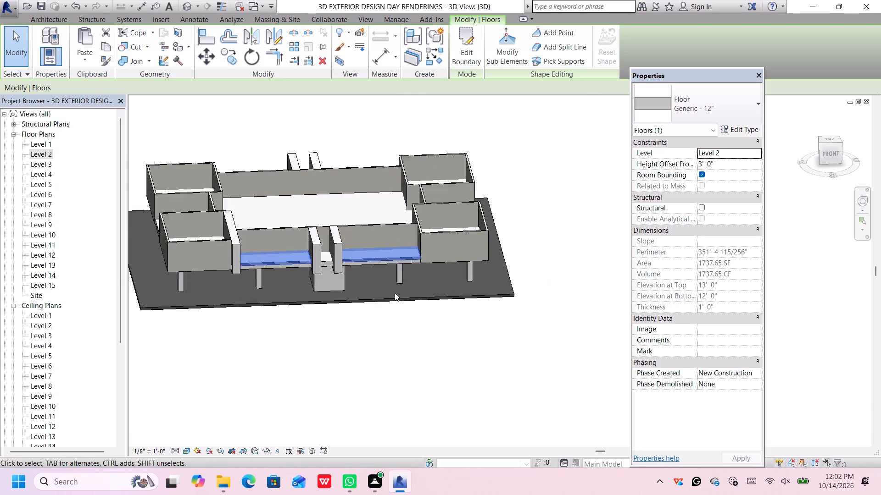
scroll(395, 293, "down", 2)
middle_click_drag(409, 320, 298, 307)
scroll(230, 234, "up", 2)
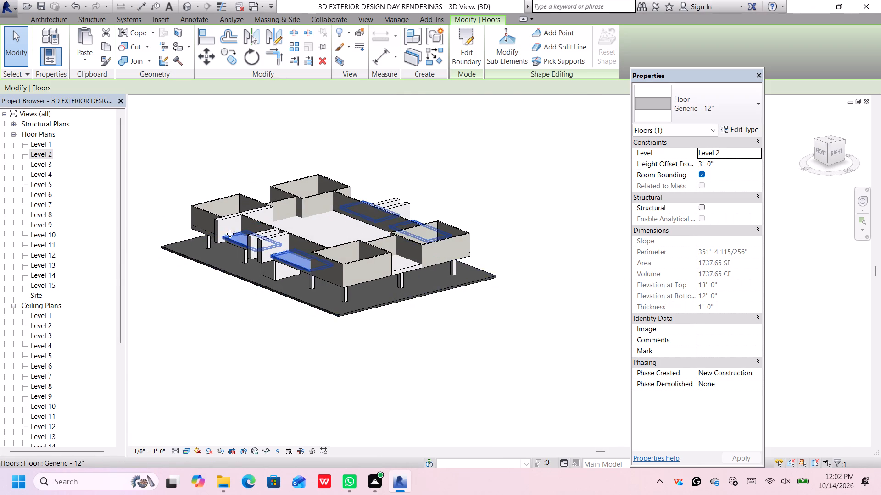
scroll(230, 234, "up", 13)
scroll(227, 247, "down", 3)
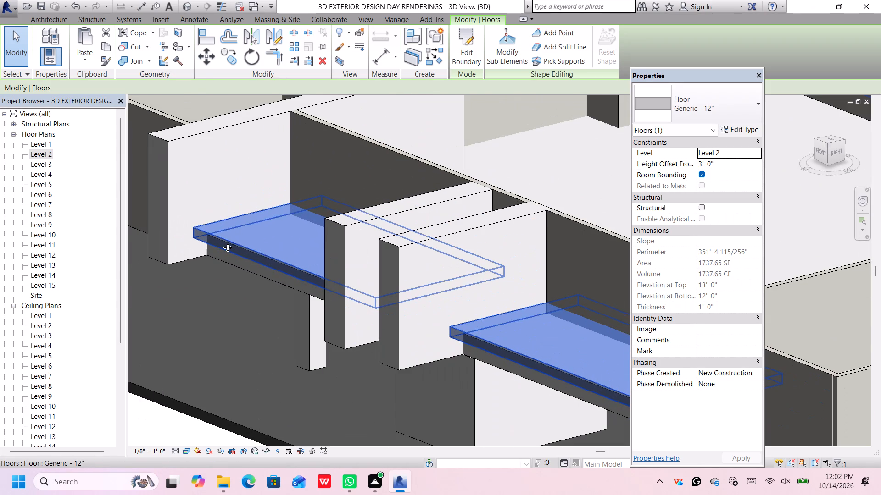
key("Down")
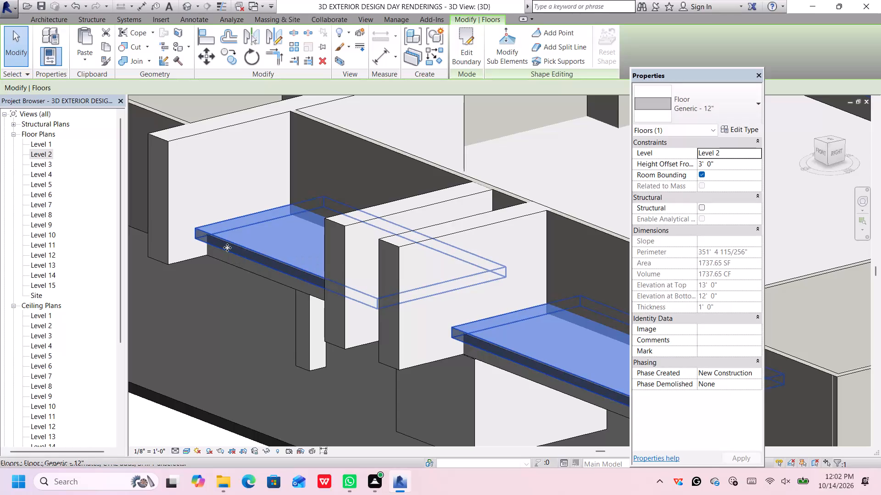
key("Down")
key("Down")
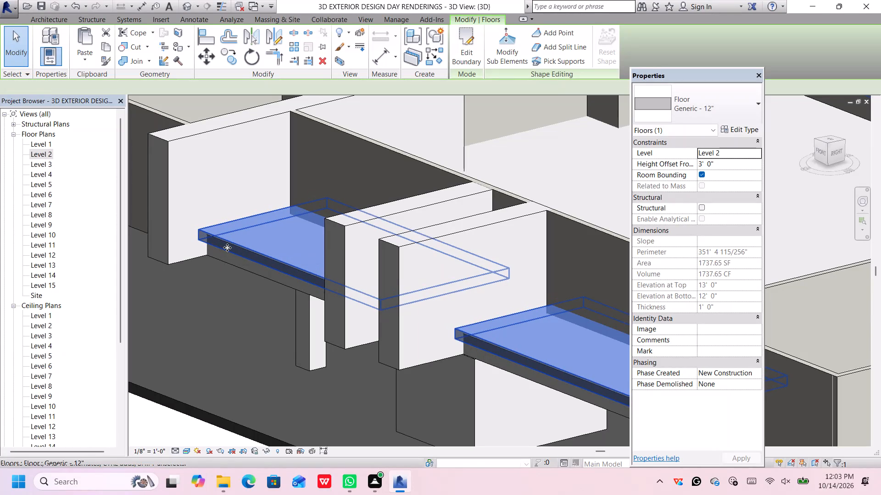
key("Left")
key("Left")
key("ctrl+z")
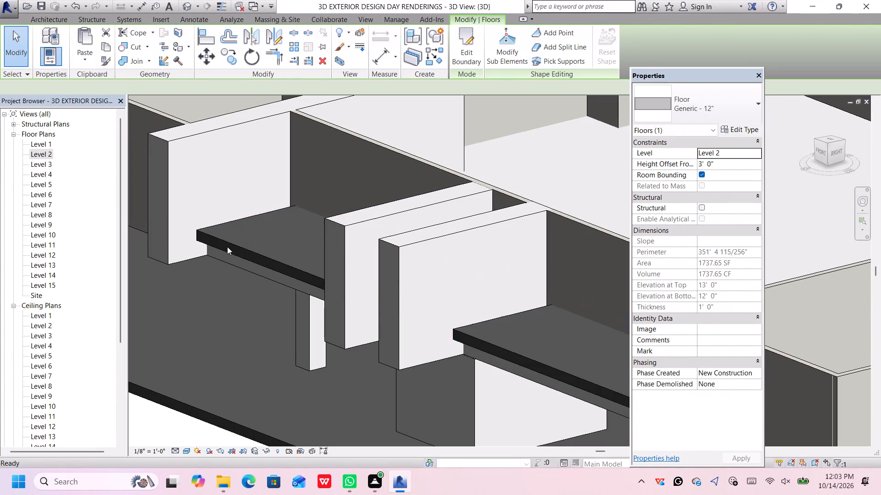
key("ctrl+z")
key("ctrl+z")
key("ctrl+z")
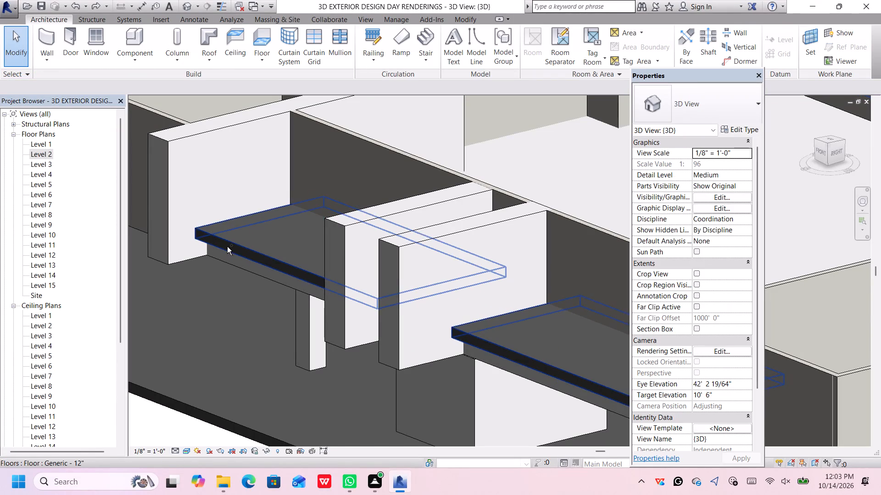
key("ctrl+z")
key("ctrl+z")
Nudge the raised Generic - 12" entrance slabs southward so the south slab edges project slightly past the floor edge below.
scroll(375, 265, "down", 5)
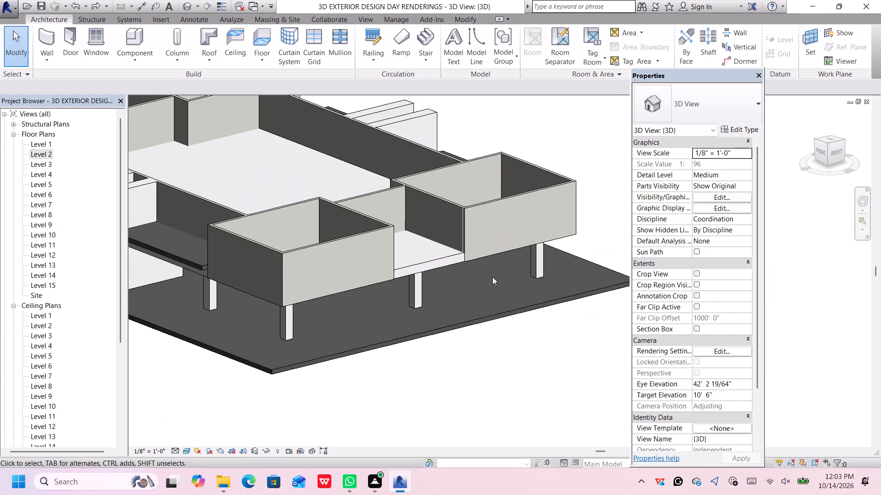
scroll(492, 277, "down", 3)
middle_click_drag(225, 244, 305, 339)
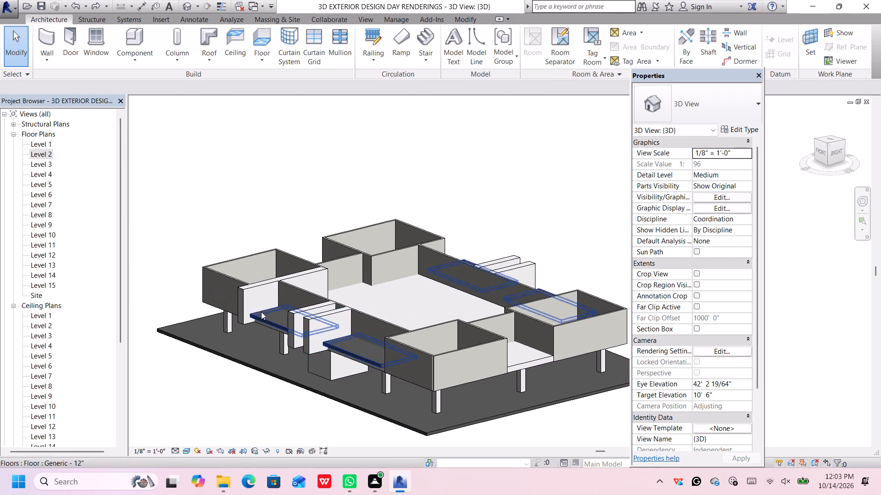
scroll(253, 306, "up", 6)
middle_click_drag(295, 350, 286, 315)
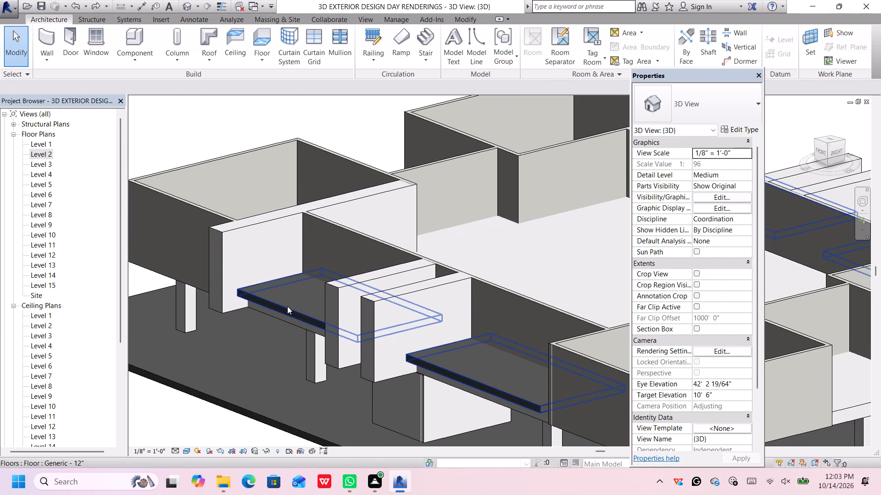
left_click(287, 306)
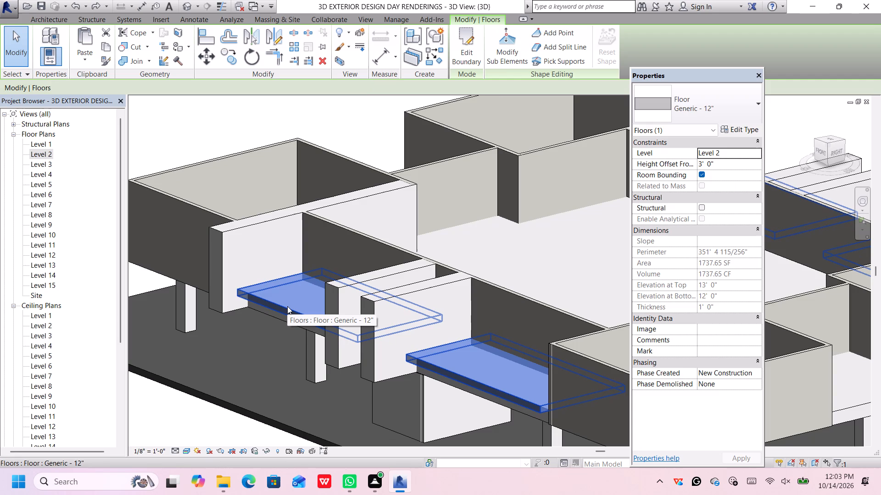
key("Down")
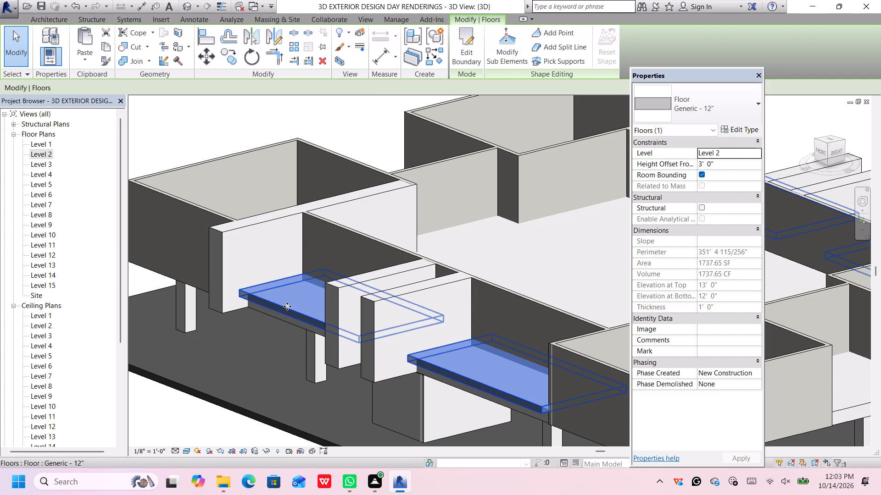
key("Down")
key("Left")
key("Left")
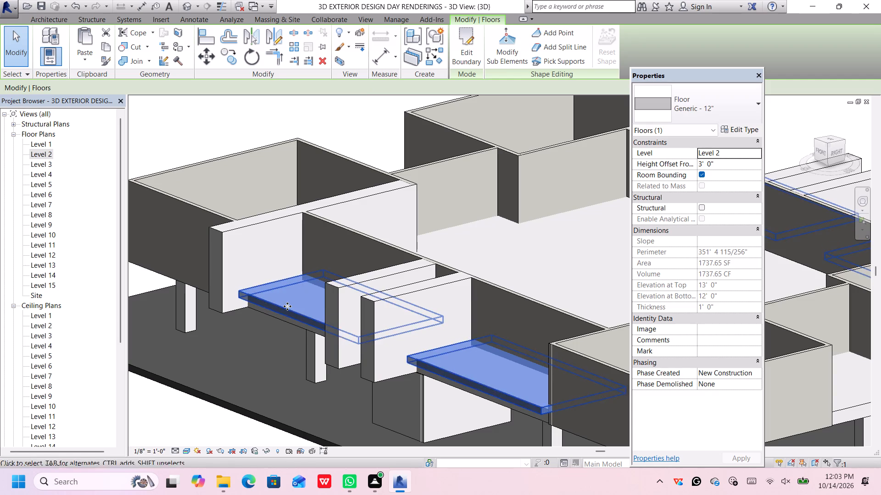
key("Left")
key("Left")
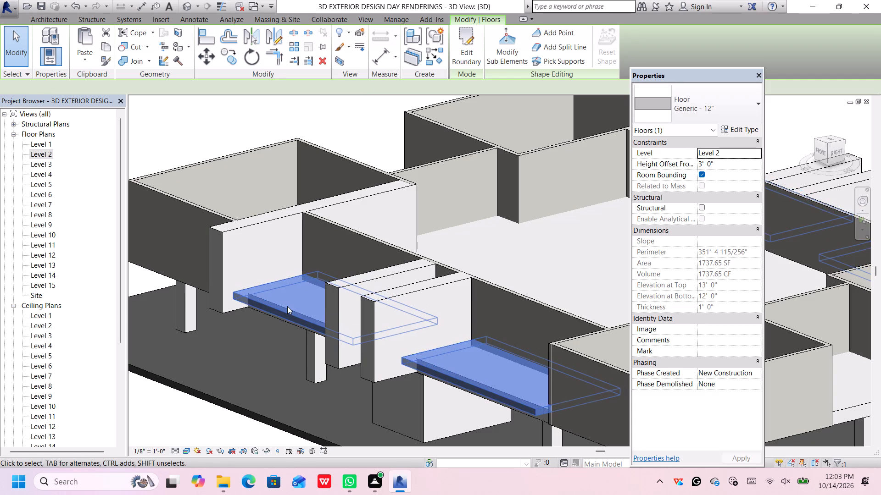
key("Left")
key("Left")
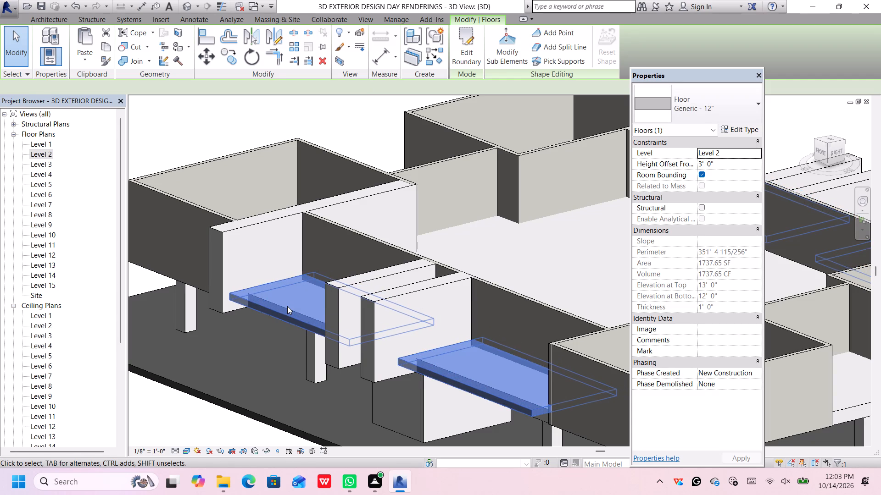
key("Left")
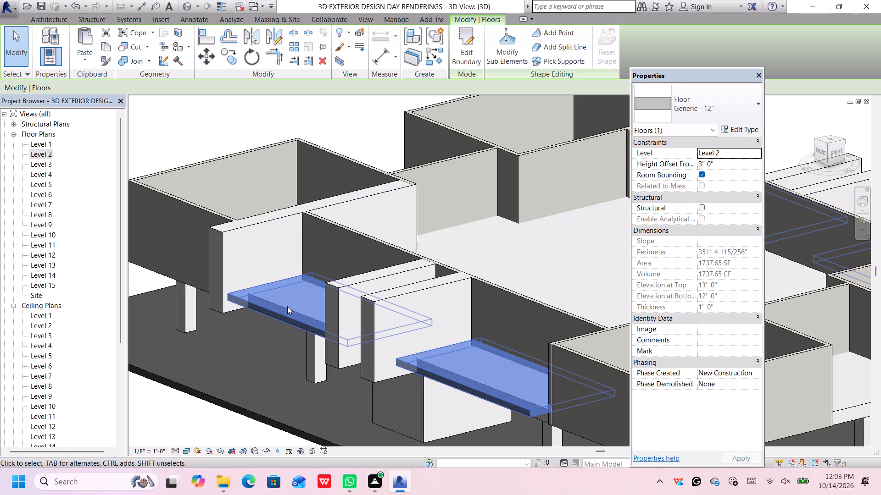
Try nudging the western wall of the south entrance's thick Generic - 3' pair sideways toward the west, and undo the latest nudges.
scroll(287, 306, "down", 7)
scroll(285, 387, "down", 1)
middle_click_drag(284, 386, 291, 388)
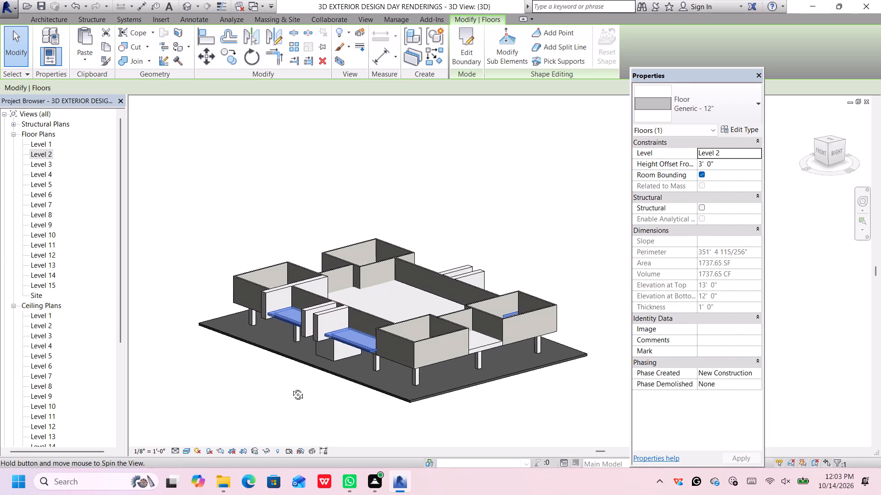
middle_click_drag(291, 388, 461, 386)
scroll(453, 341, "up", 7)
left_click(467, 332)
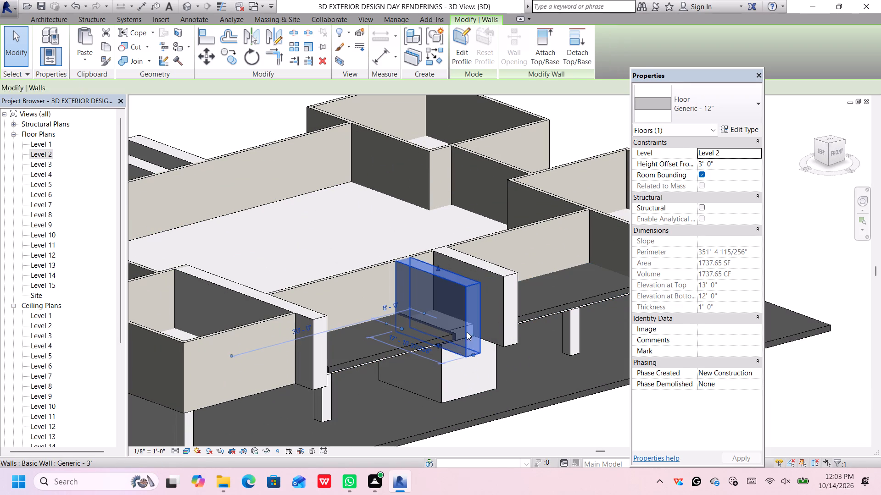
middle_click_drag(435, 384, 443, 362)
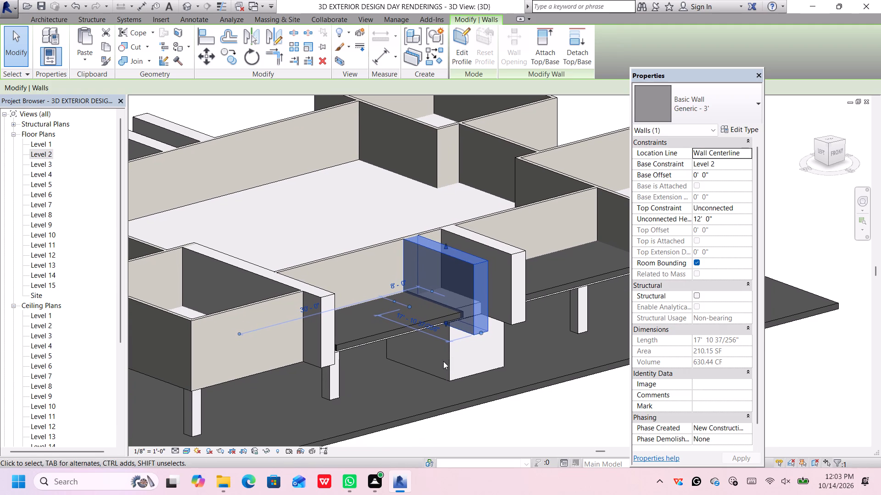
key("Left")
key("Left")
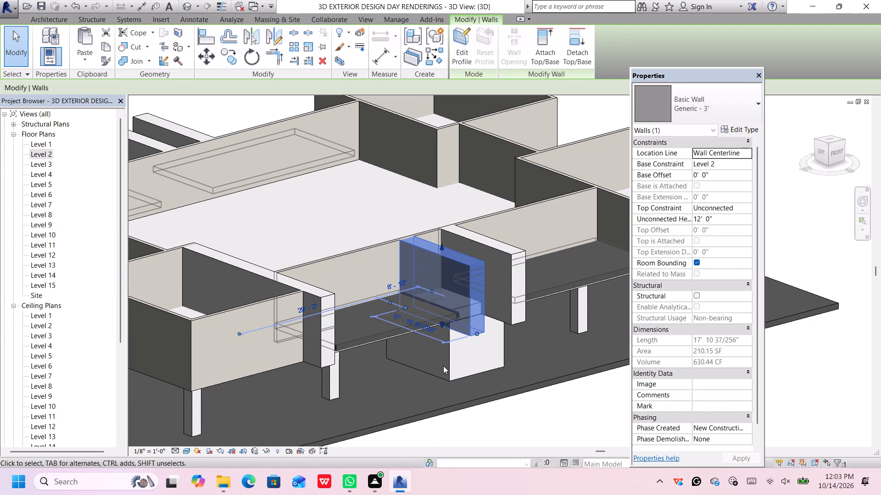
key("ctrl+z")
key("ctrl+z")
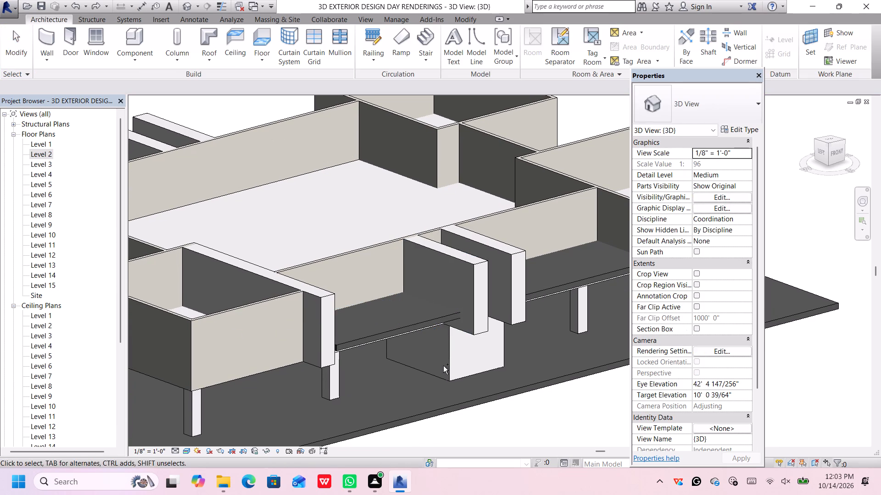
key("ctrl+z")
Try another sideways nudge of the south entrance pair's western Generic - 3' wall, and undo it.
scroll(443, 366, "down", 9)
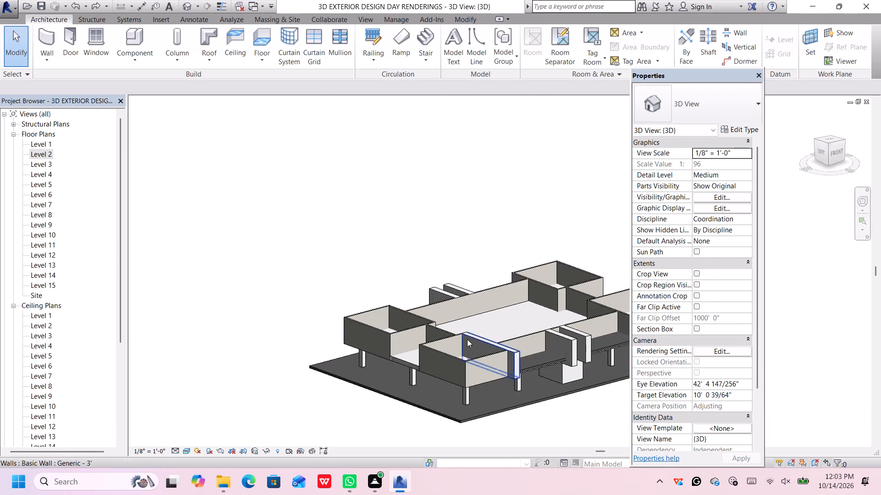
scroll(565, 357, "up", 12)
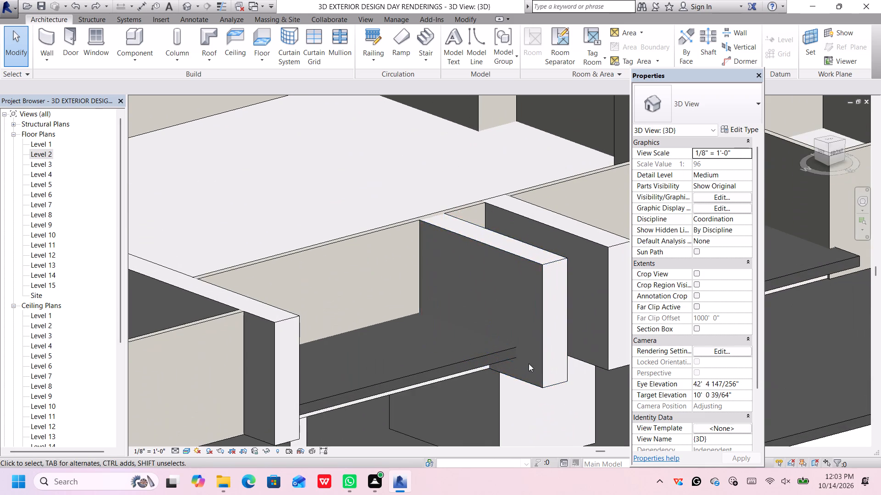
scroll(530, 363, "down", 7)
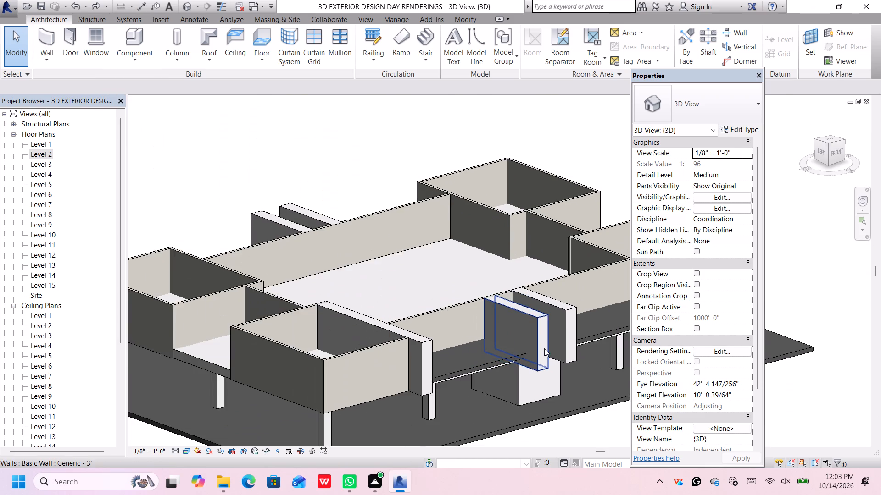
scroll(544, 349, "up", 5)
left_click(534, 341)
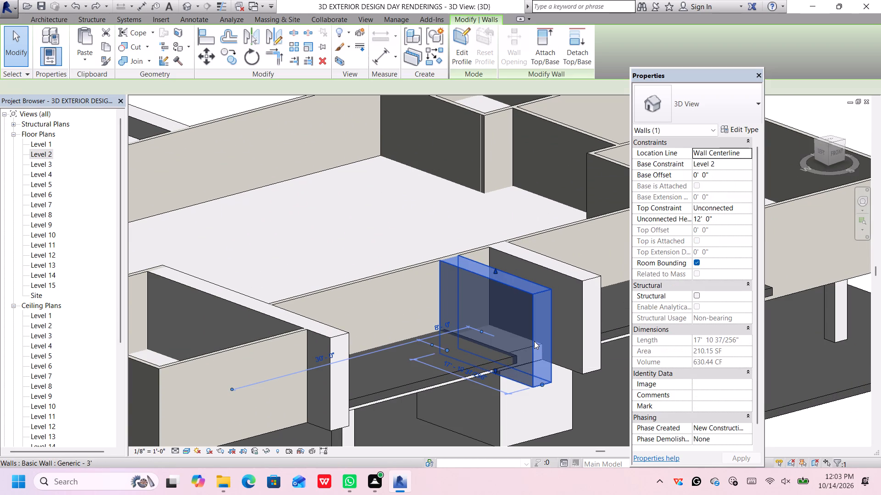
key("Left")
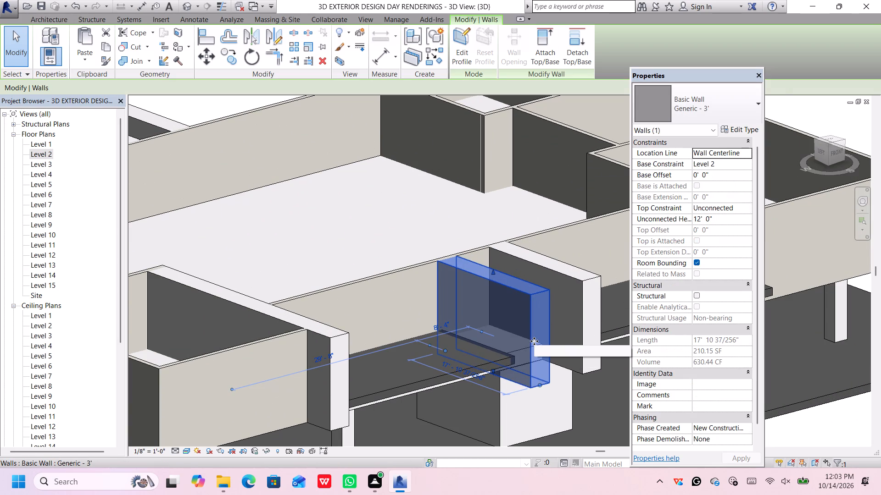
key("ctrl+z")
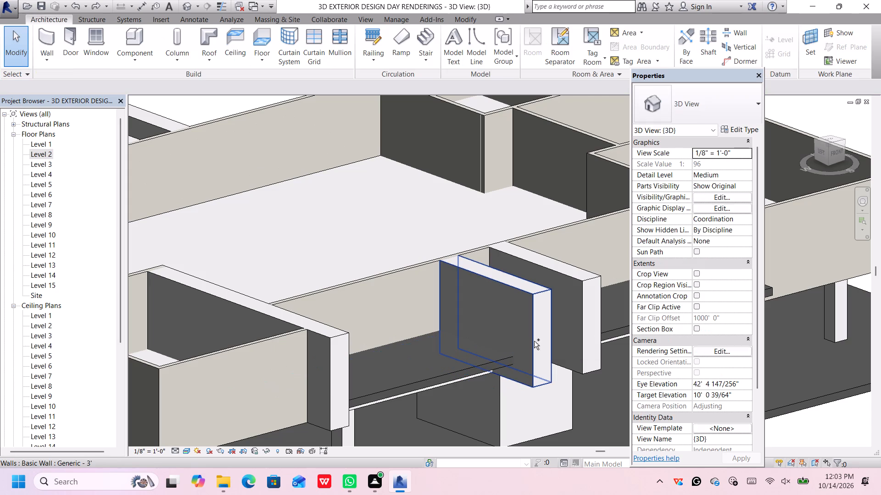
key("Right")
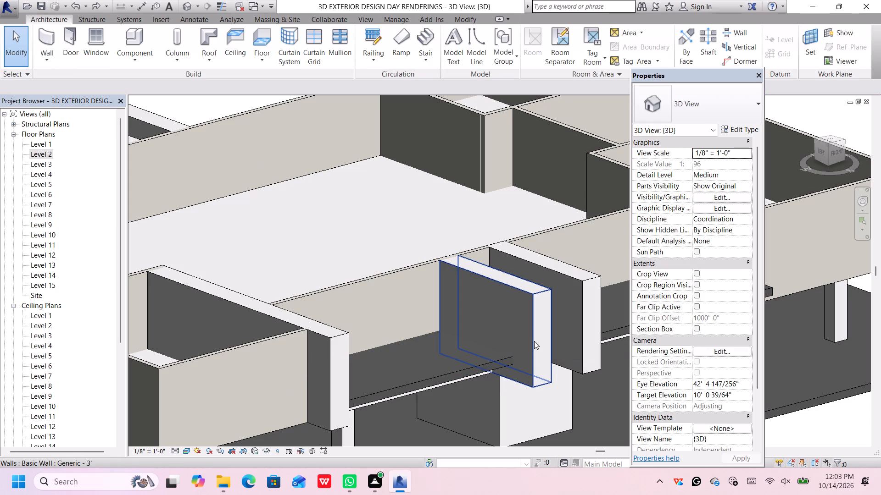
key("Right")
Nudge the south entrance pair's western Generic - 3' wall back toward the facade, shortening it to 15' 2 37/256".
left_click(534, 341)
key("Down")
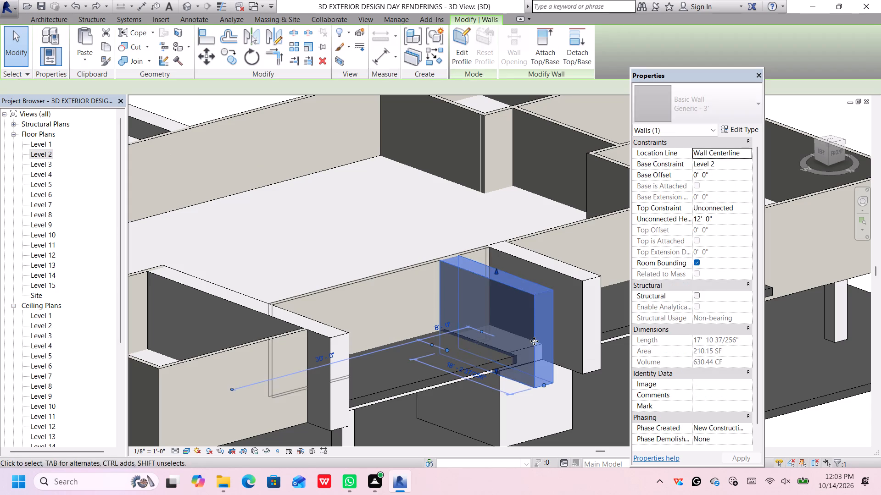
key("Up")
key("Up")
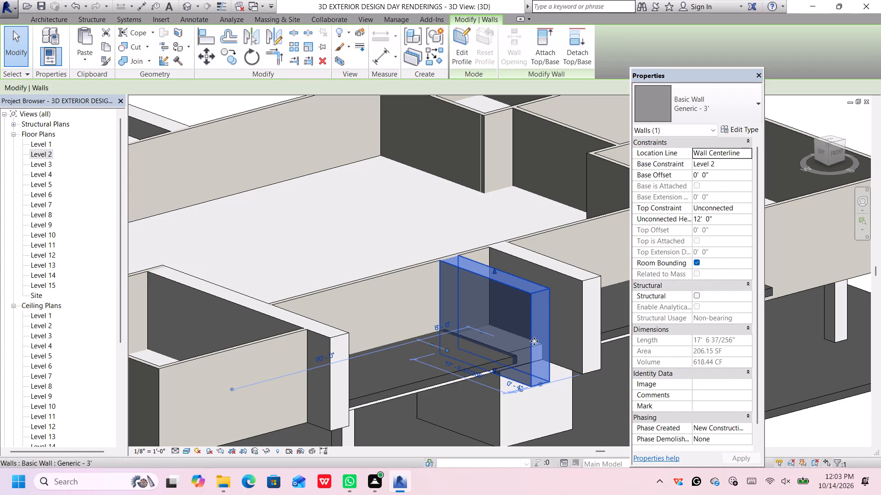
key("Up")
key("Up")
key("Up")
key("Up")
key("Up")
key("Up")
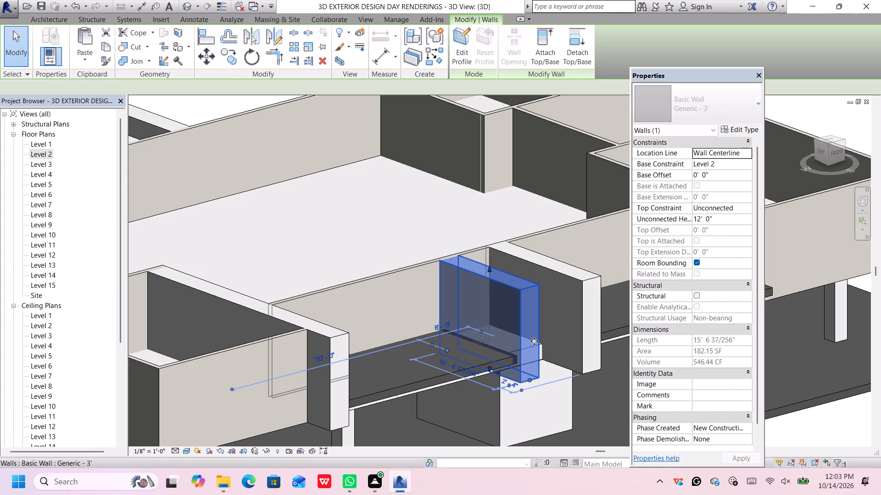
key("Up")
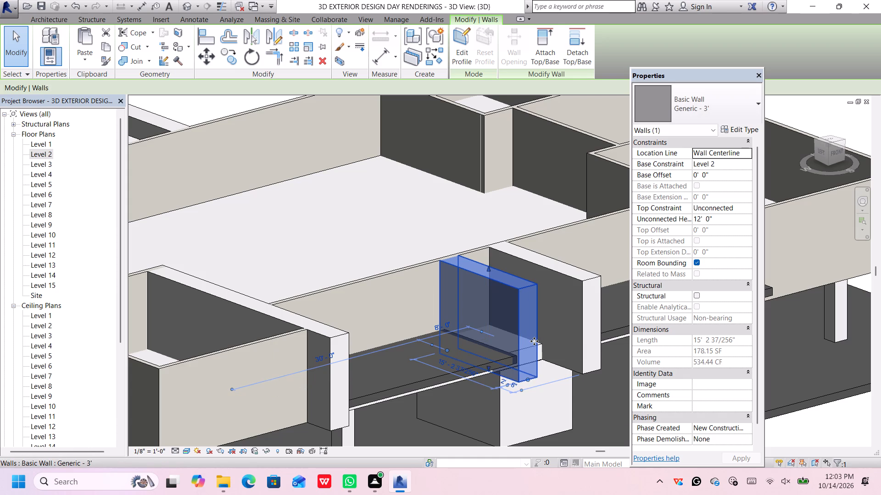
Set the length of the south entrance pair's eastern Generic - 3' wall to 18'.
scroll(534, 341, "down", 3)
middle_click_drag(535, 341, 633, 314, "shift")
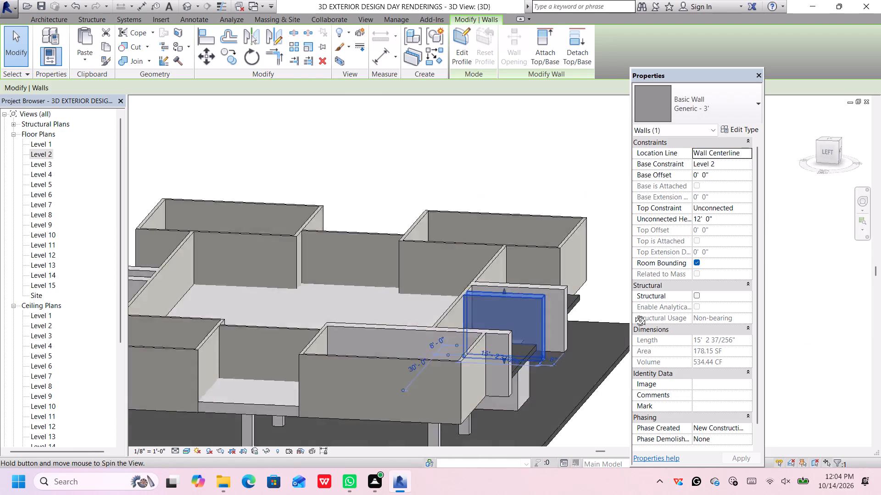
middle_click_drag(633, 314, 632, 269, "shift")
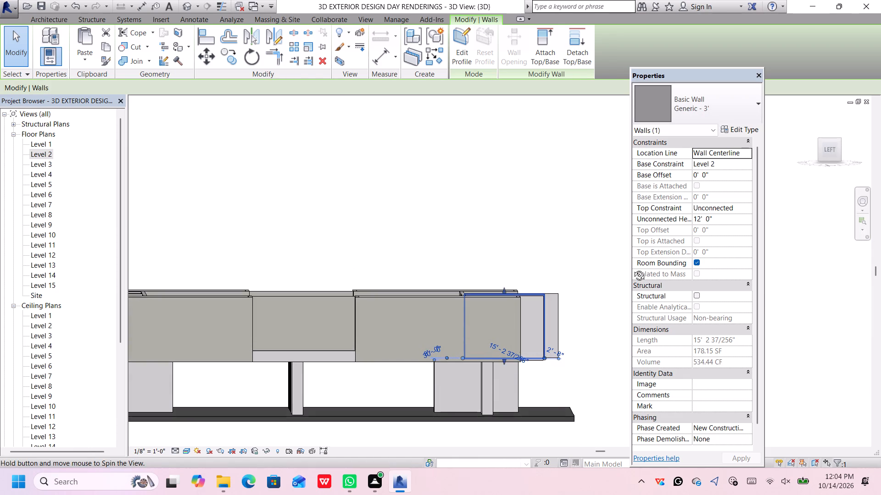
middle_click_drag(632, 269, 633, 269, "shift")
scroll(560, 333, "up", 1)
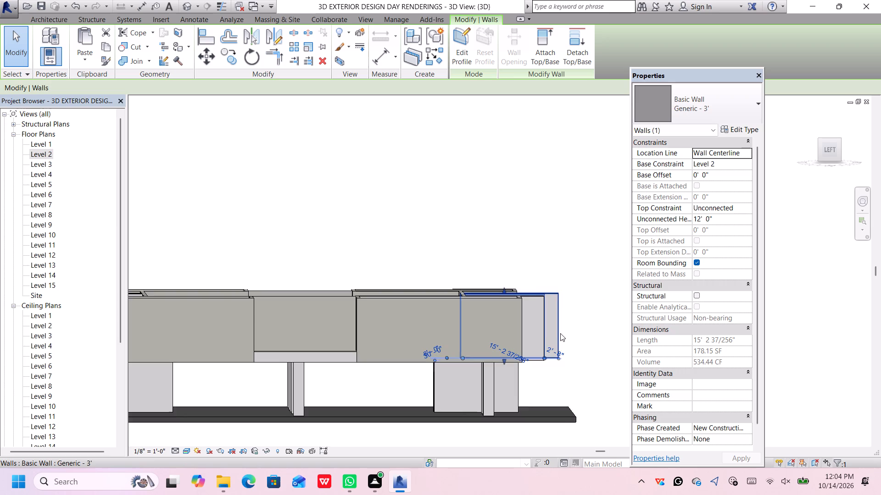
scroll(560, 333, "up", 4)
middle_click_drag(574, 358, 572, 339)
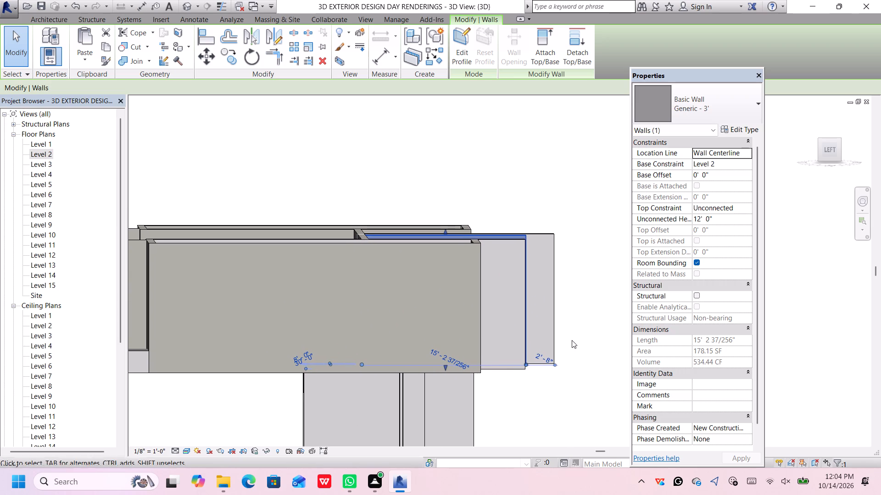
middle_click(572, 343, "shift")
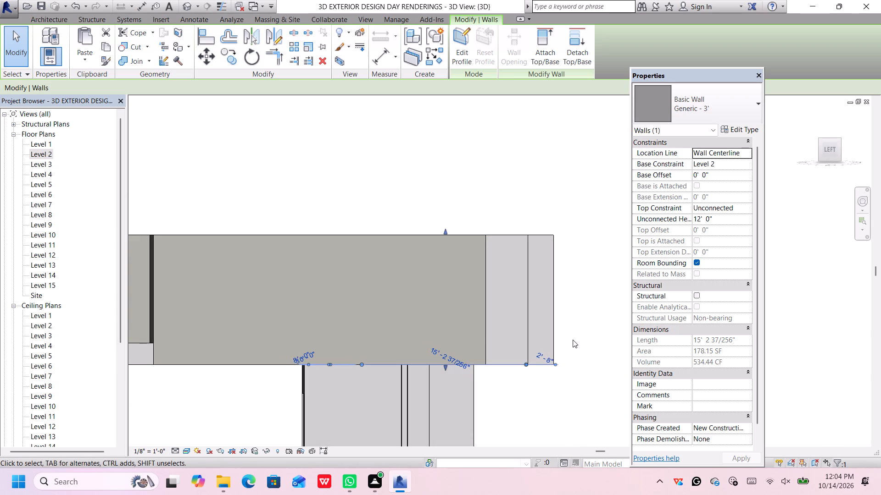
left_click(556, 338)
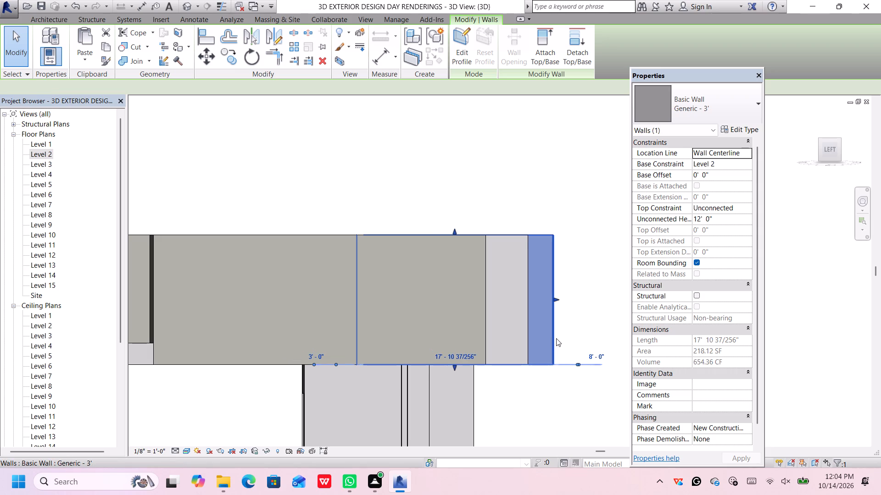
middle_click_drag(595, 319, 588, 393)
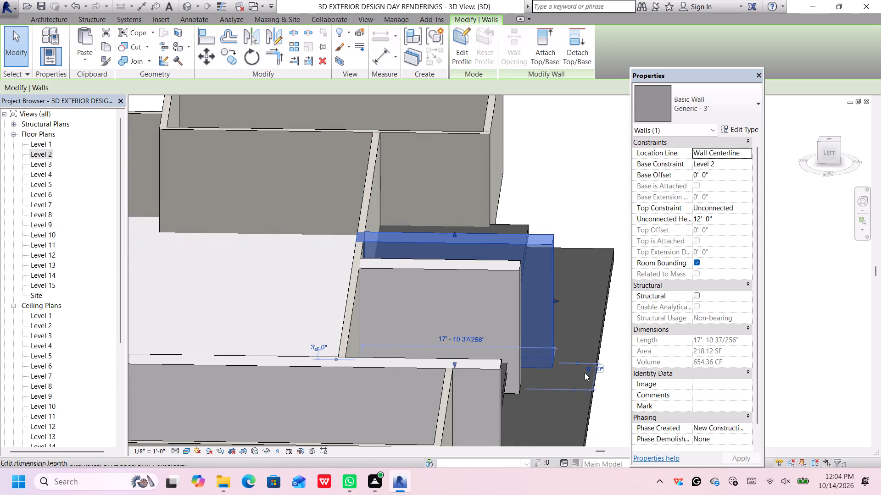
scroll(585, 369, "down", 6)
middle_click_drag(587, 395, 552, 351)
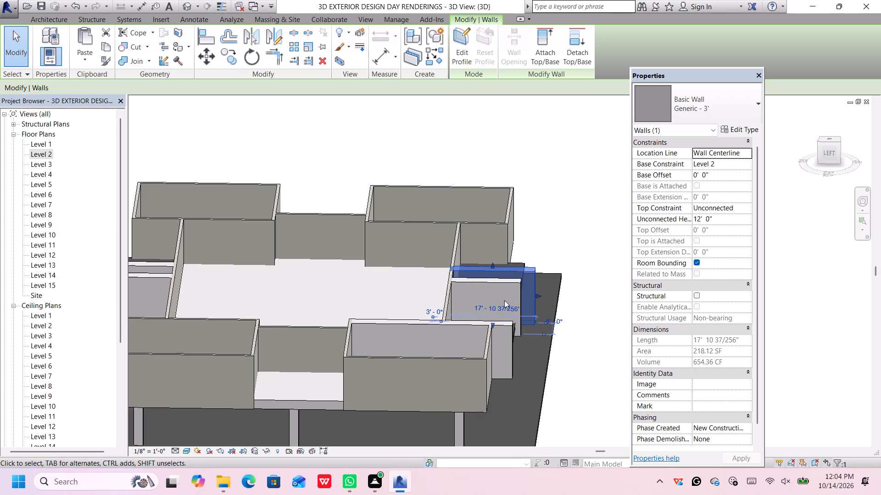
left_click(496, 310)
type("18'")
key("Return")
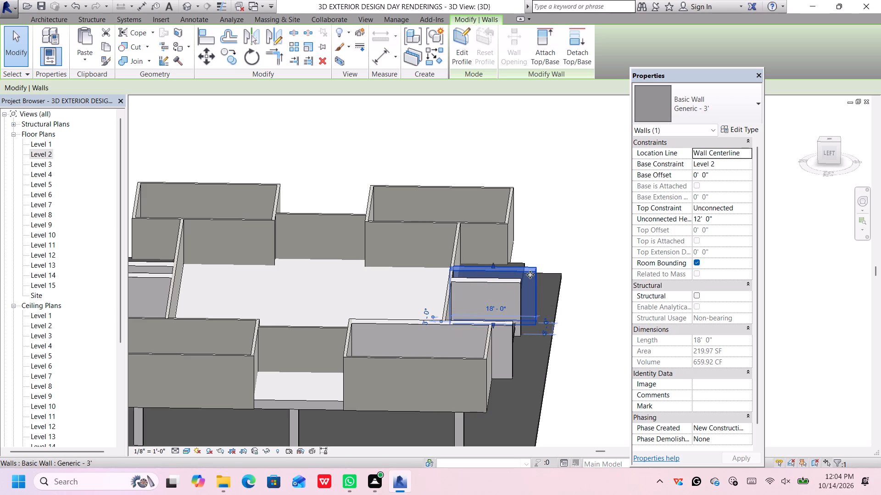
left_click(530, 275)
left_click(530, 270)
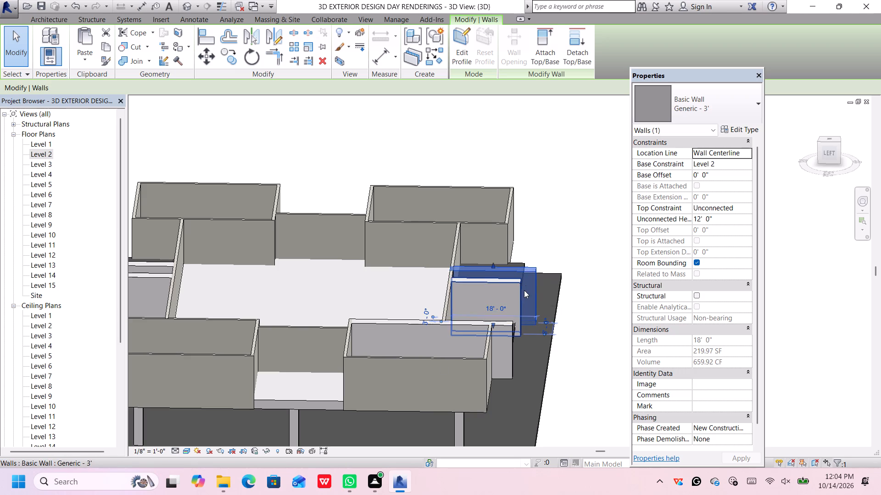
Set the length of the south entrance pair's western Generic - 3' wall to 15'.
scroll(522, 303, "up", 5)
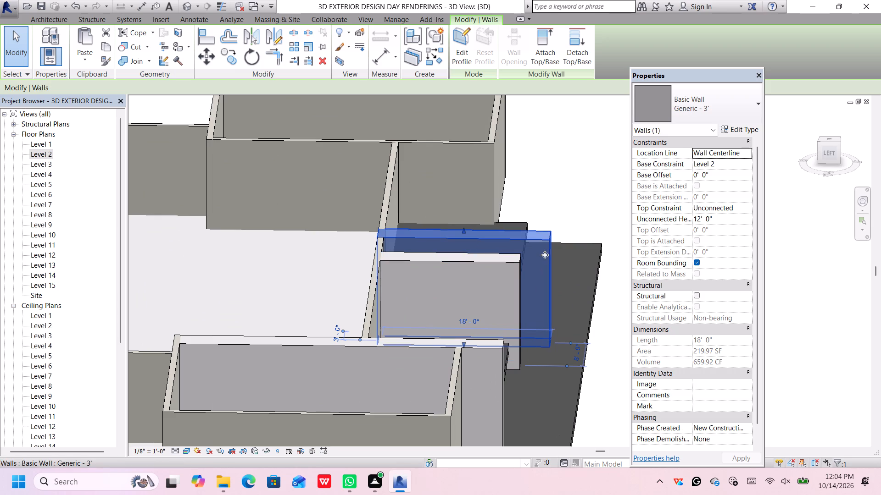
left_click(546, 253)
left_click(513, 291)
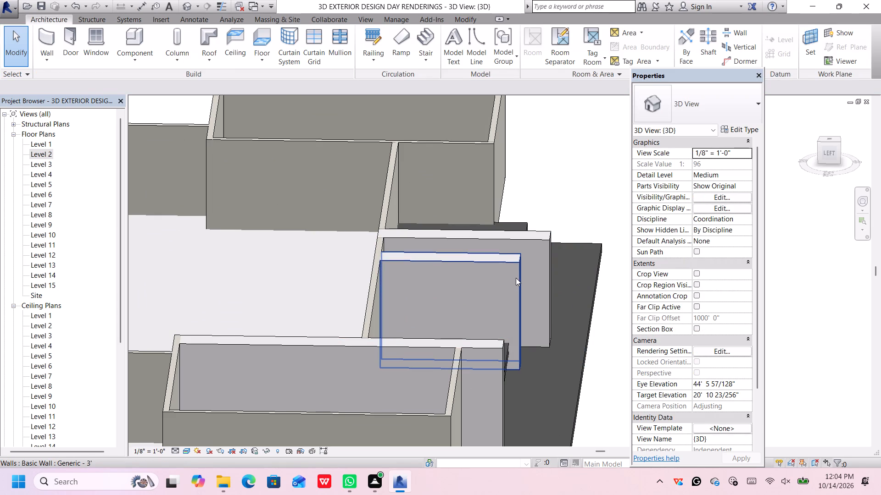
left_click(516, 278)
left_click(465, 373)
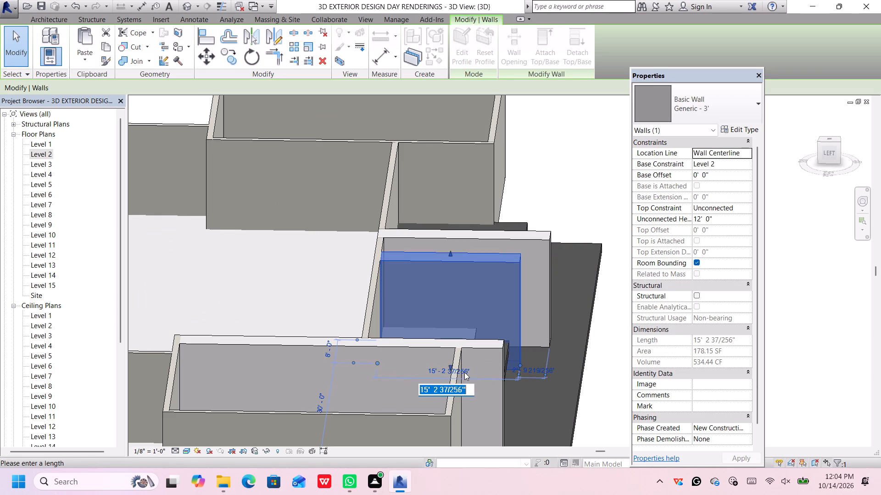
type("15'")
key("Return")
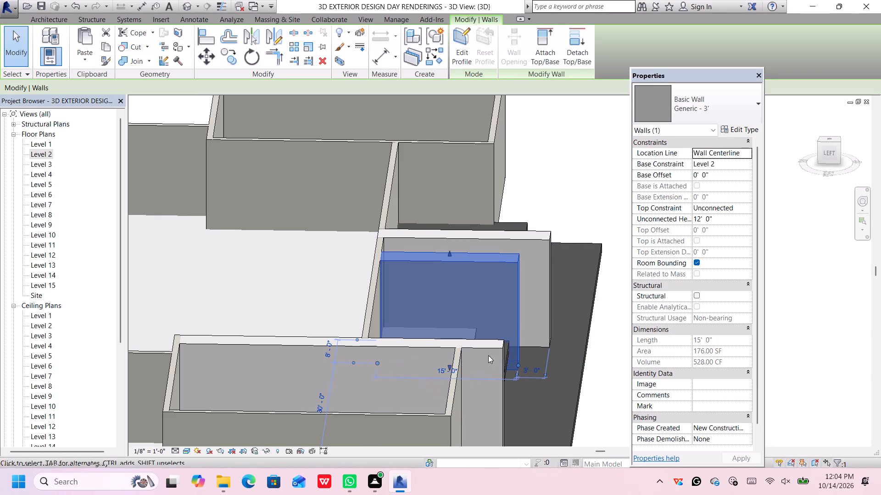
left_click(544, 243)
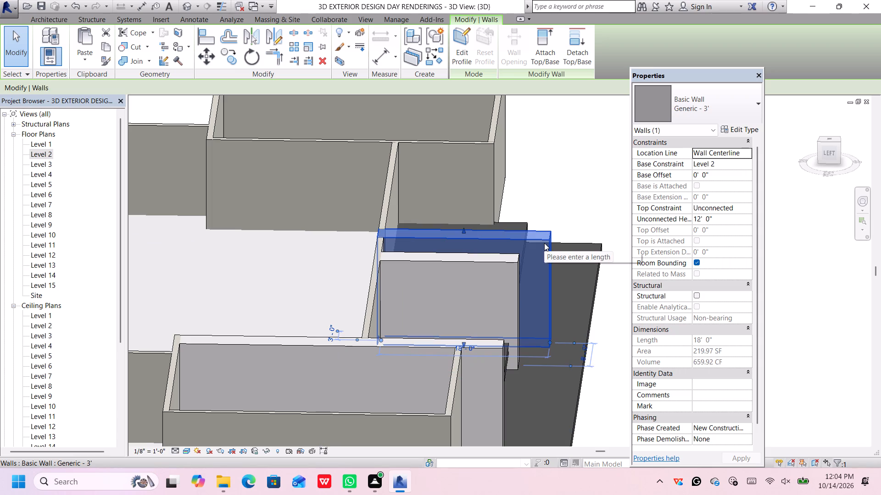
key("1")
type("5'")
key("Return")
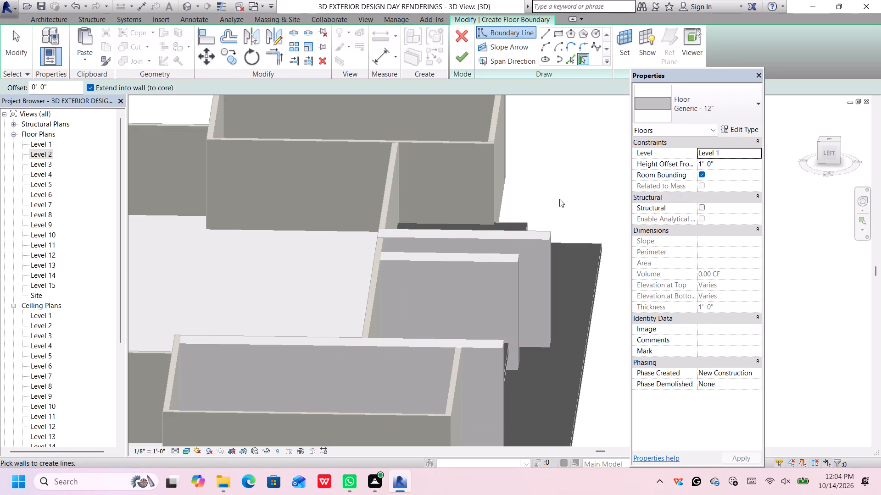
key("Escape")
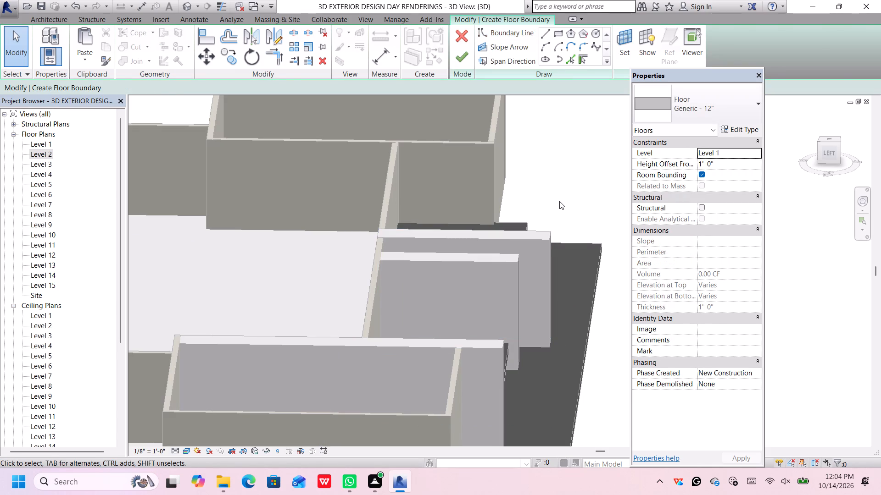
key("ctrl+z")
Set the length of the south entrance pair's eastern Generic - 3' wall to 15'.
left_click(531, 238)
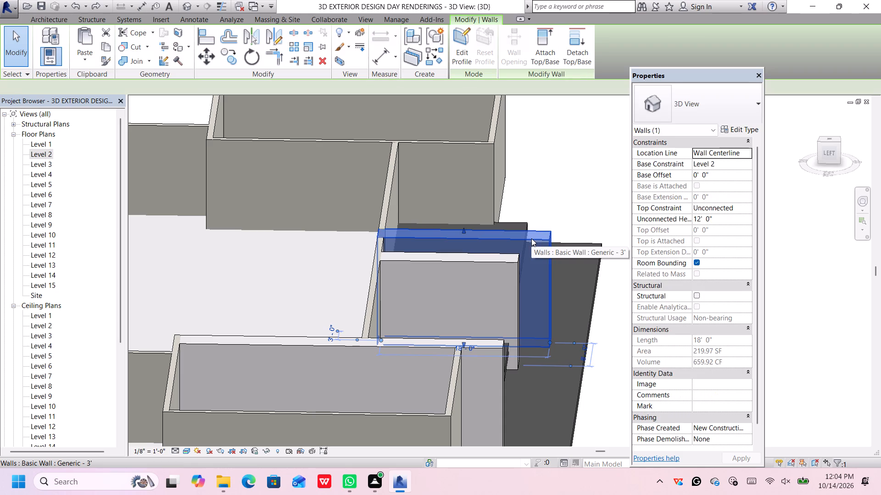
left_click(470, 349)
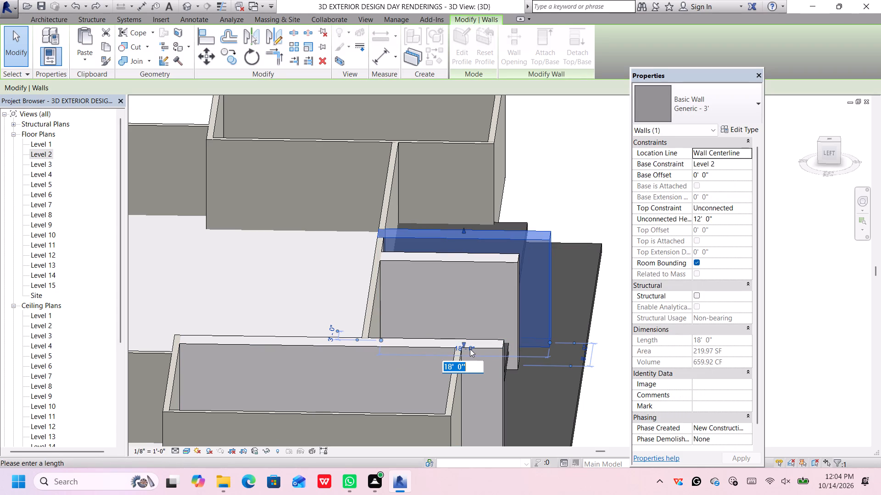
type("15'")
key("Return")
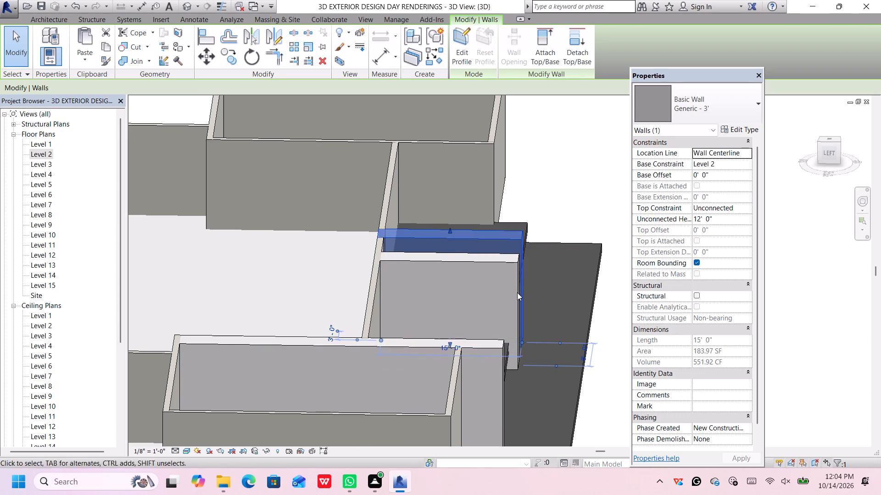
Examine the south entrance's two thick walls from several sides against the adjoining slabs and the entrance block below.
scroll(549, 242, "down", 5)
scroll(606, 355, "up", 1)
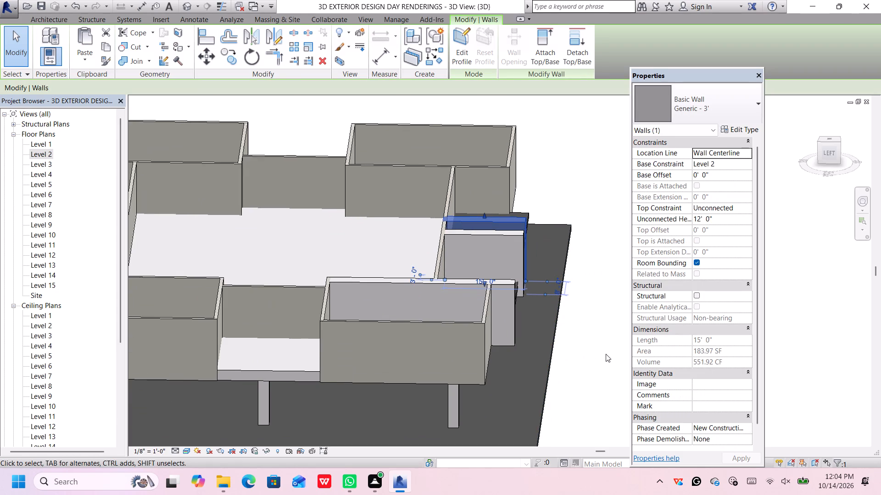
middle_click_drag(606, 354, 512, 346)
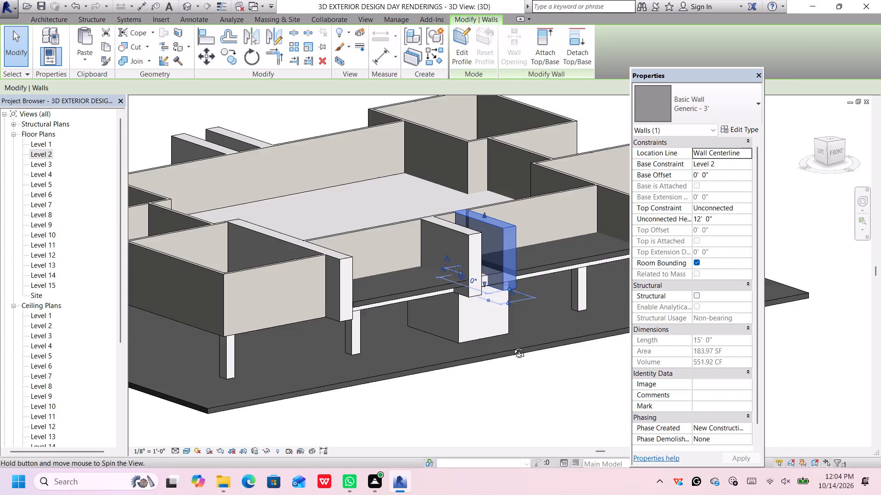
middle_click_drag(512, 346, 461, 266)
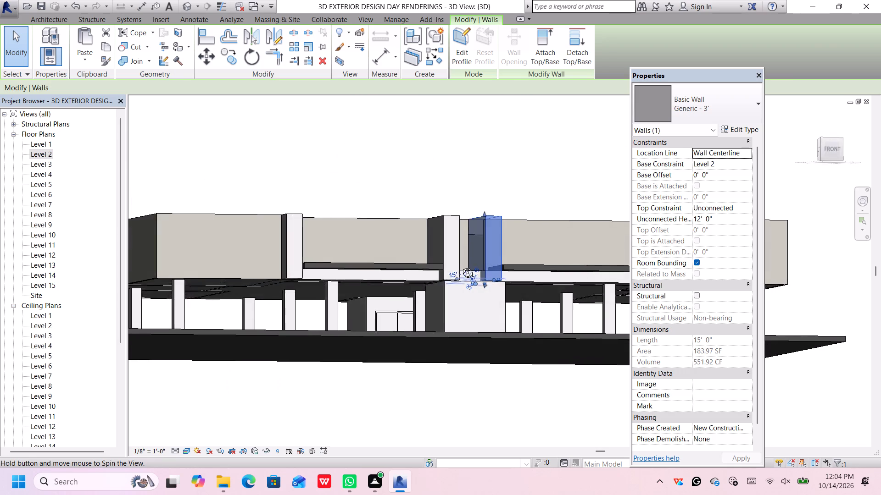
middle_click_drag(461, 266, 327, 392)
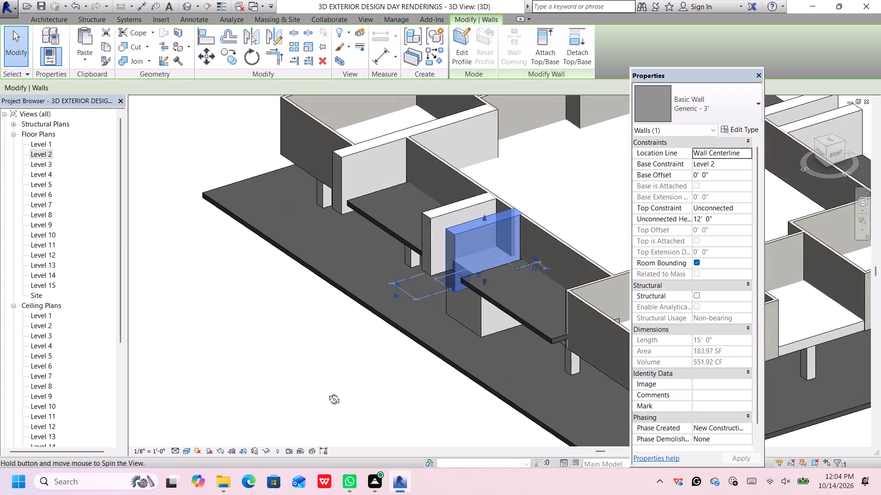
middle_click_drag(327, 392, 333, 390)
middle_click_drag(414, 392, 436, 406)
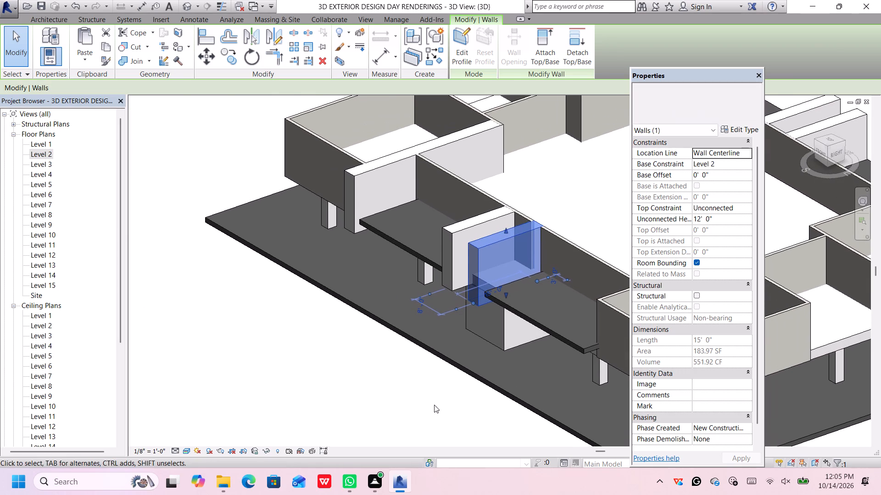
middle_click_drag(454, 397, 573, 411, "shift")
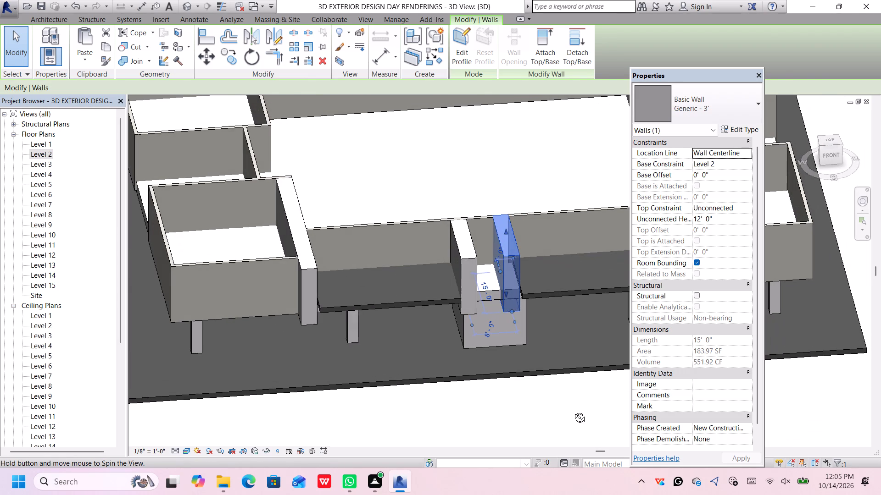
middle_click_drag(573, 411, 572, 411, "shift")
Examine the long Generic - 3' wall beside the southwest room and how its south end meets the neighbouring slab.
left_click(312, 250)
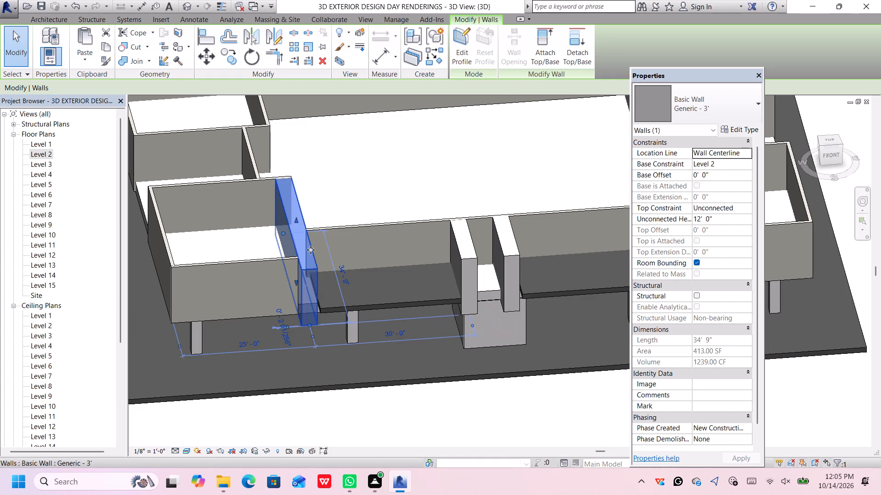
scroll(322, 283, "up", 5)
middle_click_drag(354, 295, 343, 293)
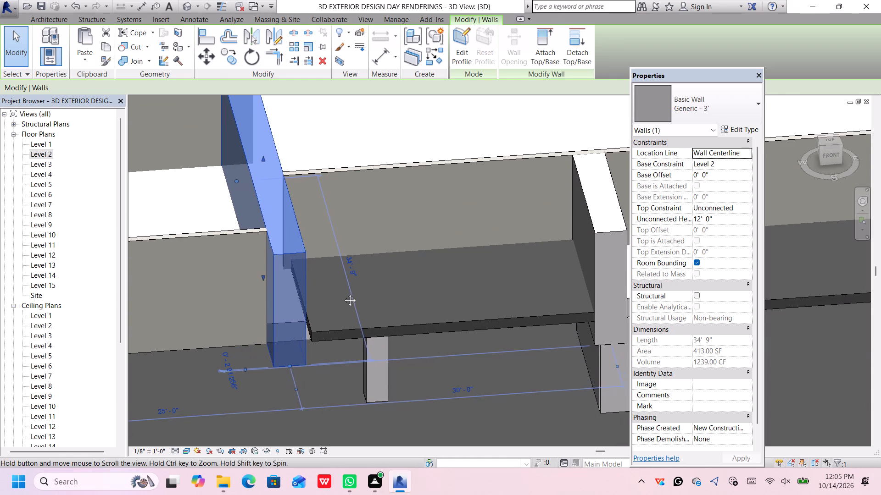
middle_click_drag(343, 293, 341, 293)
middle_click_drag(354, 279, 368, 278)
middle_click(370, 279)
scroll(372, 282, "down", 4)
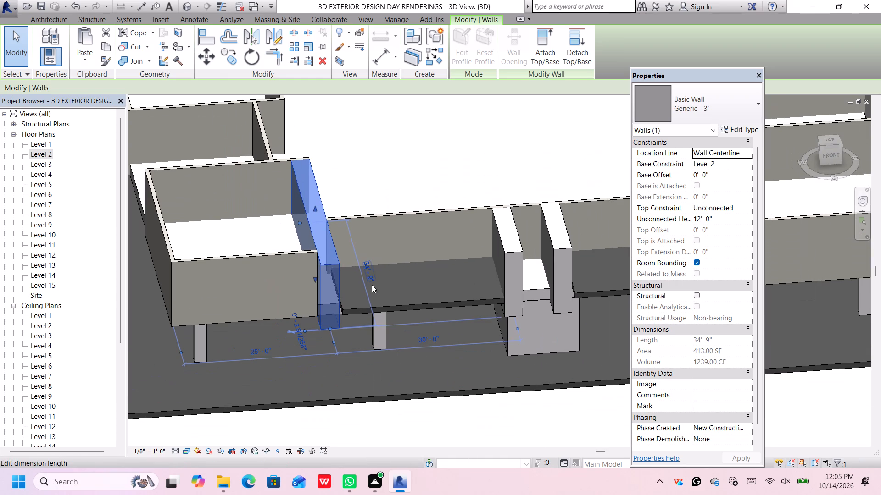
scroll(372, 285, "down", 1)
middle_click_drag(372, 286, 288, 263, "shift")
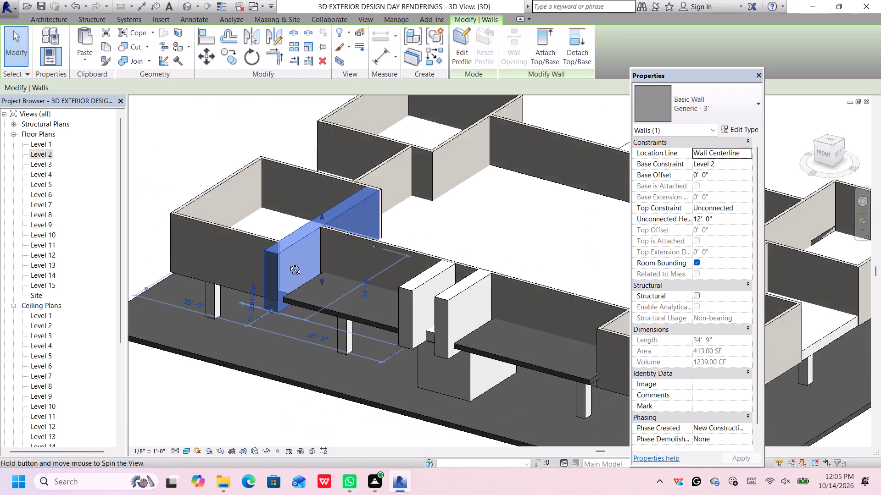
middle_click_drag(288, 263, 420, 297, "shift")
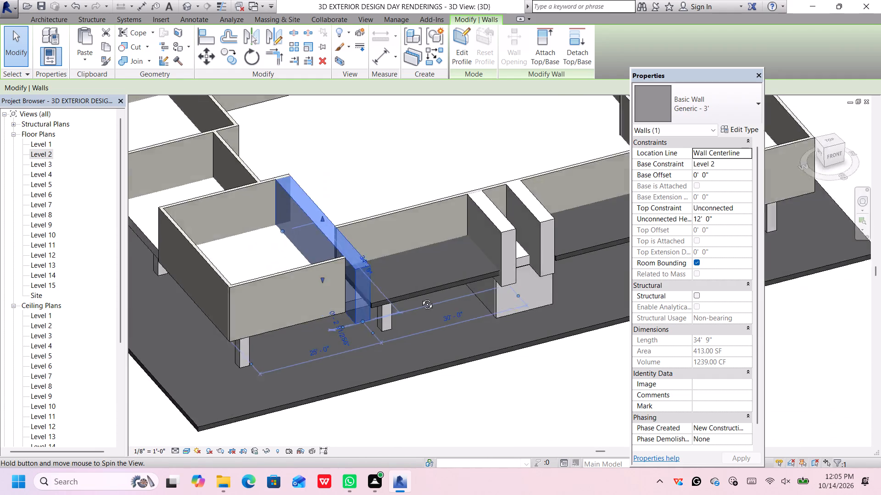
middle_click_drag(420, 297, 481, 302, "shift")
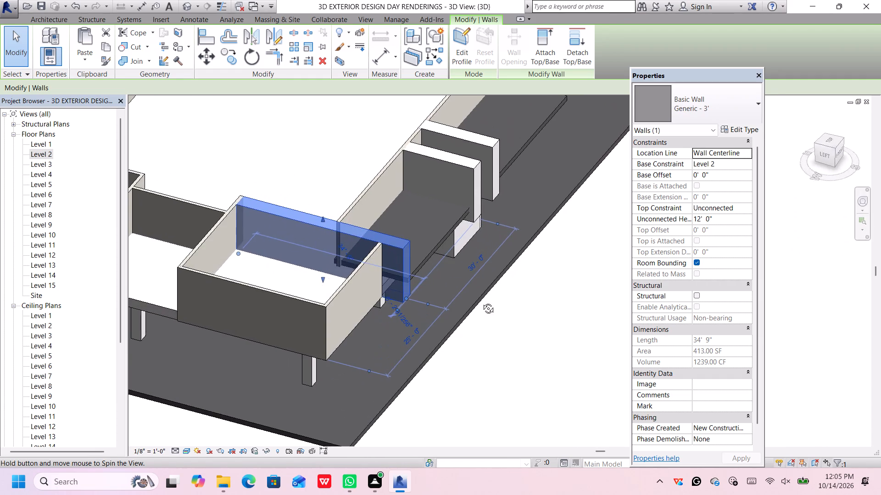
middle_click_drag(481, 302, 402, 318, "shift")
left_click(482, 402)
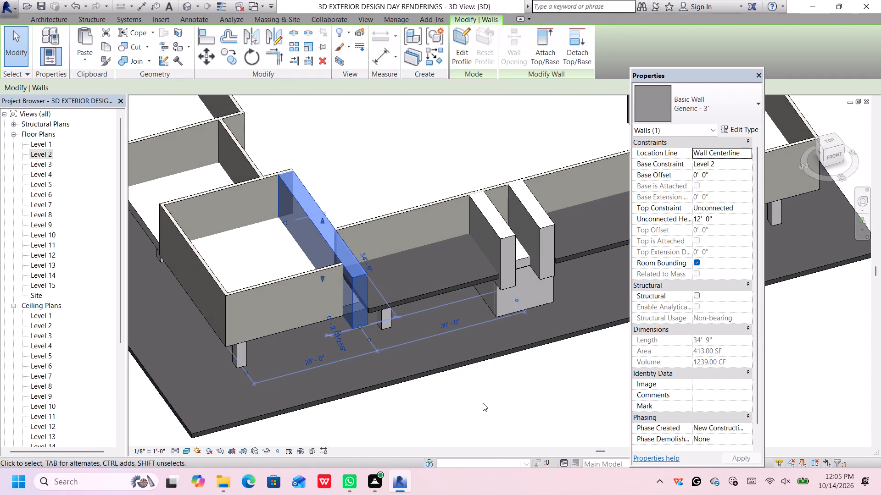
scroll(479, 381, "down", 4)
middle_click_drag(485, 379, 463, 348)
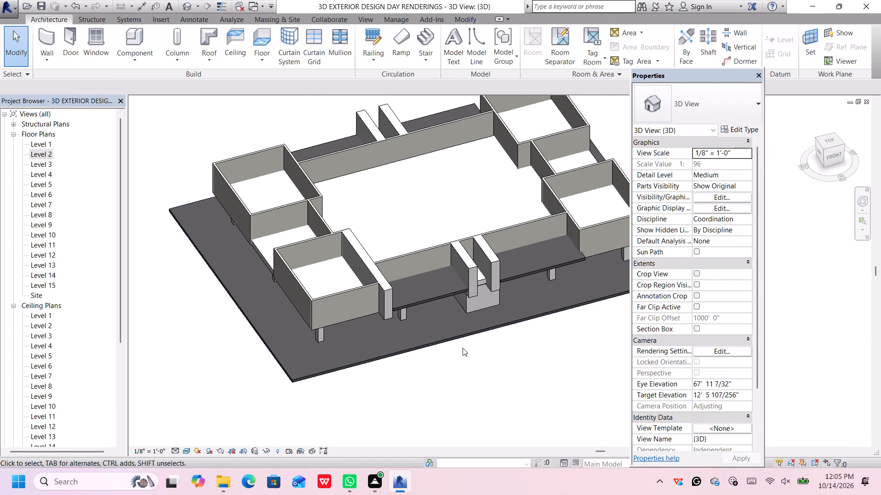
scroll(436, 321, "up", 5)
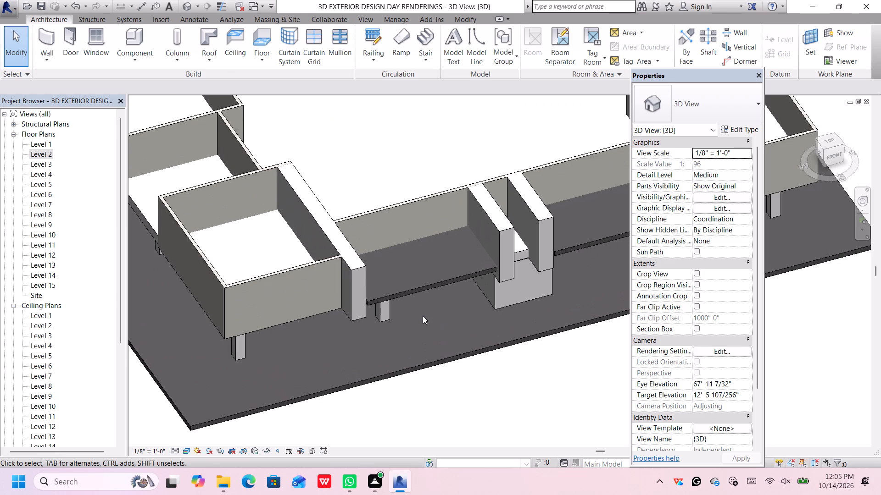
Delete the long Generic - 3' wall between the southwest room and the neighbouring south slab.
left_click(272, 165)
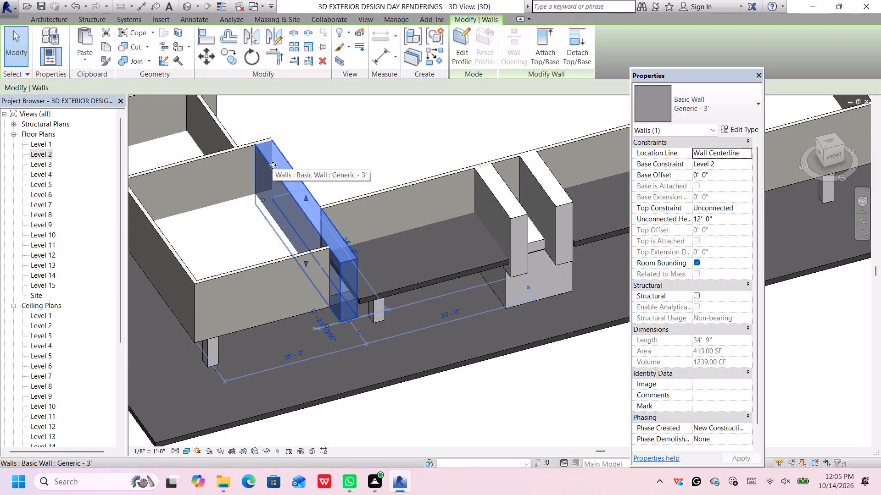
key("Delete")
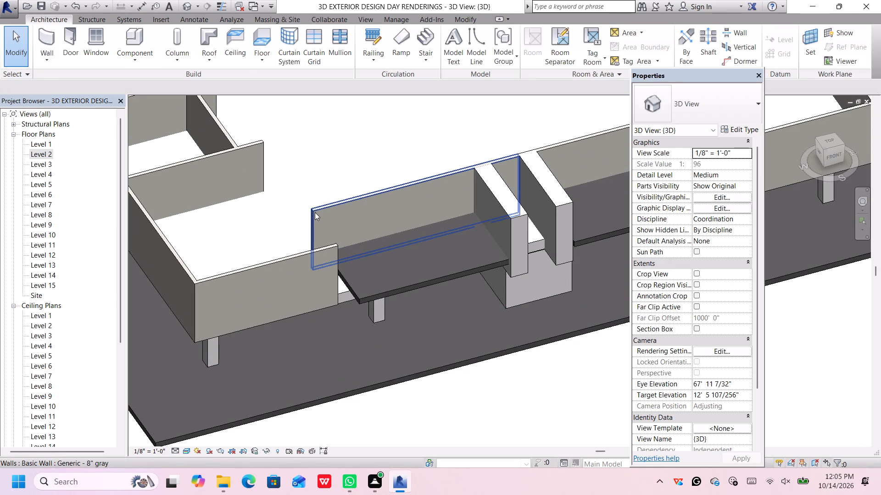
On the Level 2 floor plan, draw a Generic - 8" gray wall about 20' long from the southwest room's northeast corner to the south facade wall.
middle_click_drag(315, 212, 287, 207)
middle_click_drag(285, 190, 294, 226)
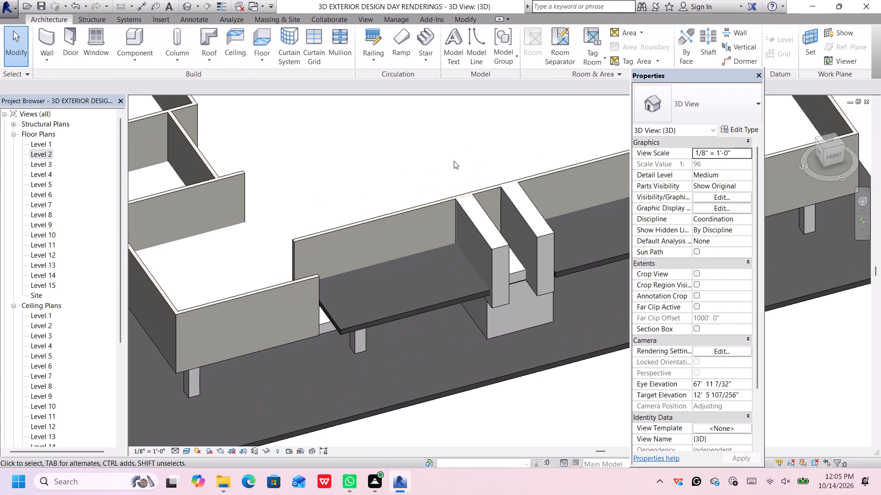
left_click(48, 40)
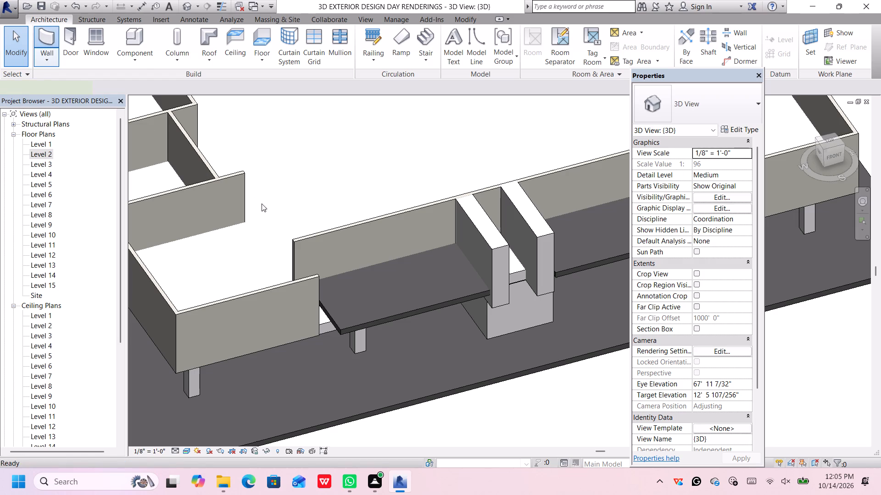
scroll(245, 214, "up", 3)
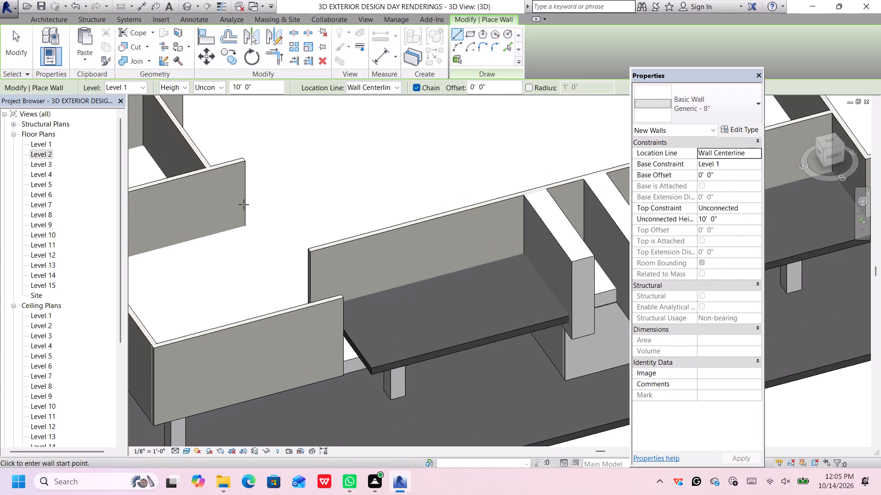
scroll(244, 204, "up", 2)
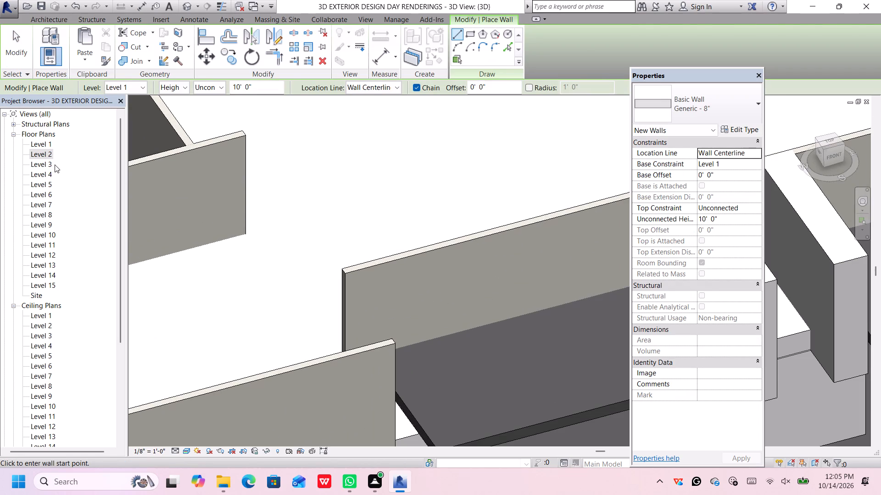
left_click(55, 165)
double_click(49, 154)
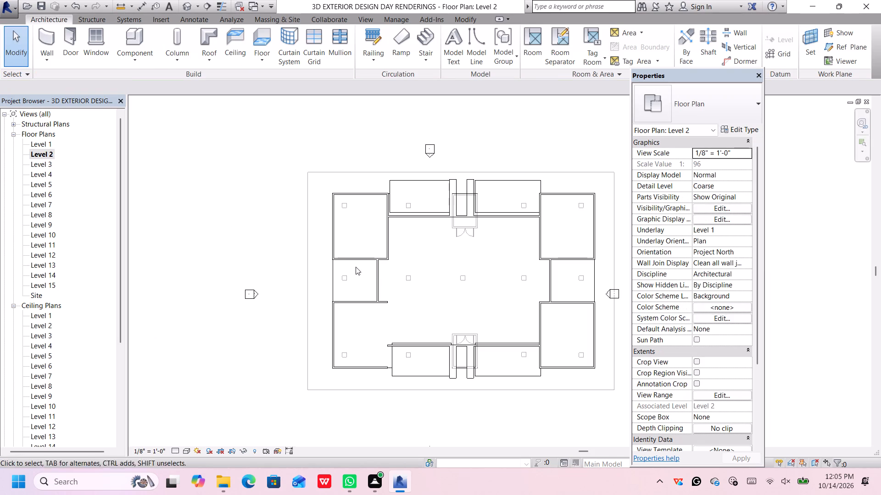
middle_click_drag(390, 304, 372, 274)
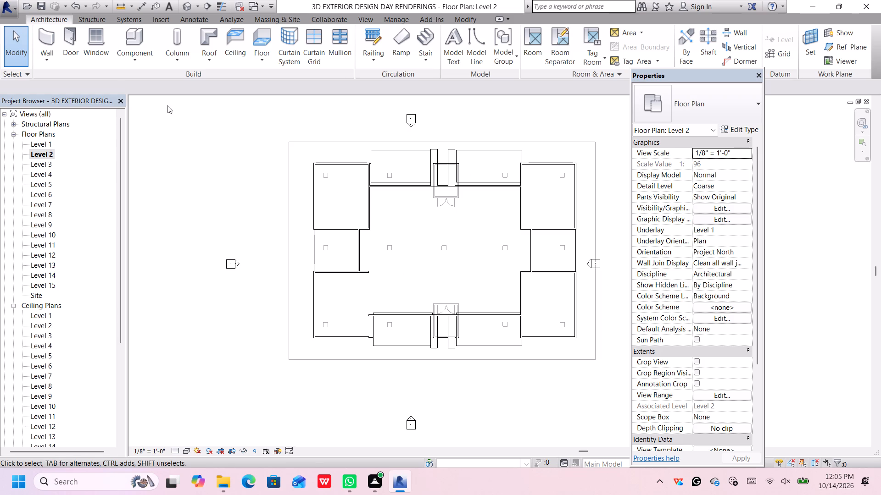
left_click(46, 33)
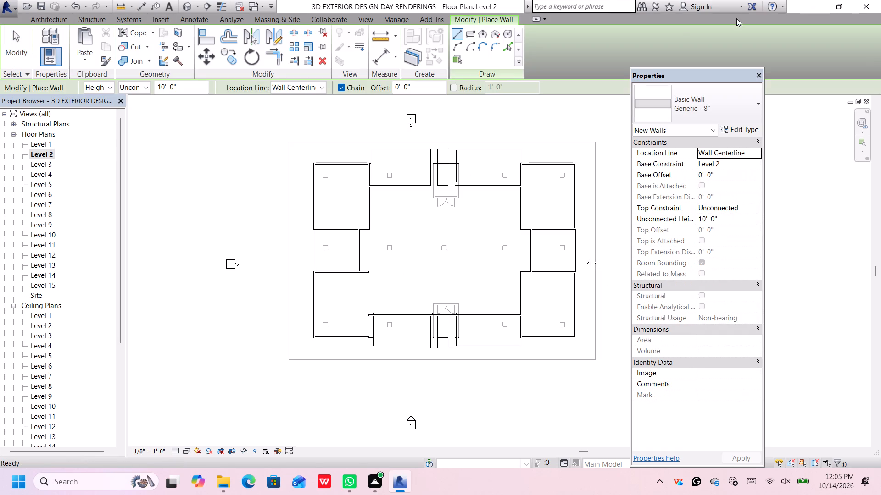
left_click(711, 109)
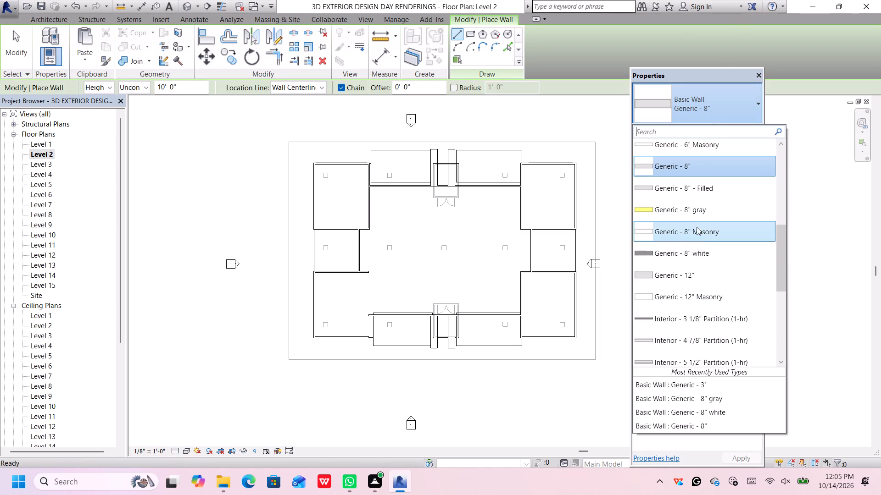
left_click(704, 214)
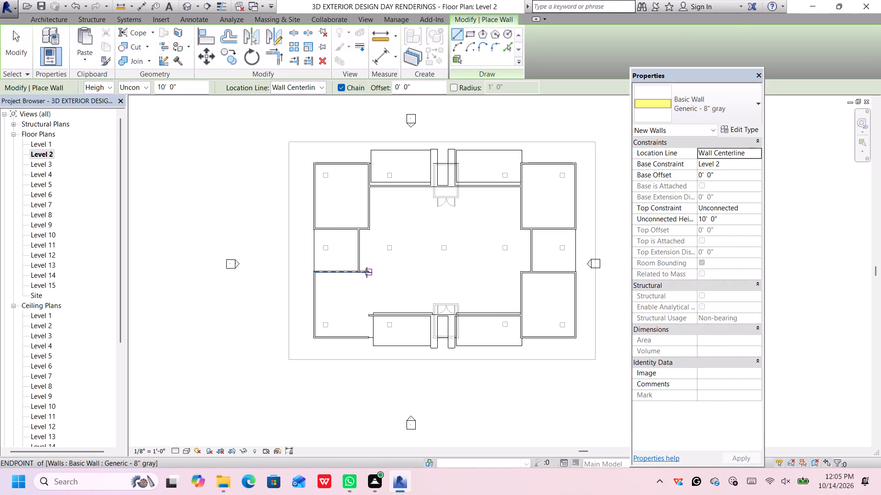
left_click(369, 272)
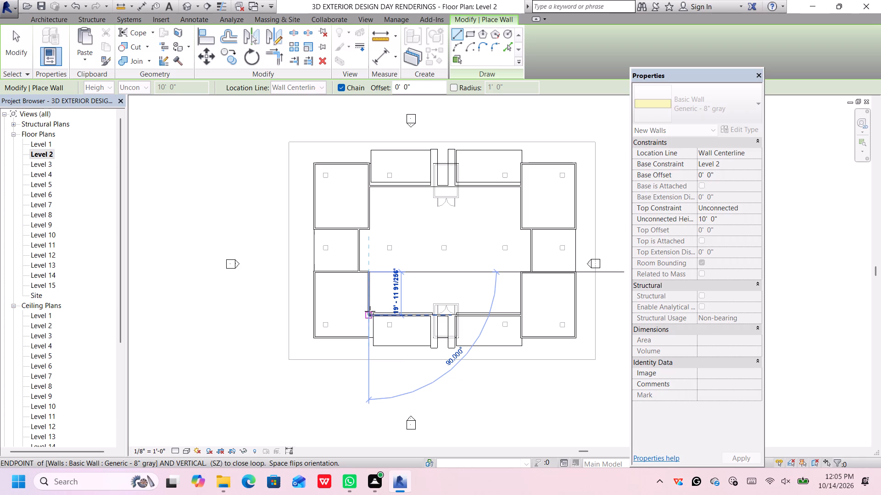
left_click(370, 312)
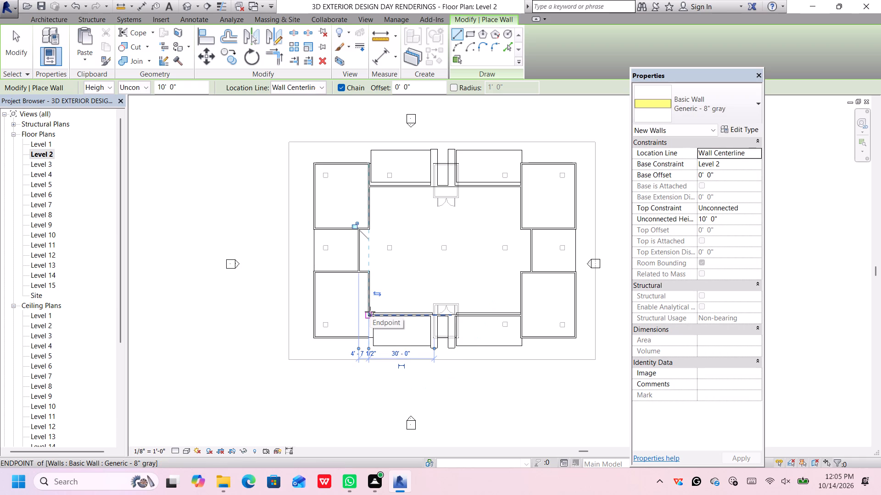
Draw a 15' long Generic - 3' wall southward from the junction of the new gray wall and the south facade wall.
scroll(427, 301, "up", 5)
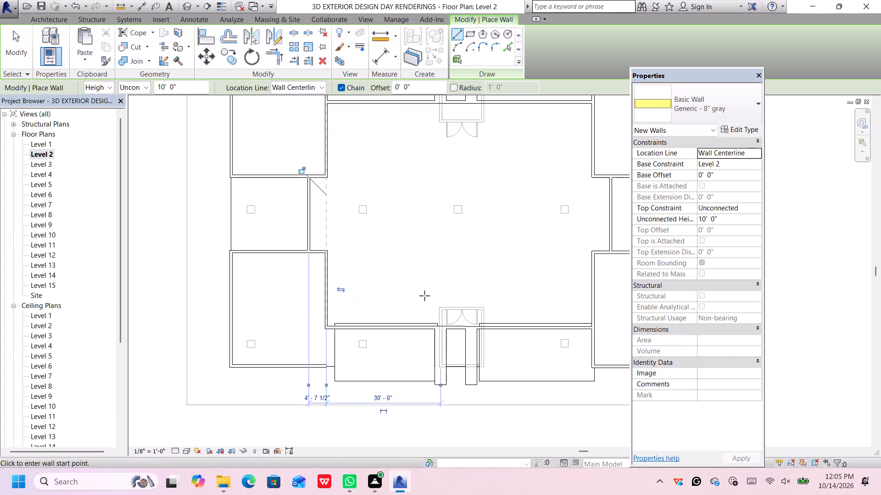
left_click(664, 109)
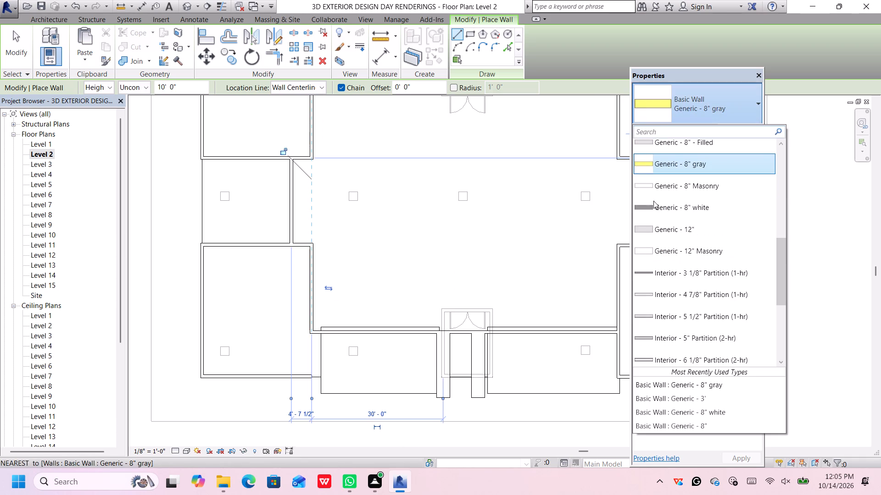
scroll(697, 179, "up", 4)
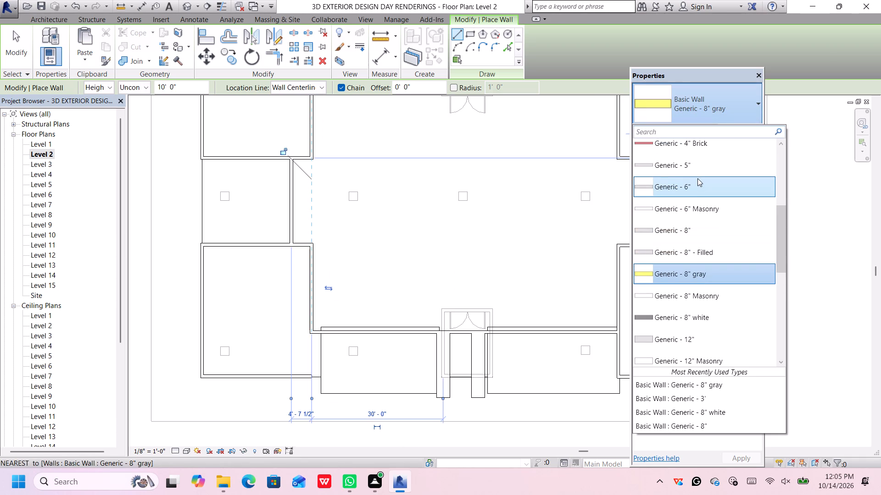
scroll(697, 178, "up", 1)
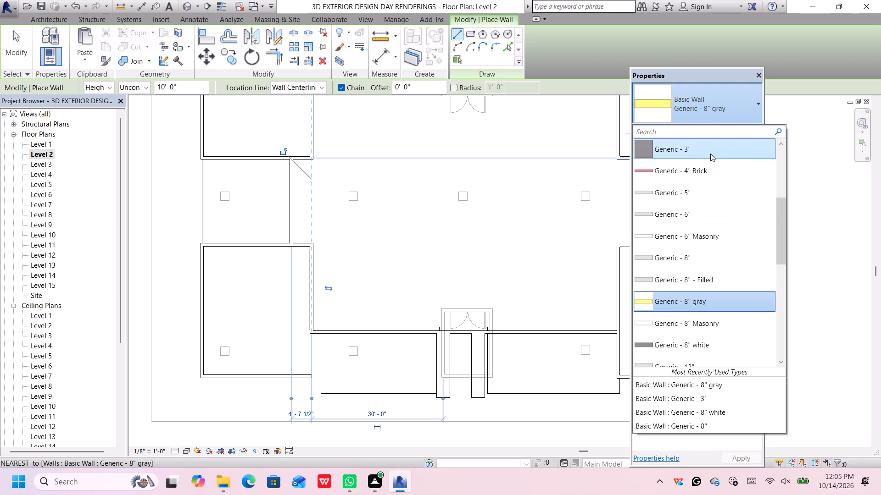
left_click(710, 154)
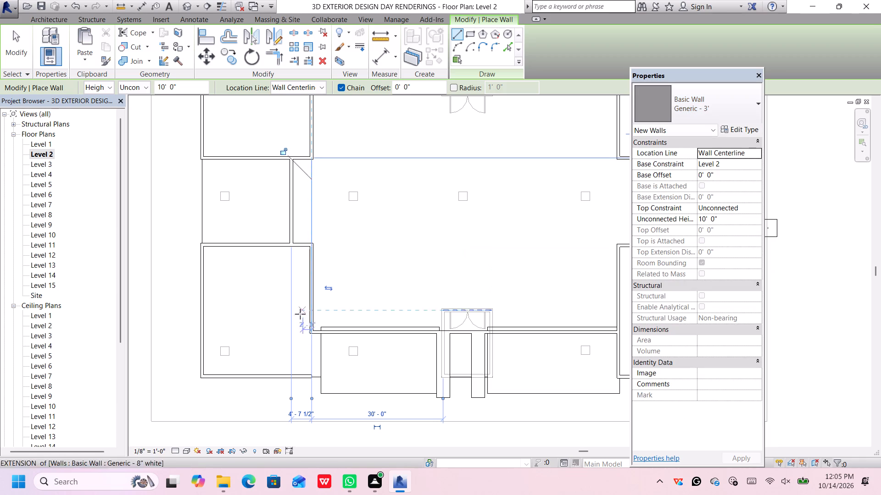
left_click(312, 331)
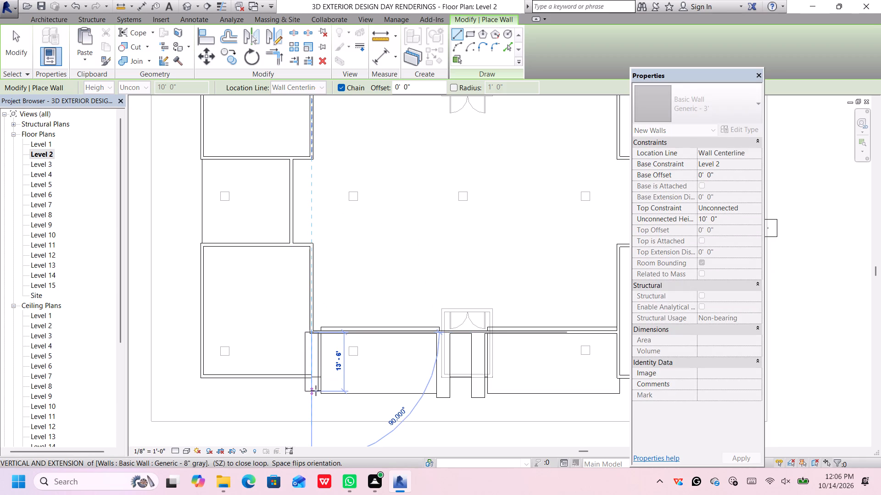
scroll(316, 390, "up", 1)
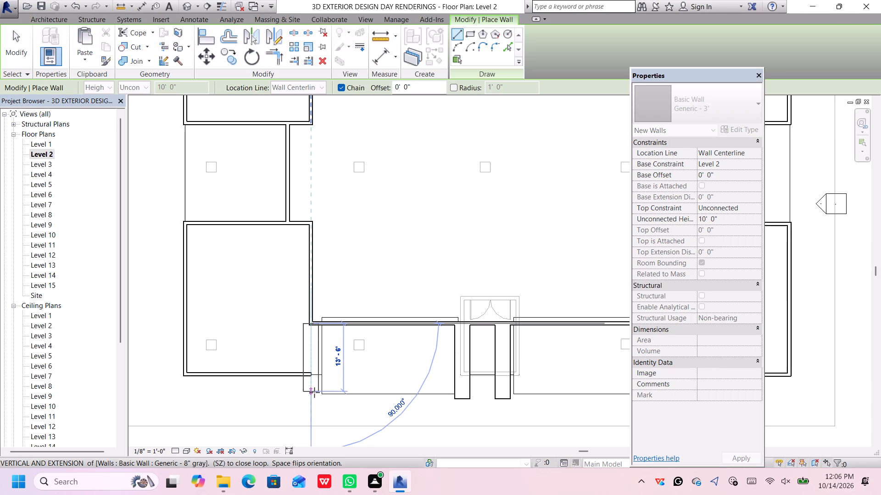
type("15")
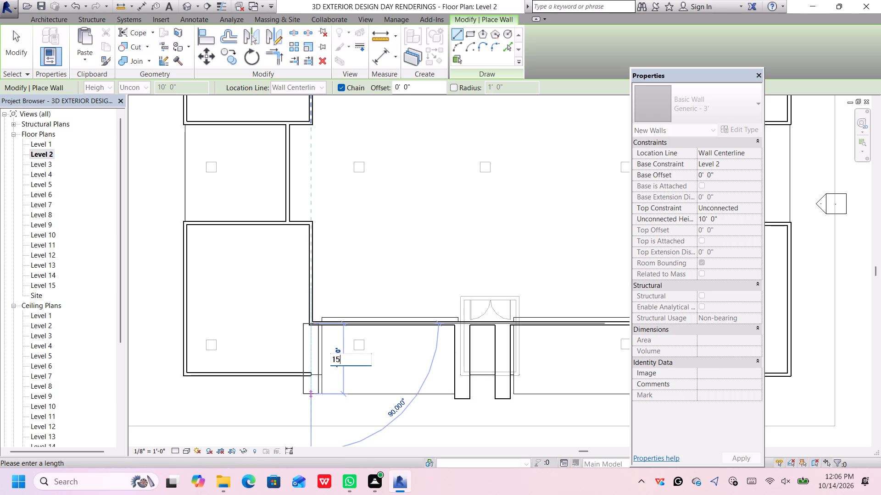
key("apostrophe")
key("Return")
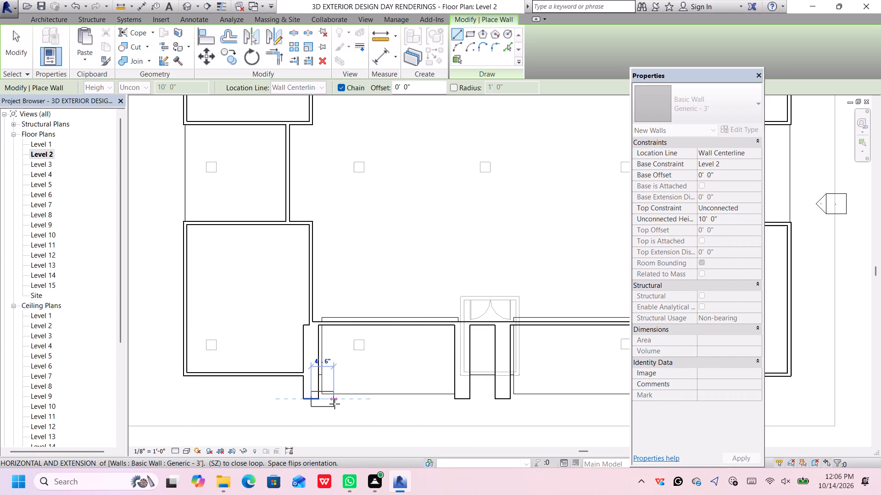
key("space")
key("space")
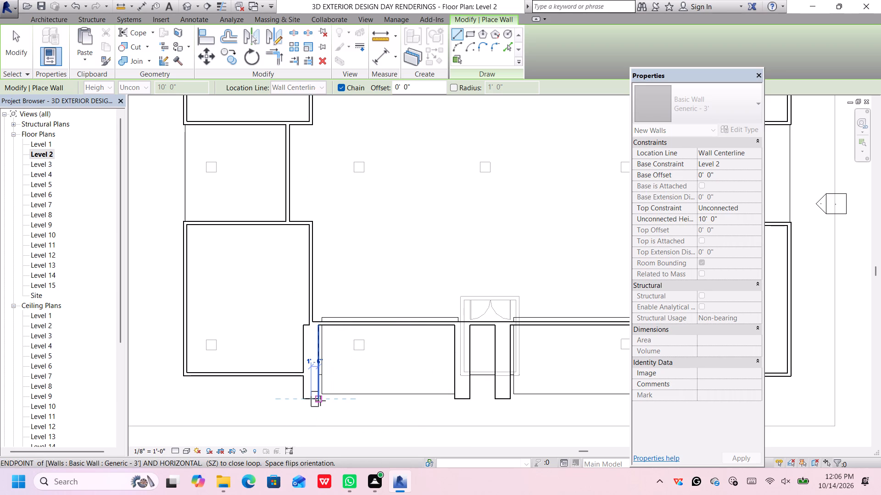
key("Escape")
key("Escape")
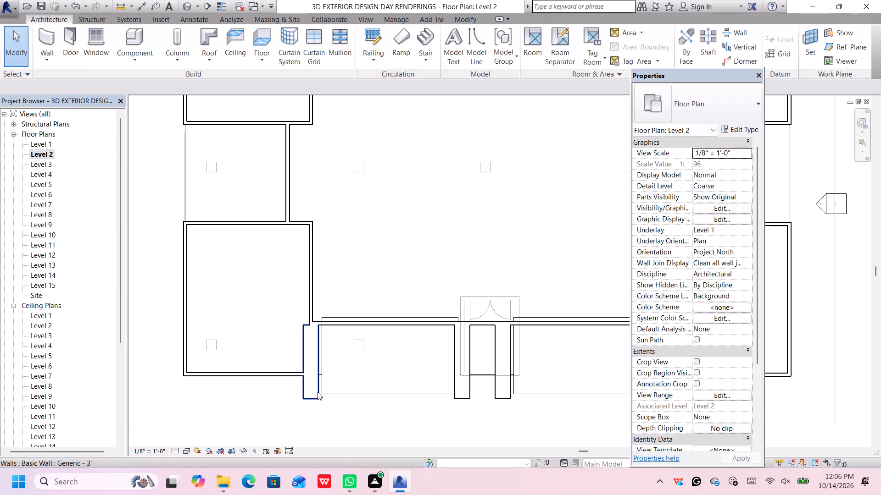
Nudge the new 15' Generic - 3' wall slightly east so its east face meets the edge of the adjoining slab.
left_click(318, 392)
key("Right")
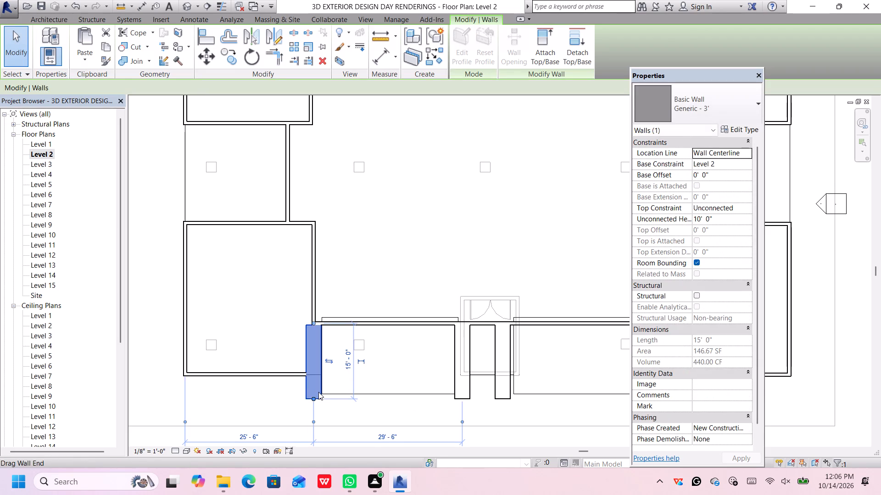
scroll(325, 404, "up", 9)
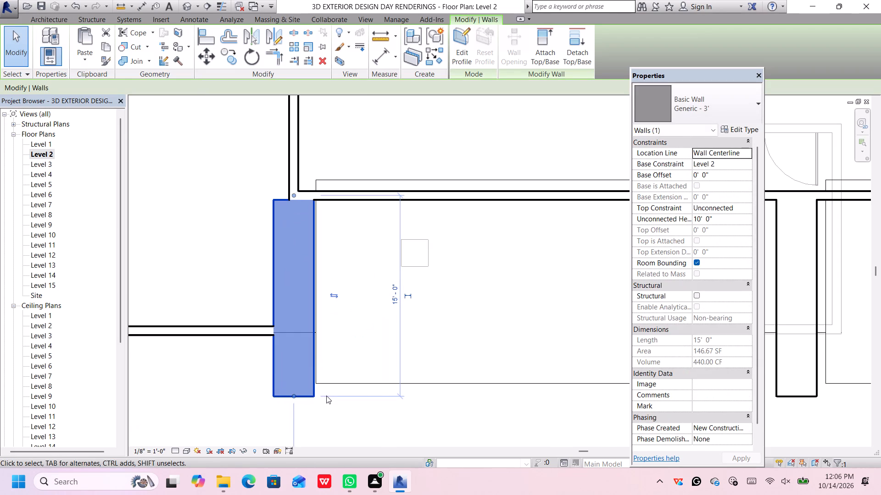
key("Right")
scroll(327, 396, "down", 7)
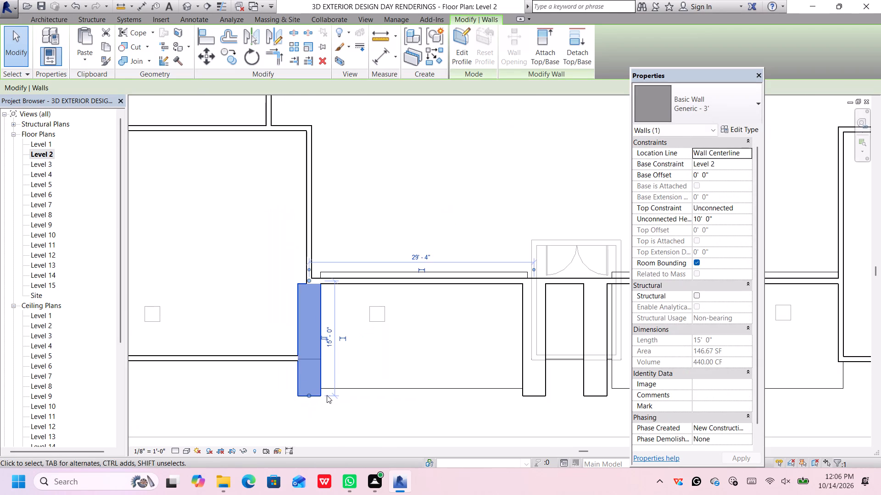
Delete the Generic - 12" floor that forms the two slabs flanking the south entrance.
scroll(327, 395, "down", 5)
middle_click_drag(330, 394, 330, 358)
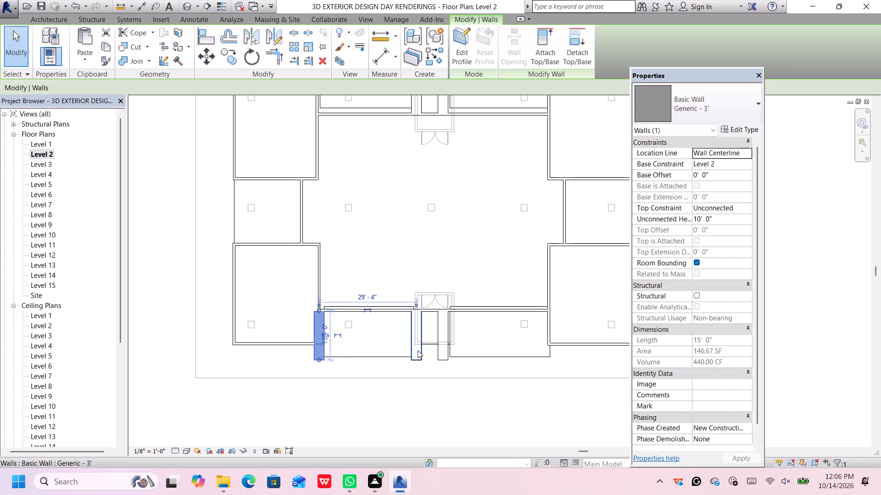
scroll(391, 357, "up", 5)
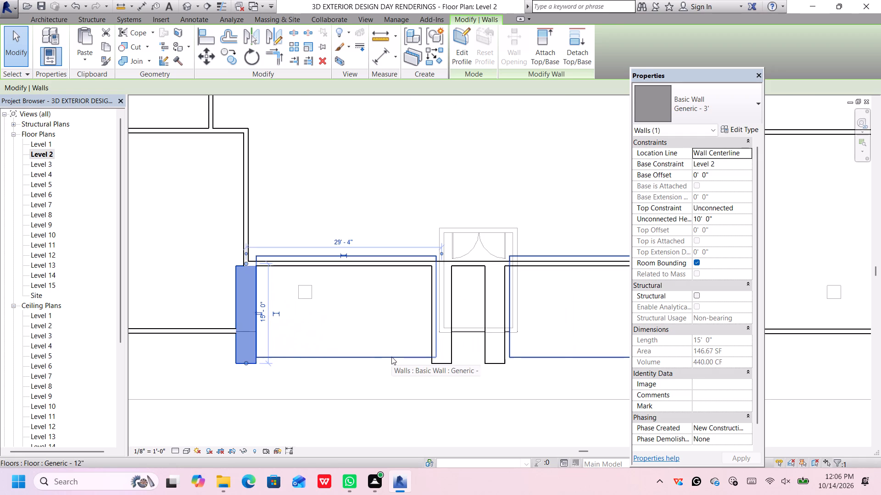
left_click(392, 357)
scroll(392, 356, "down", 1)
scroll(392, 355, "up", 1)
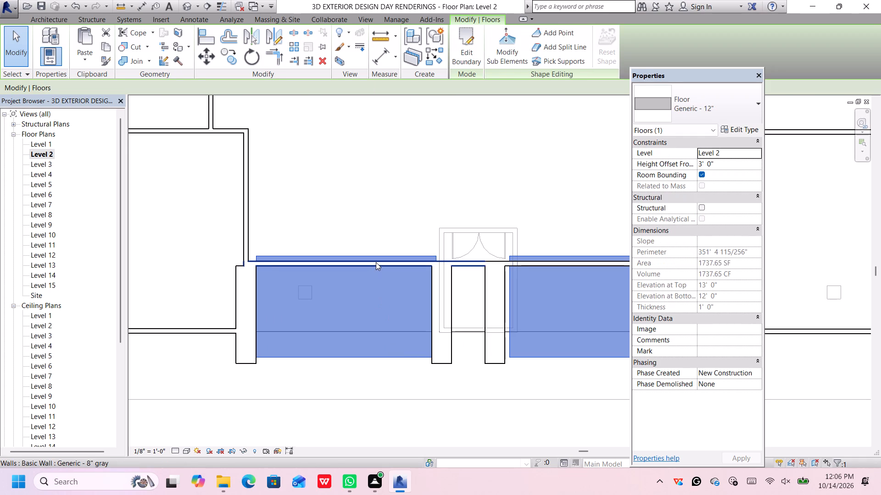
scroll(376, 262, "down", 4)
scroll(408, 287, "down", 2)
middle_click_drag(409, 289, 413, 301)
scroll(432, 307, "up", 2)
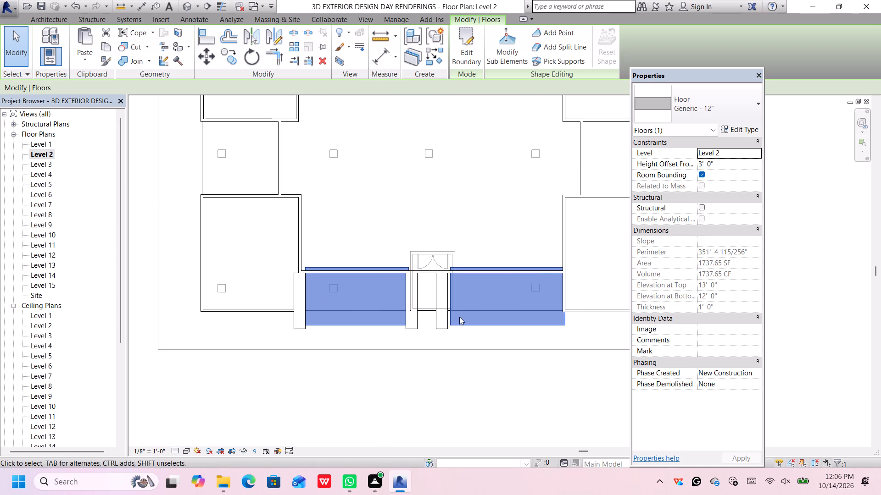
key("Delete")
Delete the Generic - 8" gray wall on the west side of the southeast room.
scroll(467, 290, "down", 2)
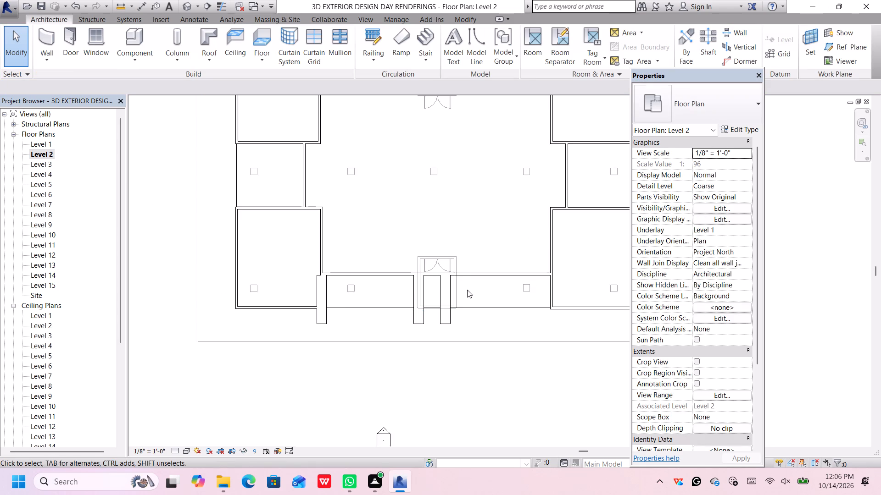
middle_click_drag(467, 290, 458, 313)
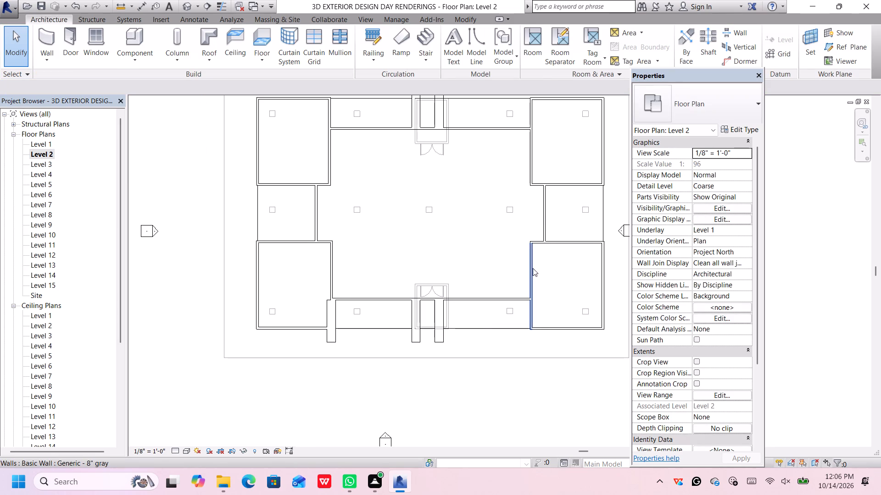
middle_click_drag(533, 268, 507, 282)
left_click(503, 285)
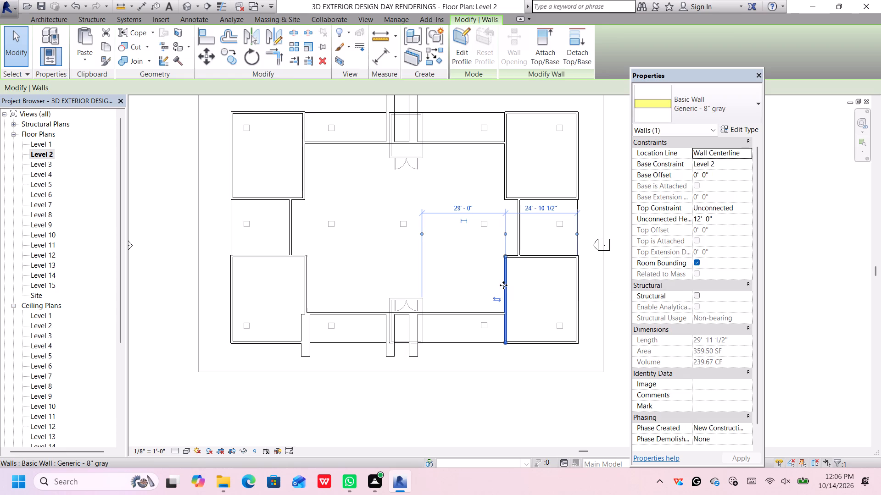
key("Delete")
middle_click_drag(514, 273, 518, 298)
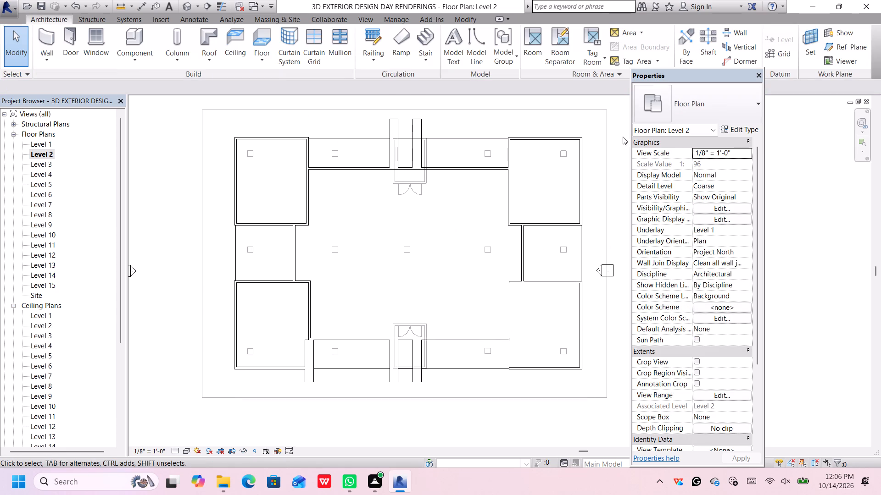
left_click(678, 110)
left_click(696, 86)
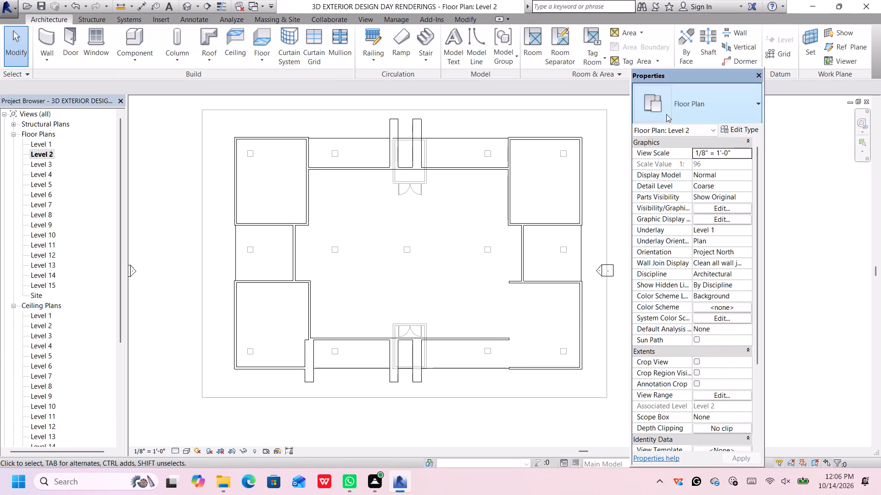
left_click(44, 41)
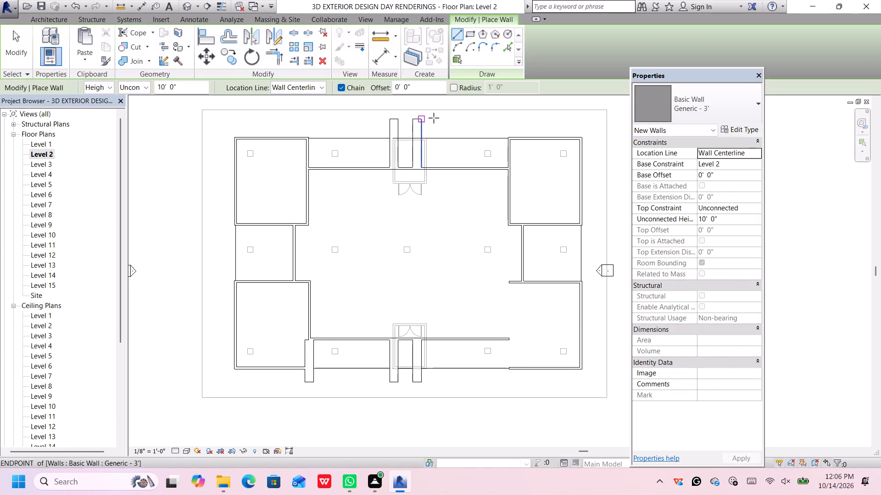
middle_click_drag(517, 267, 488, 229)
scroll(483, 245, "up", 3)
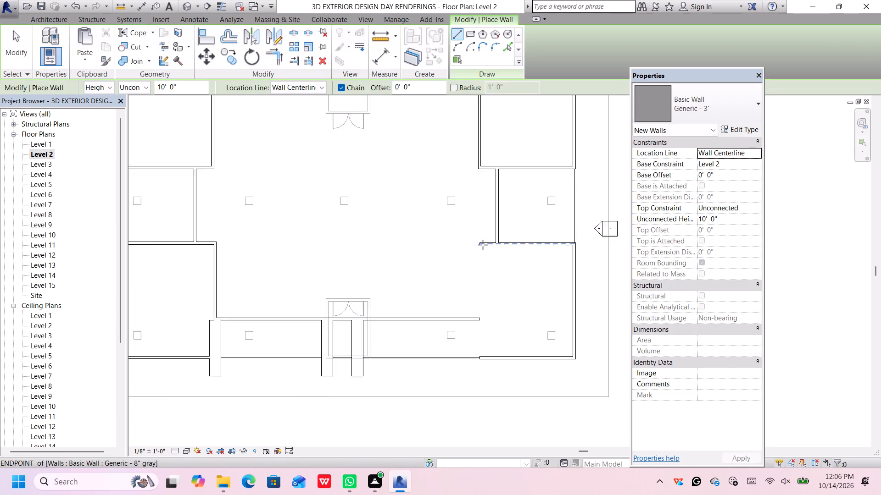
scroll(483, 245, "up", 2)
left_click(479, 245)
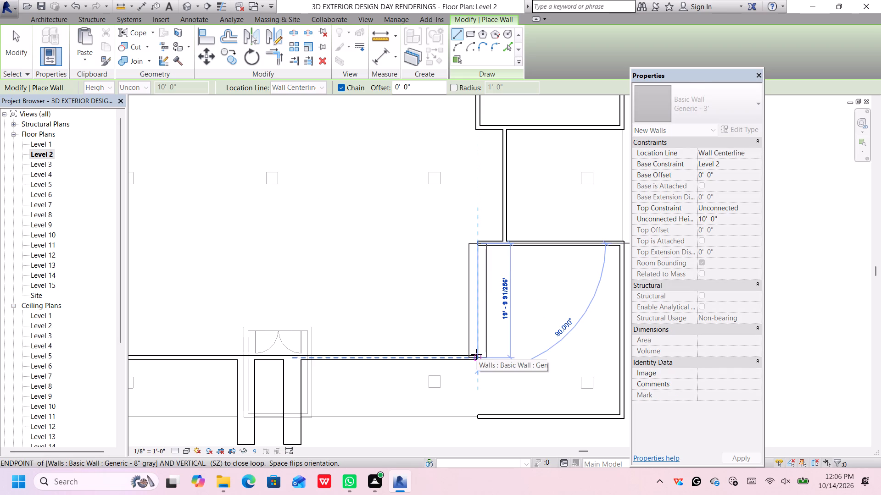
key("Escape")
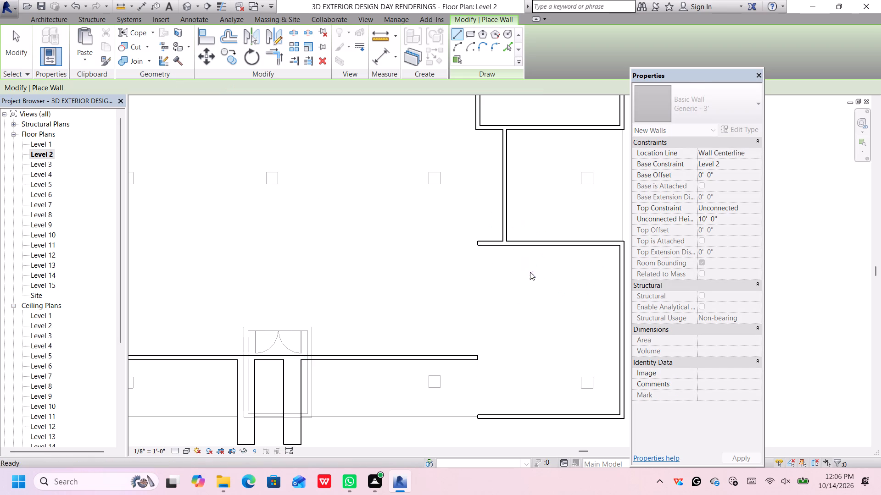
Draw a Generic - 8" gray wall closing the southeast room's west side, from its north wall down to the south facade wall's east end.
left_click(680, 110)
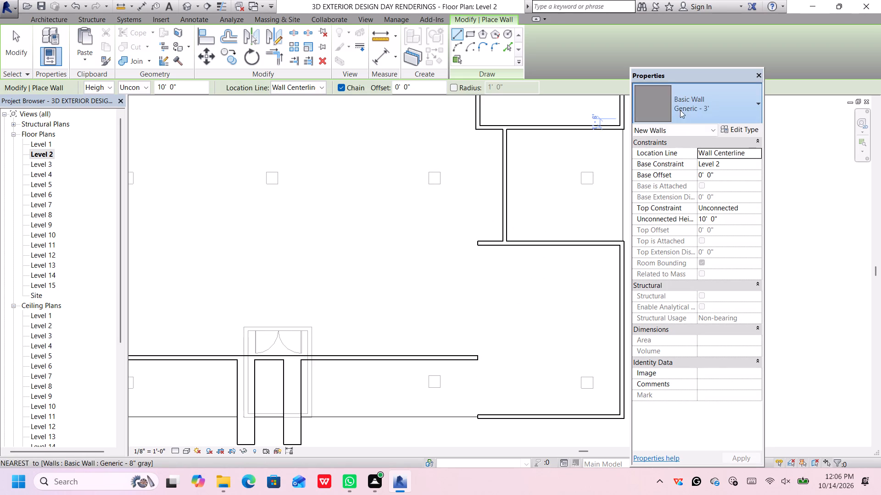
scroll(662, 228, "down", 5)
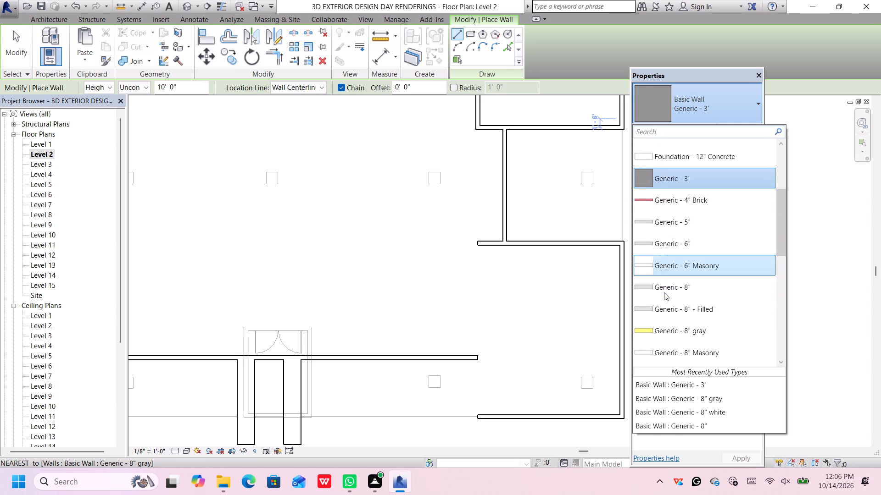
left_click(670, 328)
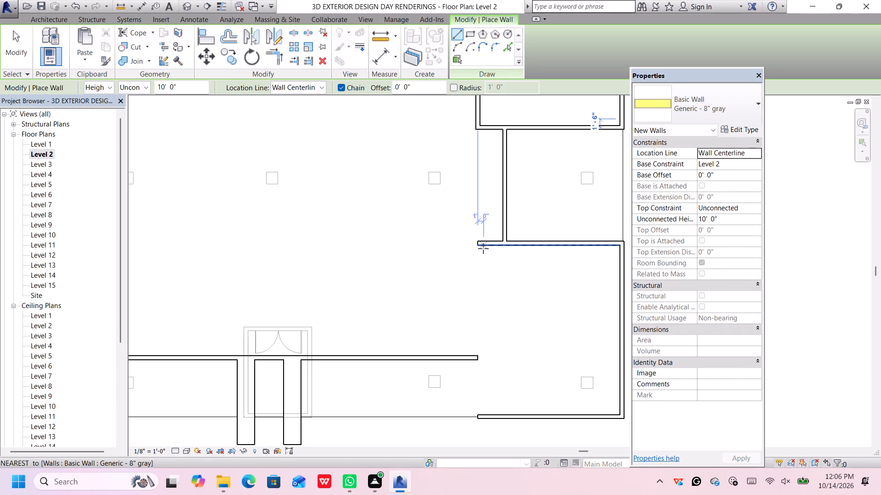
left_click(476, 244)
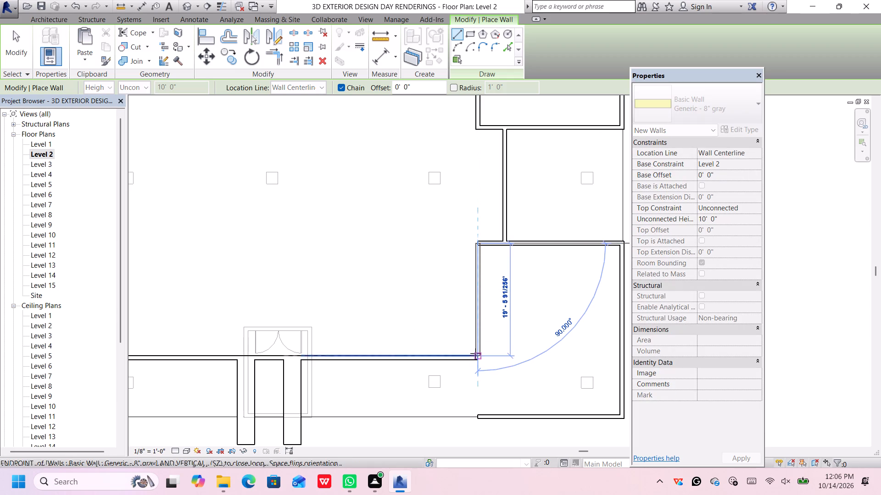
left_click(475, 359)
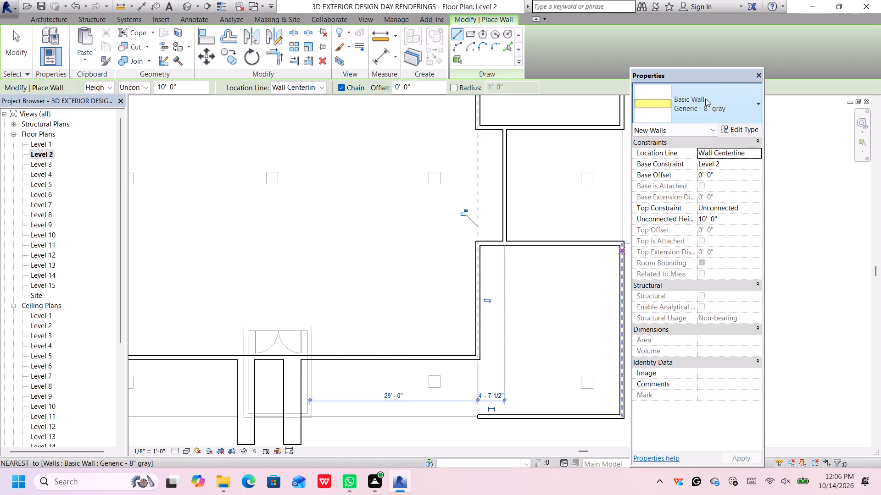
Draw a 15' long Generic - 3' wall southward from the junction of the new gray wall and the south facade wall.
left_click(720, 100)
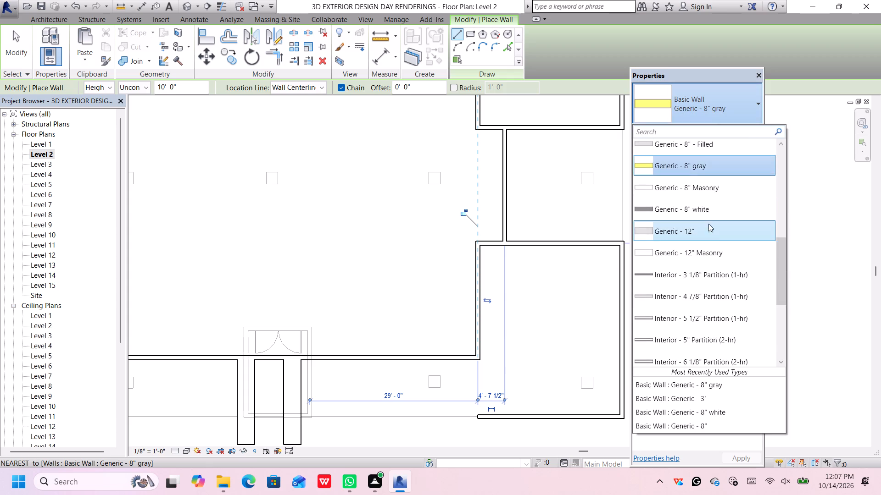
scroll(705, 236, "up", 6)
left_click(723, 156)
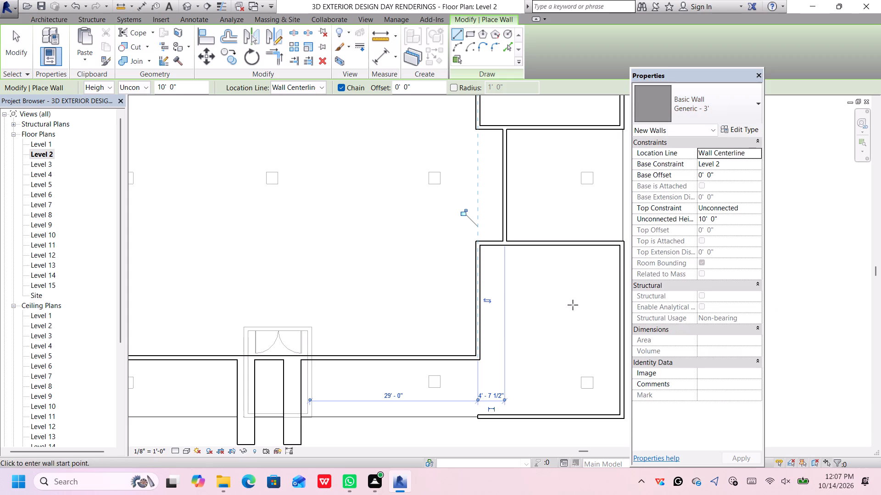
left_click(478, 358)
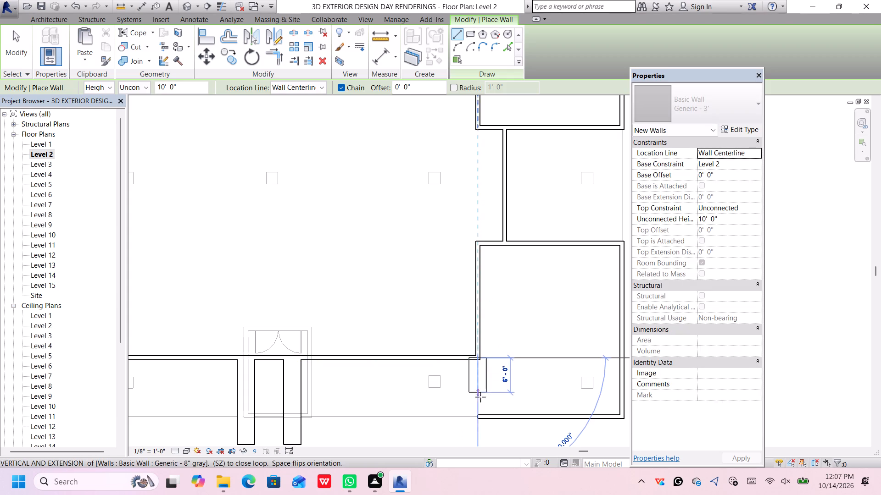
scroll(481, 423, "down", 1)
middle_click_drag(481, 423, 484, 389)
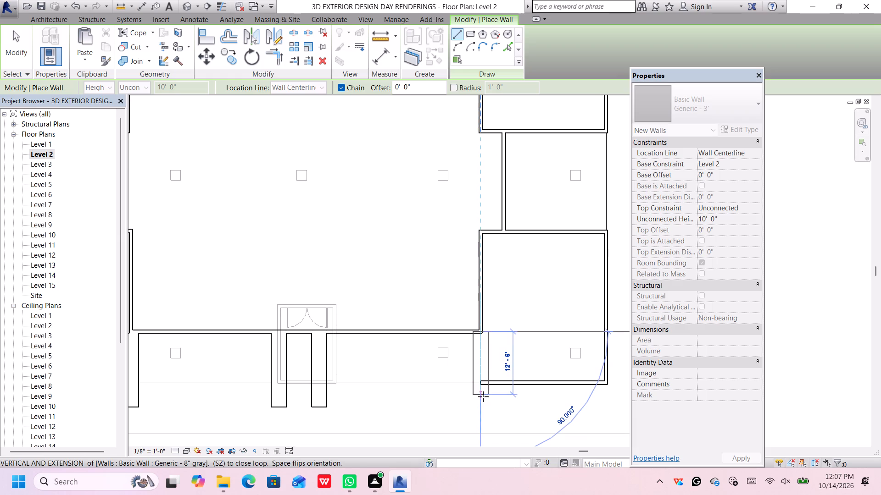
type("15'")
key("Return")
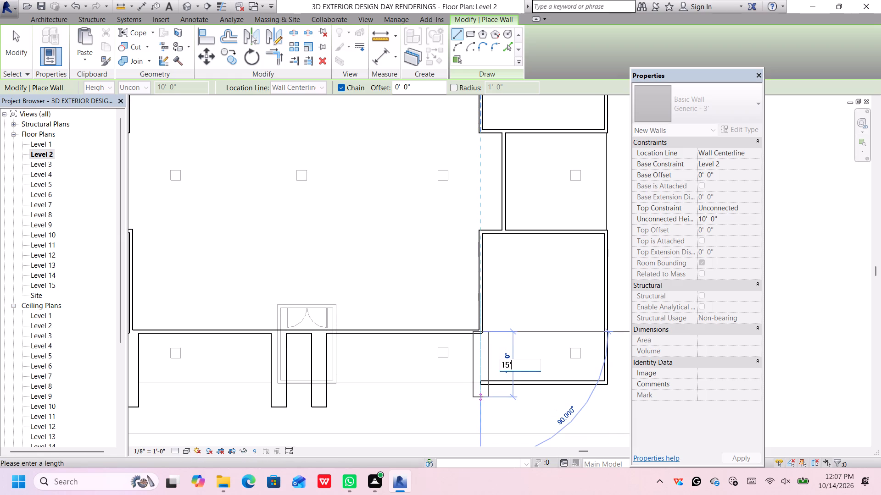
key("Escape")
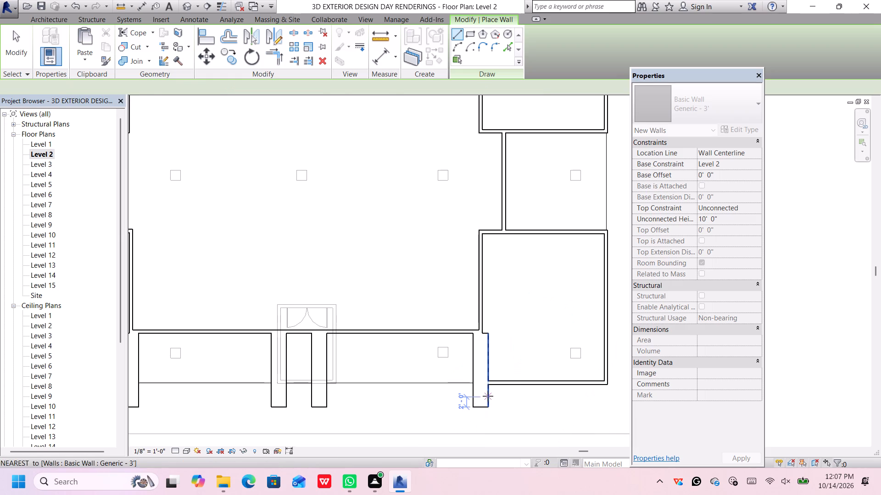
key("Escape")
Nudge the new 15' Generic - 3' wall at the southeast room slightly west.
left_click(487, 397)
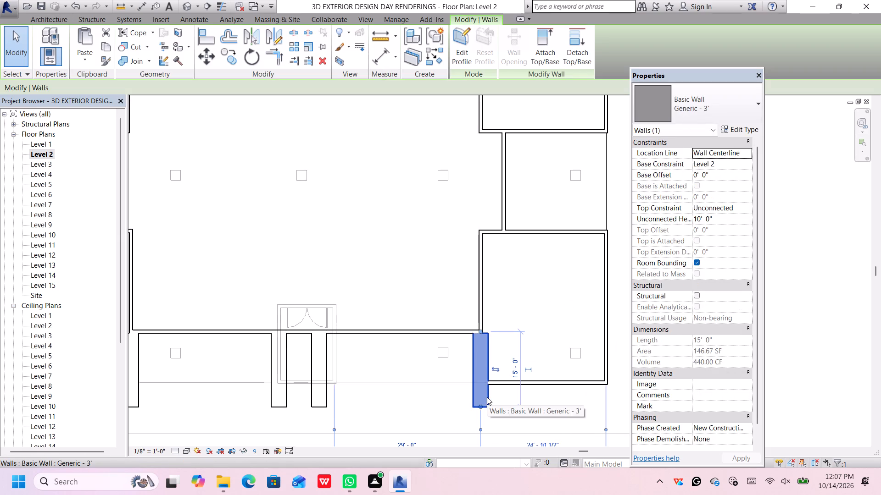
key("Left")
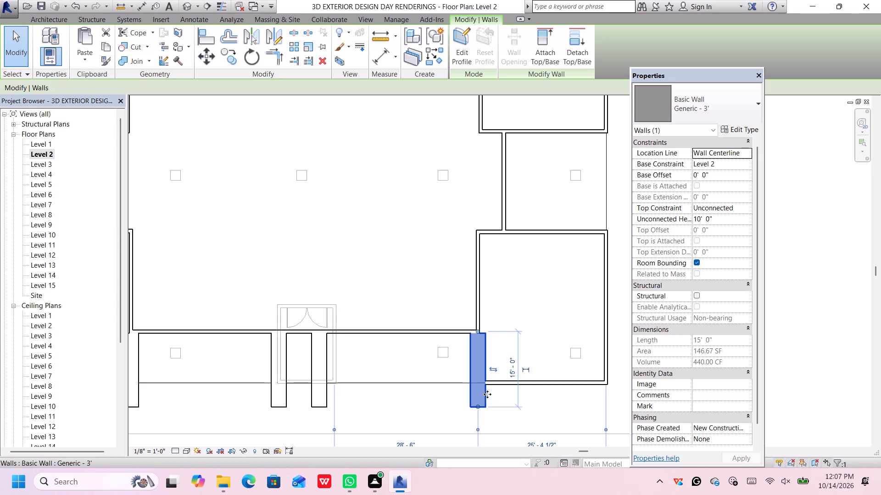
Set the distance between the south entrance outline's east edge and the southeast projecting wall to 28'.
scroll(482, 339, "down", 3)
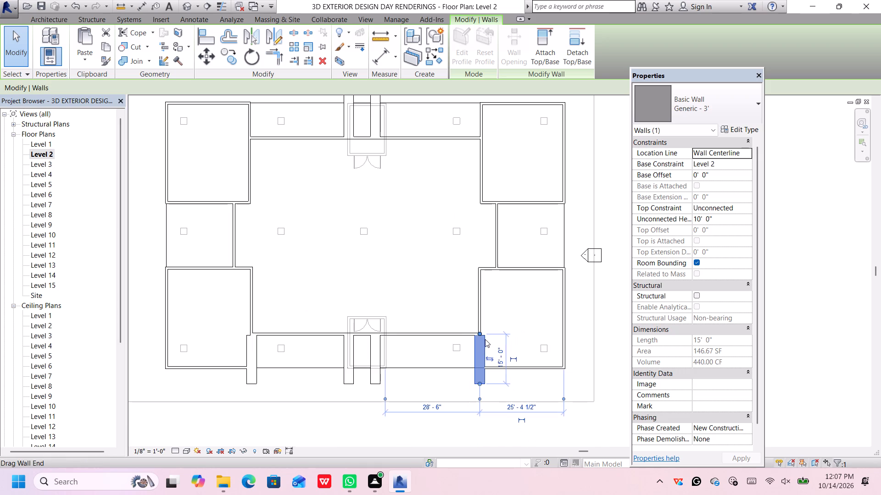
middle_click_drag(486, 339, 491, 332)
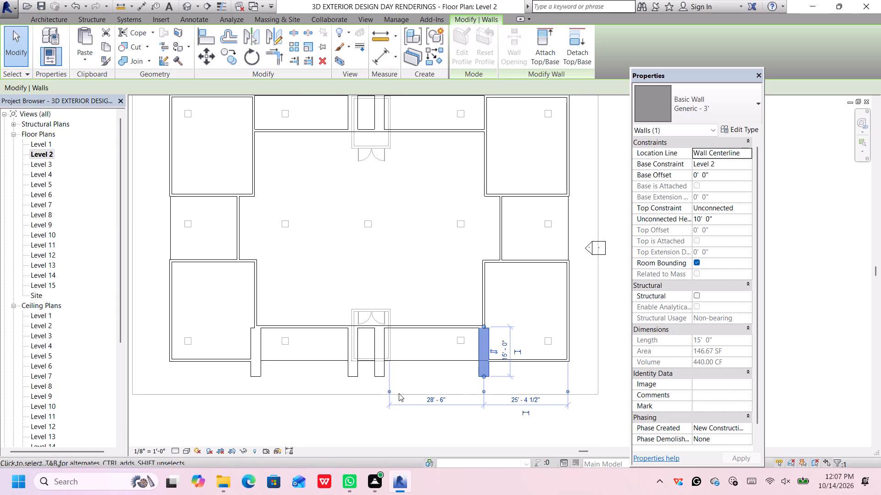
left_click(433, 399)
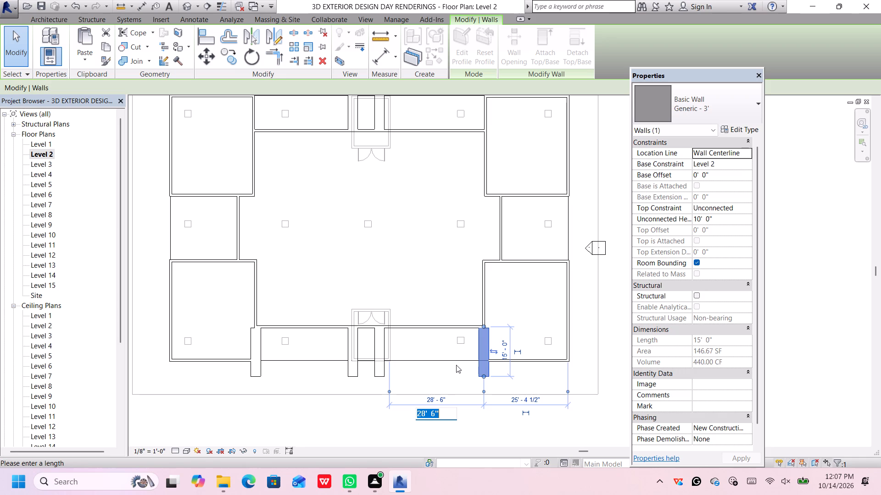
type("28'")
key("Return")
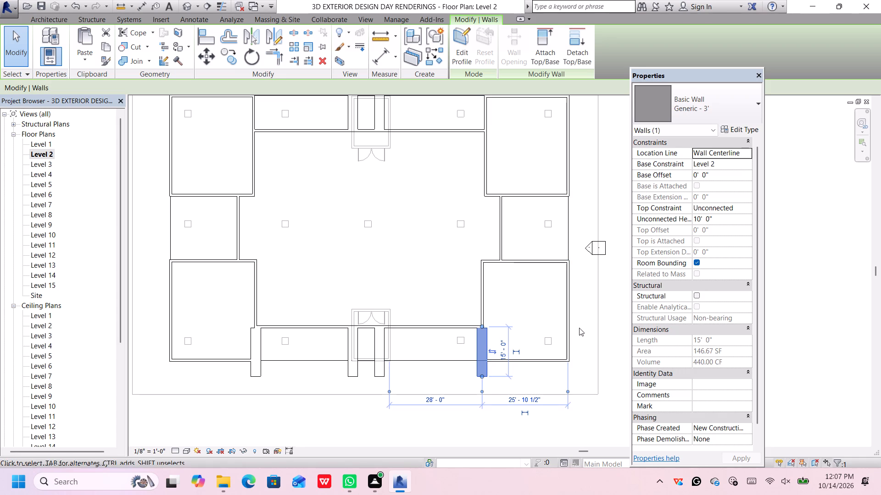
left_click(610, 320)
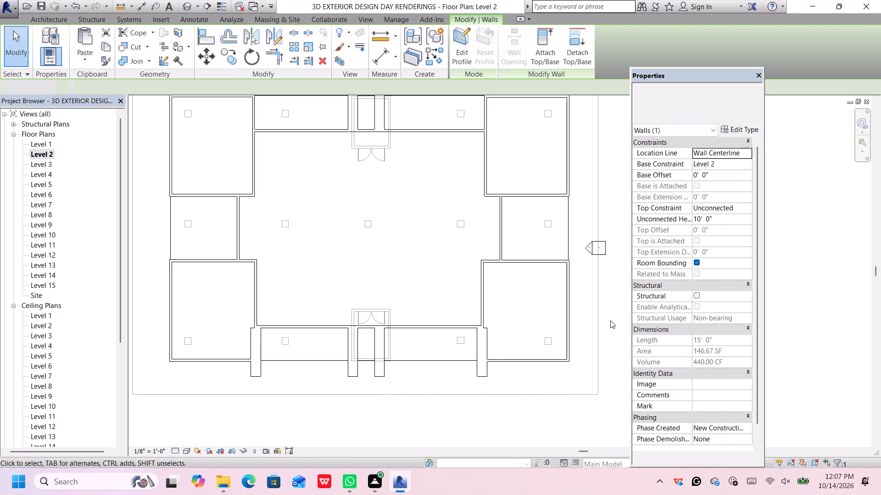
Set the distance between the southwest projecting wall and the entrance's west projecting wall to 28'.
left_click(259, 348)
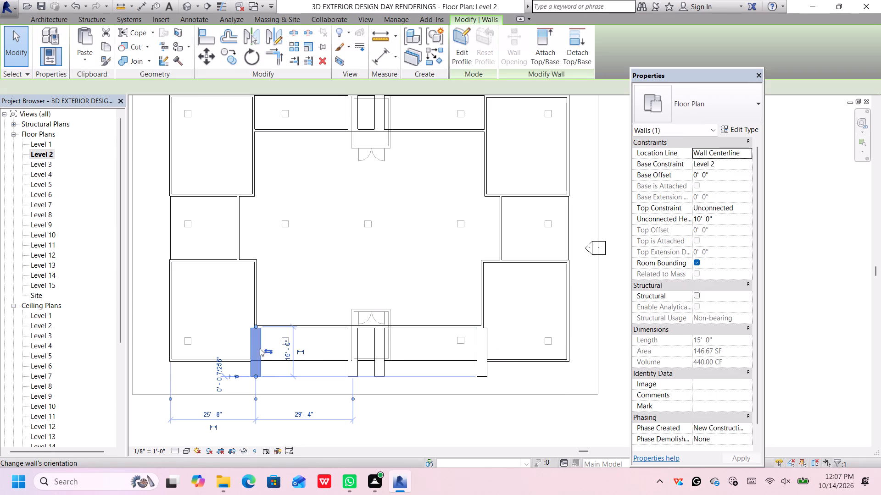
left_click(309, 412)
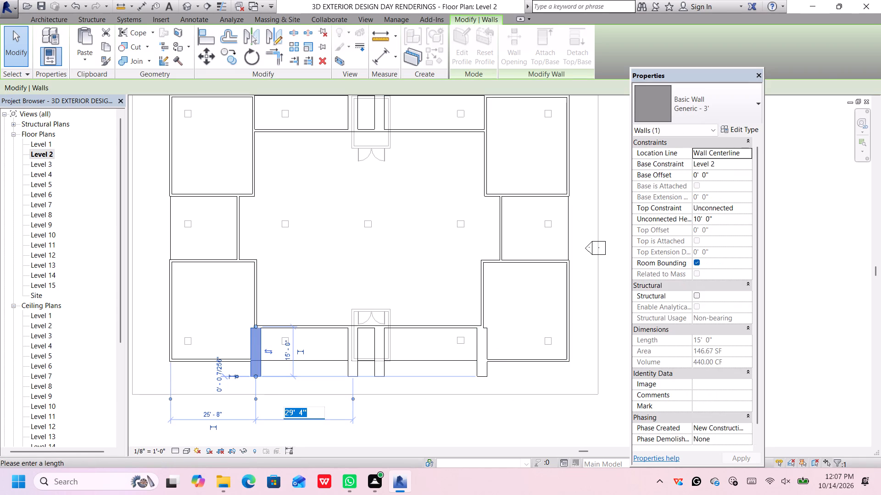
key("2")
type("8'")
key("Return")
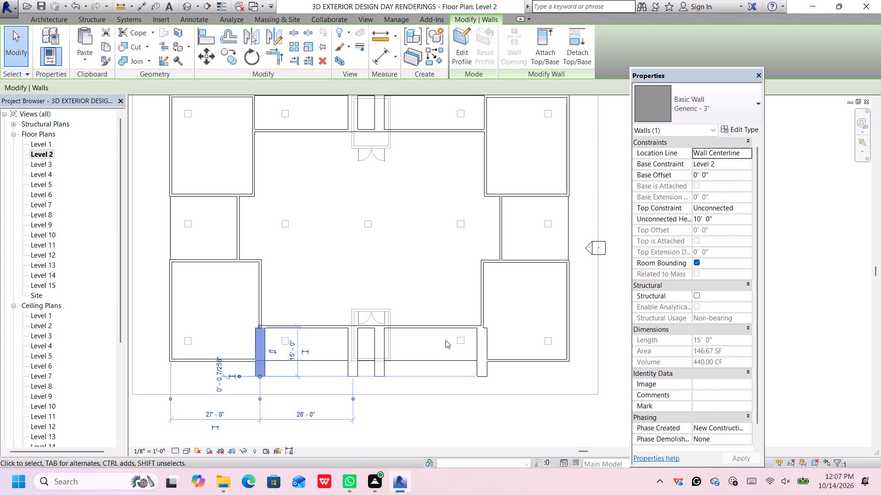
Set the distance between the southwest projecting wall and the entrance's west projecting wall to 30'.
scroll(446, 340, "down", 1)
middle_click_drag(450, 343, 460, 360)
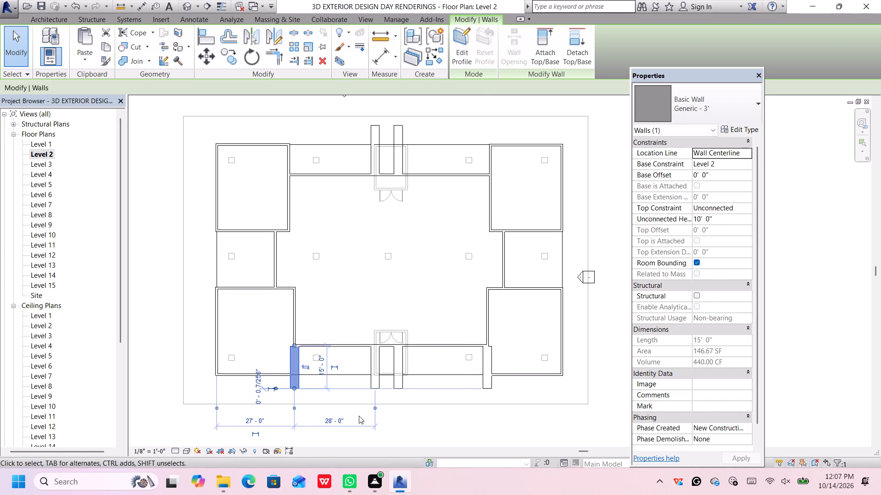
left_click(340, 421)
key("3")
type("0'")
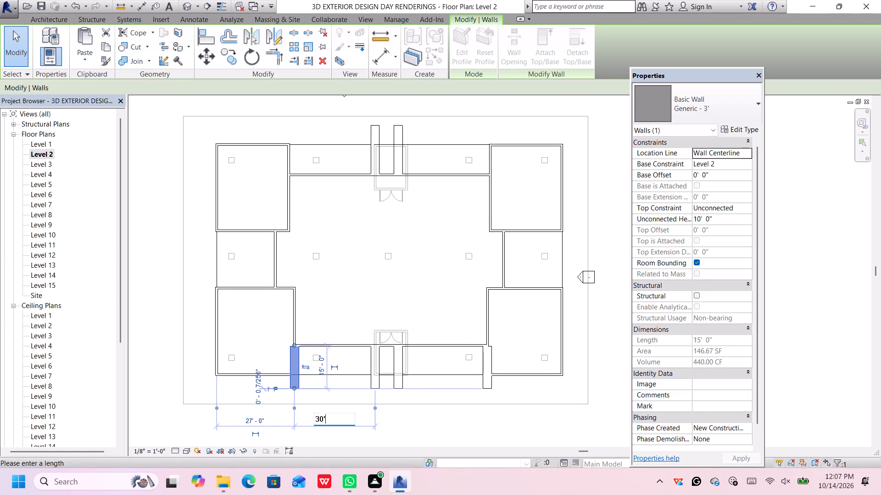
key("Return")
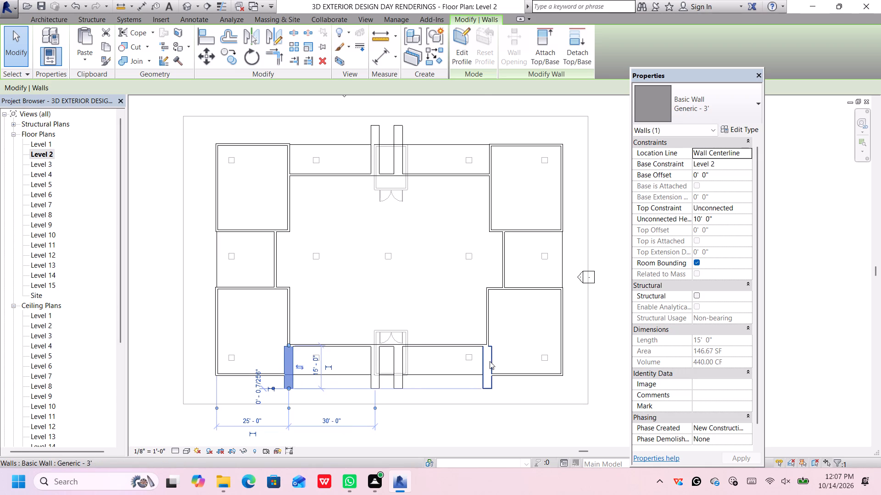
Set the distance between the south entrance outline's east edge and the southeast projecting wall to 30'.
left_click(484, 363)
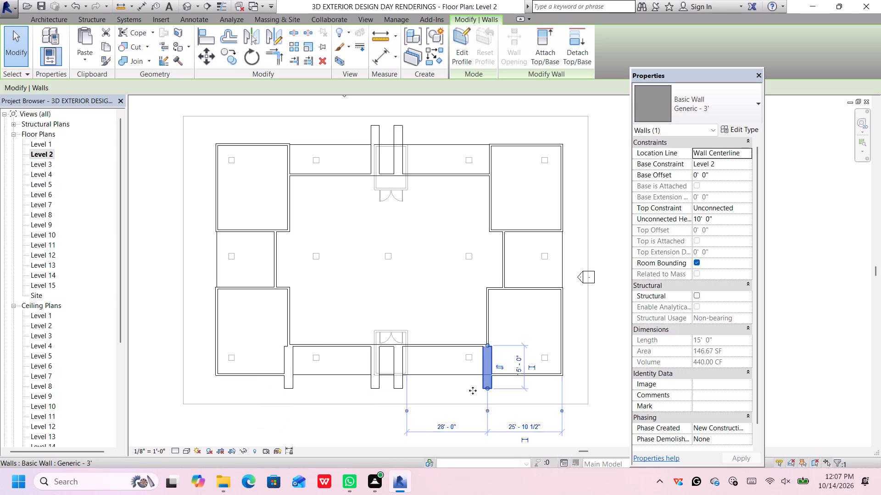
left_click(447, 426)
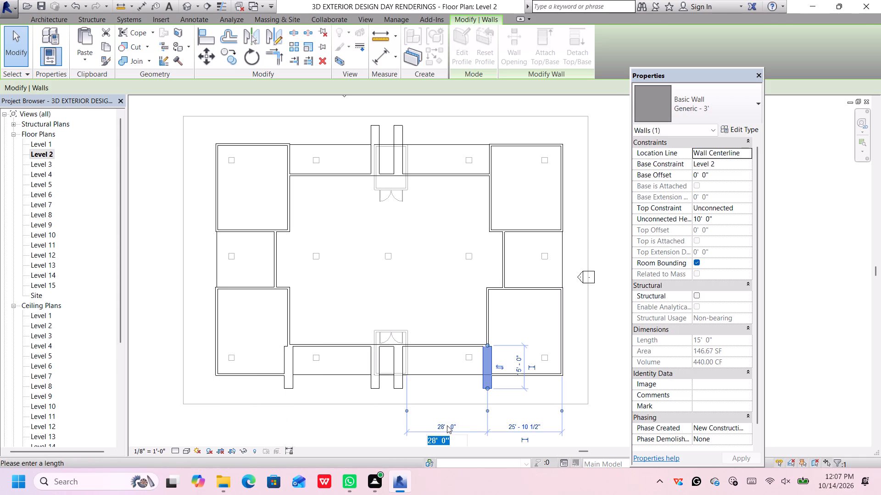
key("3")
type("0'")
key("Return")
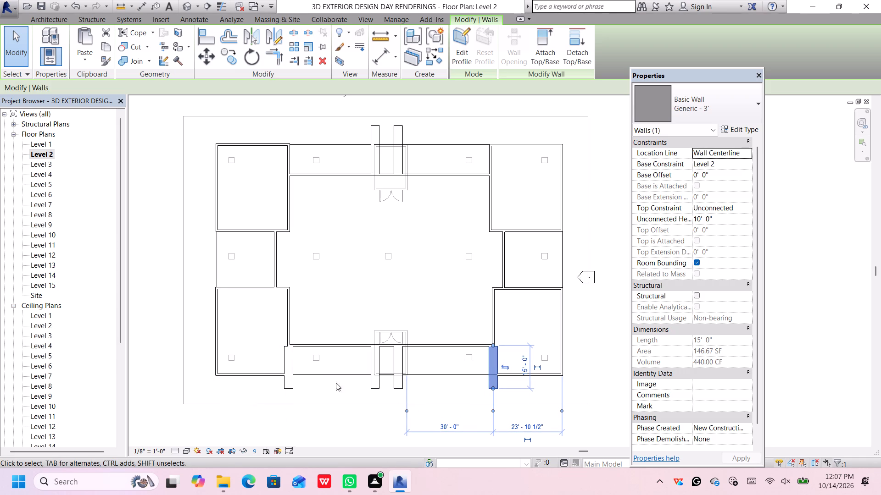
Set the distance between the south entrance outline's east edge and the southeast projecting wall to 28'.
middle_click_drag(310, 378, 319, 385)
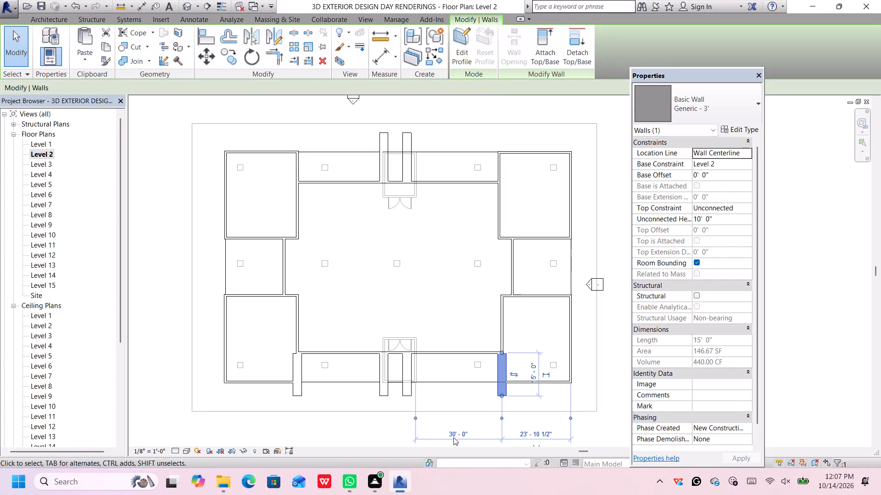
left_click(460, 435)
scroll(463, 427, "down", 2)
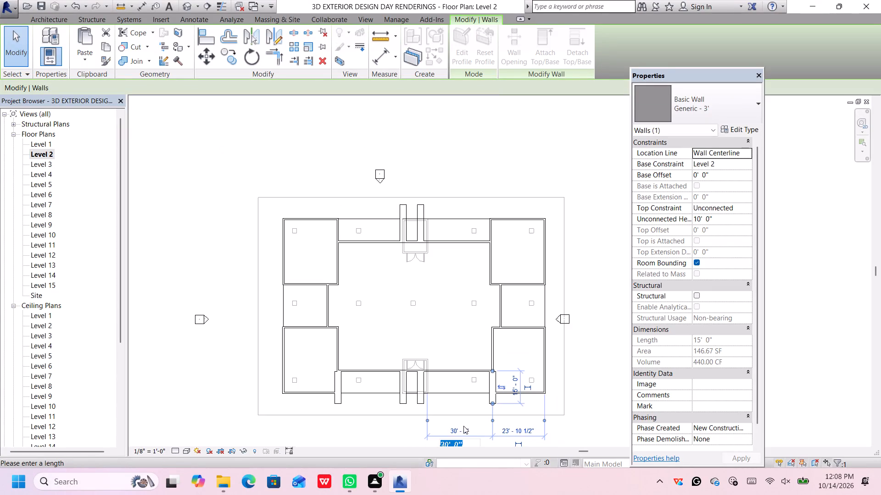
middle_click_drag(464, 426, 455, 376)
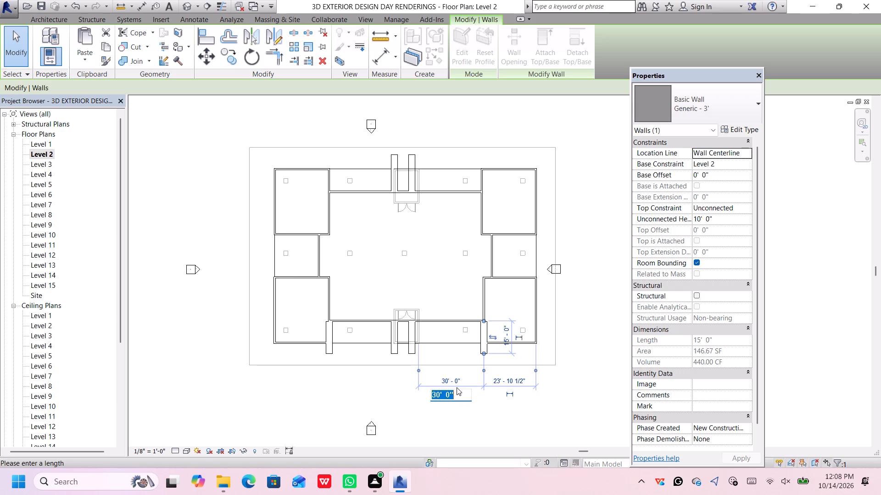
key("2")
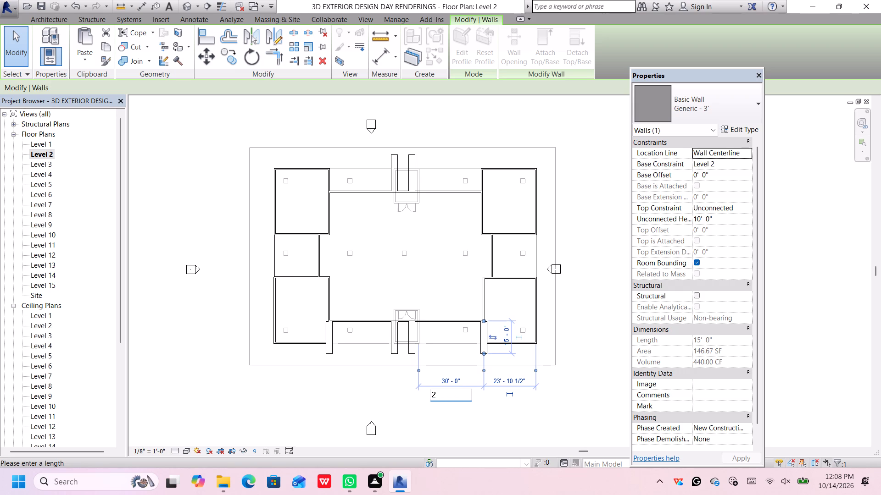
key("8")
key("apostrophe")
key("Return")
scroll(409, 340, "up", 4)
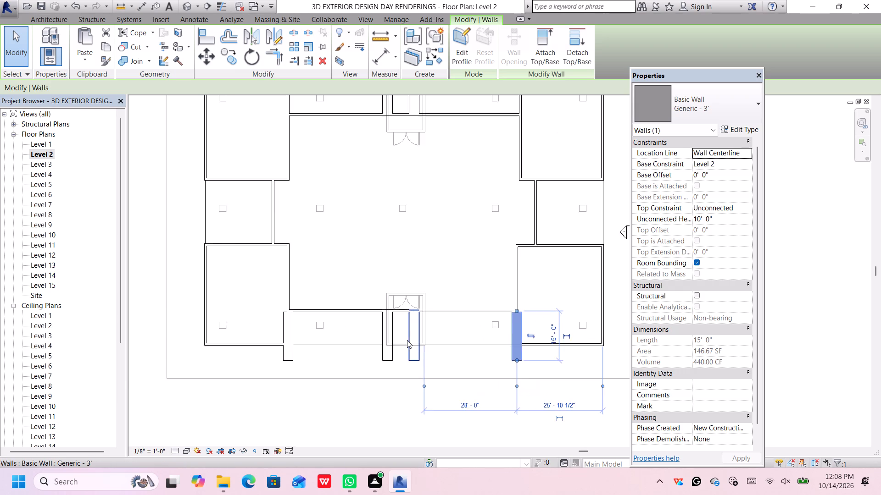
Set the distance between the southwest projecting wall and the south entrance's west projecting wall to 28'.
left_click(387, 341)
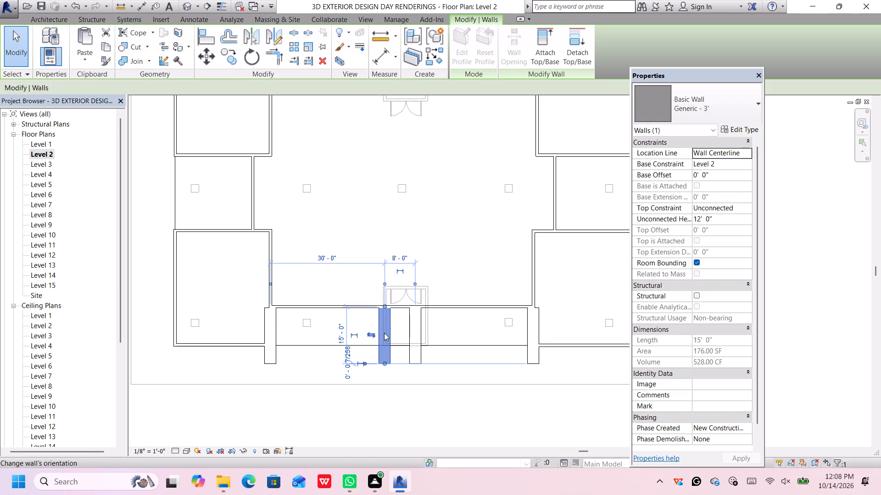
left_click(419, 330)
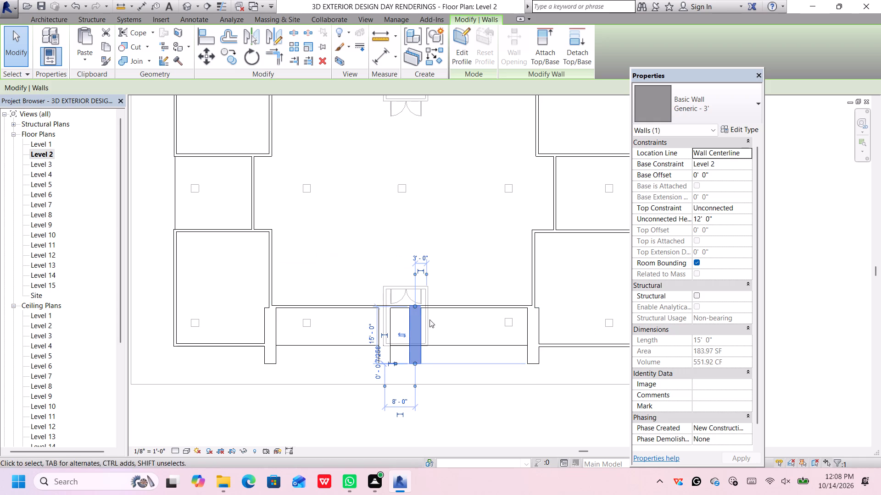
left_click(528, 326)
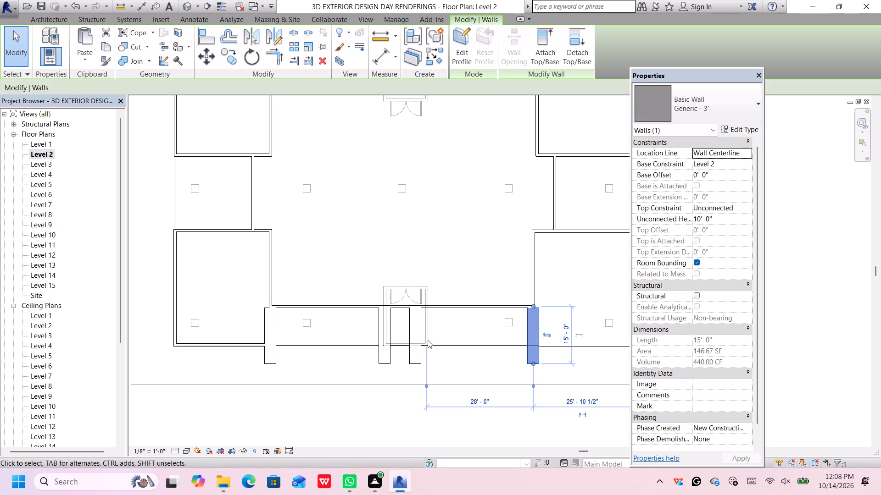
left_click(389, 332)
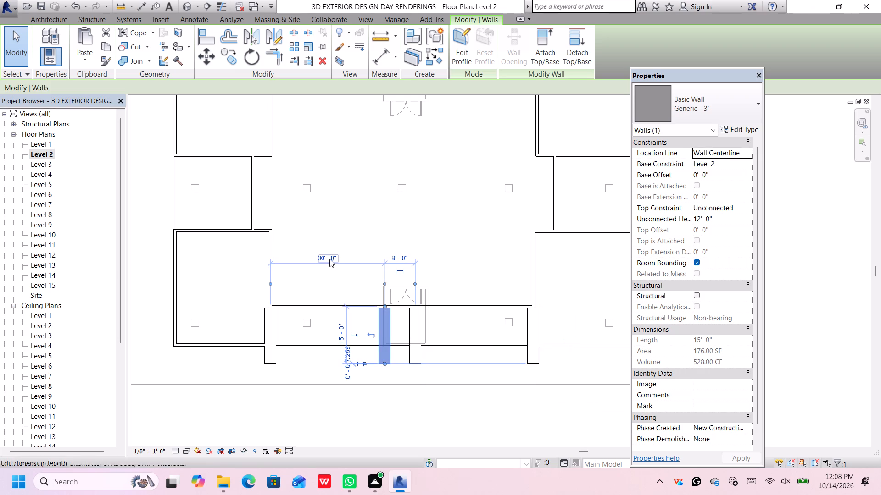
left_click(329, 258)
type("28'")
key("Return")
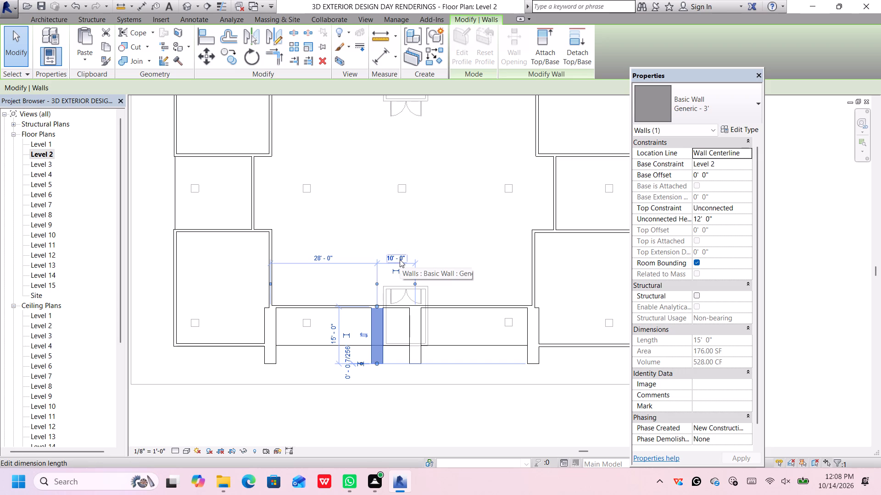
Set the distance between the southwest projecting wall and the south entrance's west projecting wall to 29'.
scroll(400, 259, "down", 6)
middle_click_drag(416, 257, 429, 278)
scroll(429, 277, "up", 1)
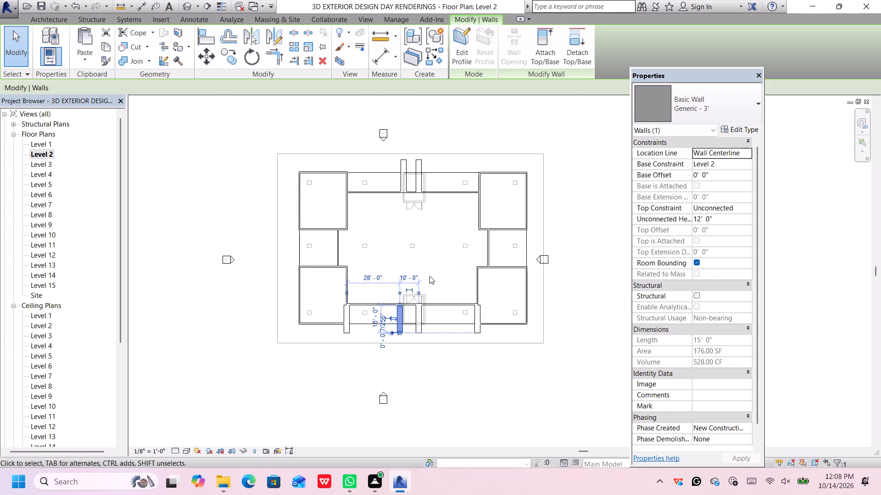
scroll(403, 290, "up", 5)
left_click(340, 270)
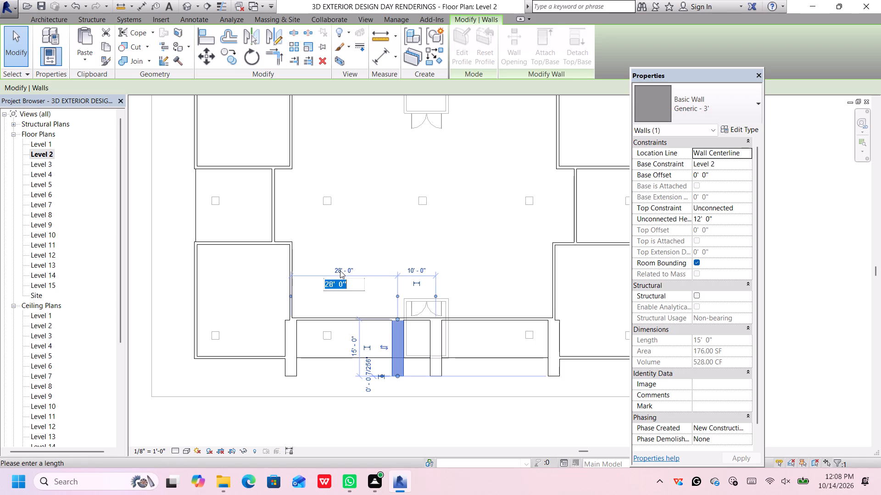
type("29'")
key("Return")
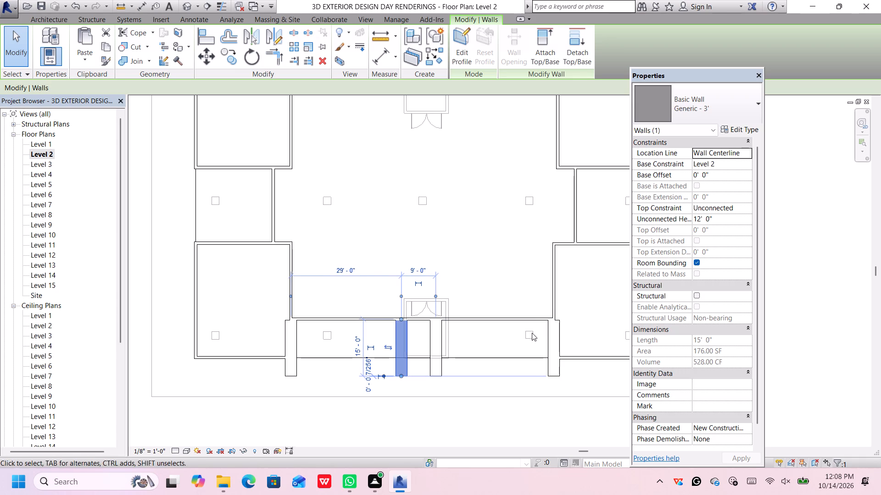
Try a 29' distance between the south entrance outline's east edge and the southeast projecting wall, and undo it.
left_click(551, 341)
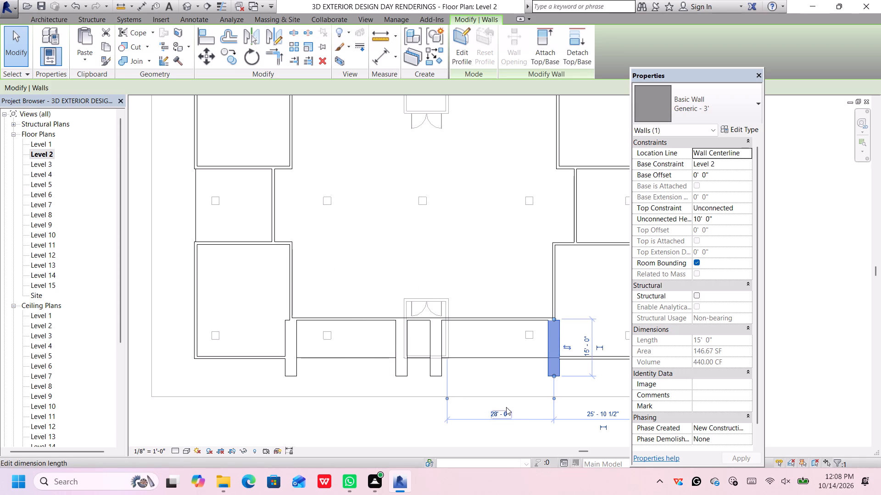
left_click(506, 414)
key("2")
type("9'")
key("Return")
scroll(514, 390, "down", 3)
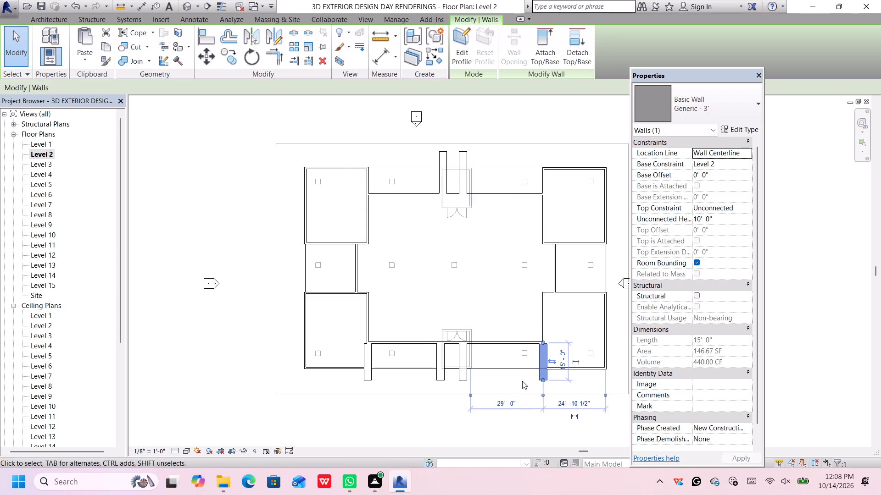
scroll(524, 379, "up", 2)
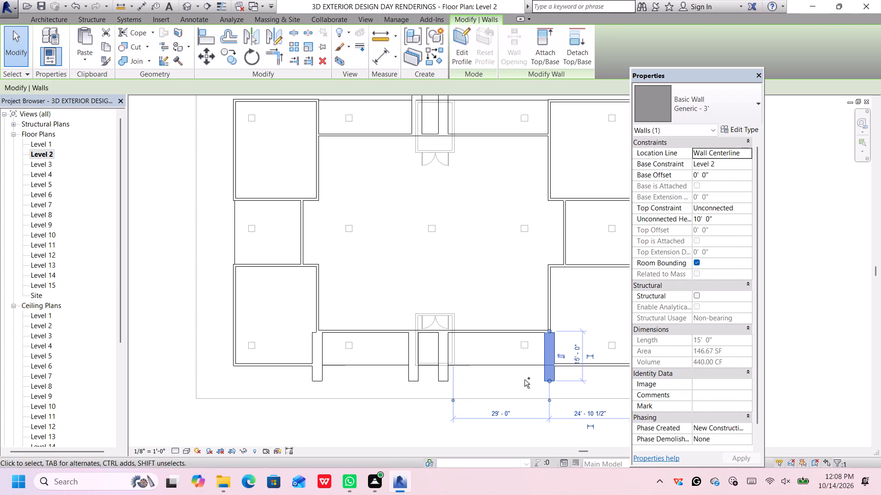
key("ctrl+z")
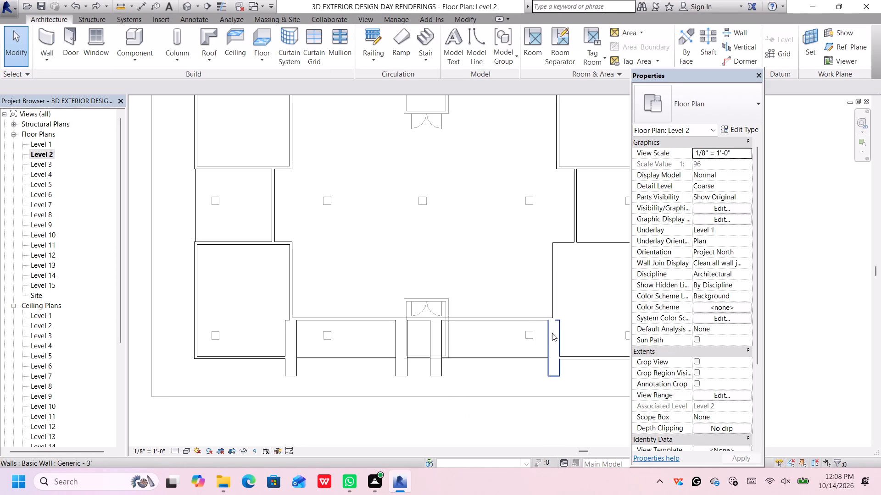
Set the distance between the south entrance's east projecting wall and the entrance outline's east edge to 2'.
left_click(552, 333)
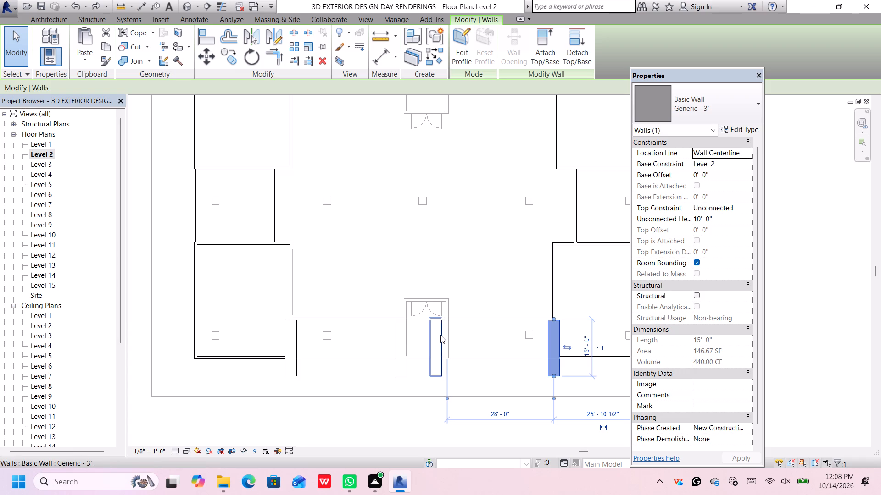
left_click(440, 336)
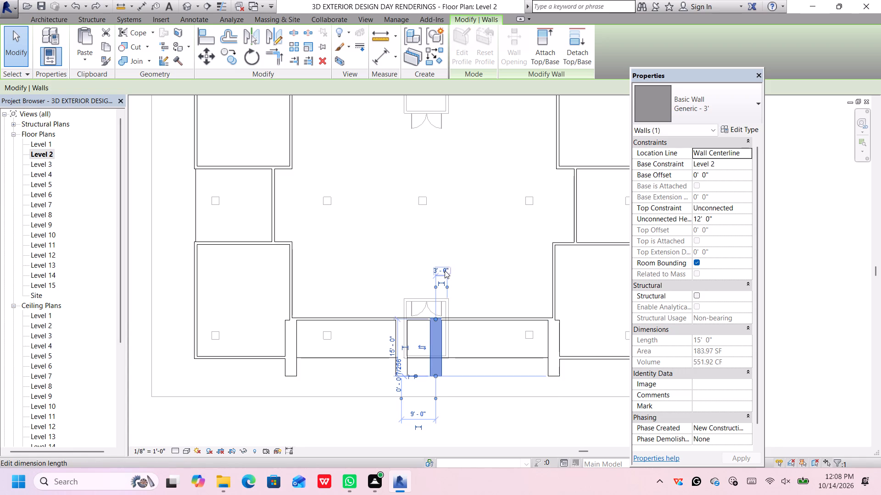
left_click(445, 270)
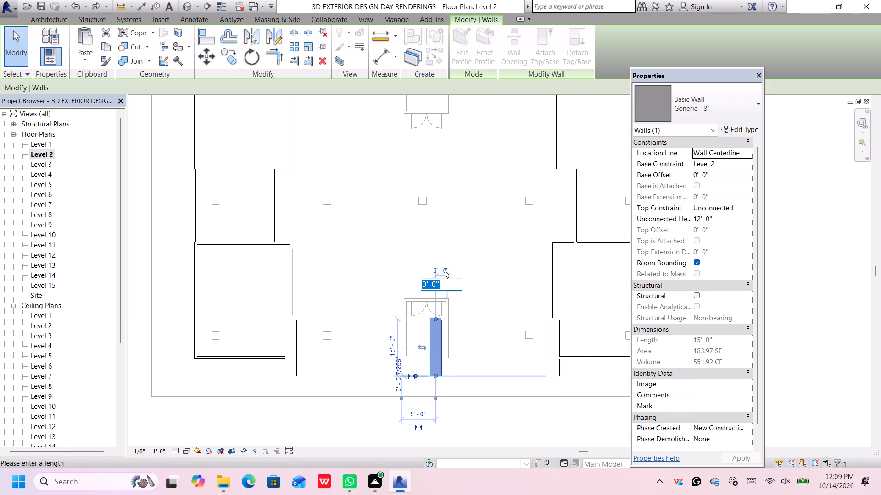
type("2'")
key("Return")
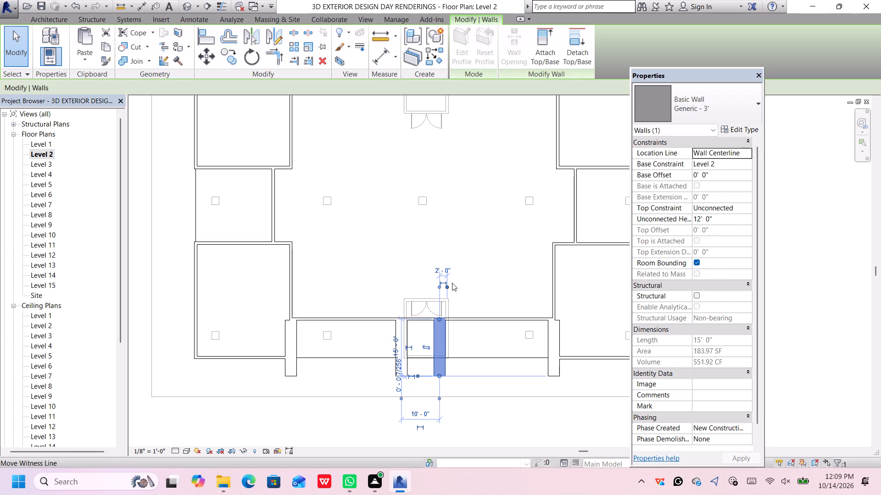
Set the distance between the south entrance's east projecting wall and the entrance outline's east edge to 4'.
scroll(452, 282, "down", 4)
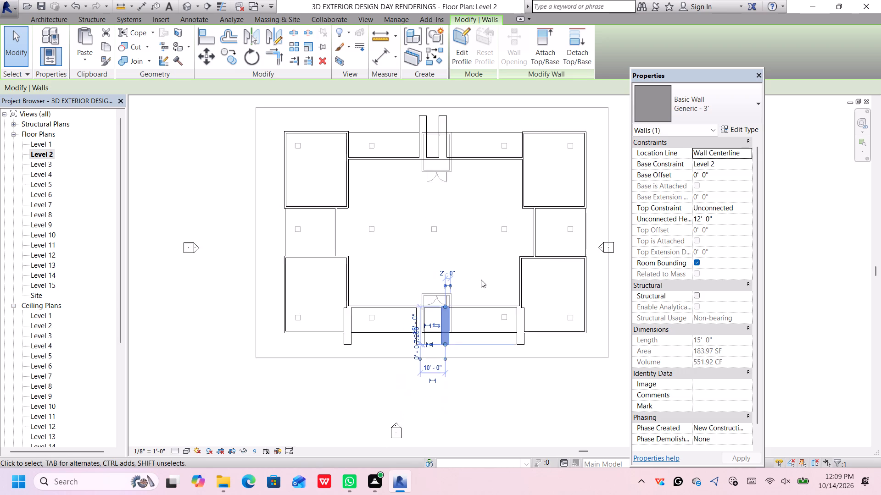
middle_click_drag(490, 276, 496, 297)
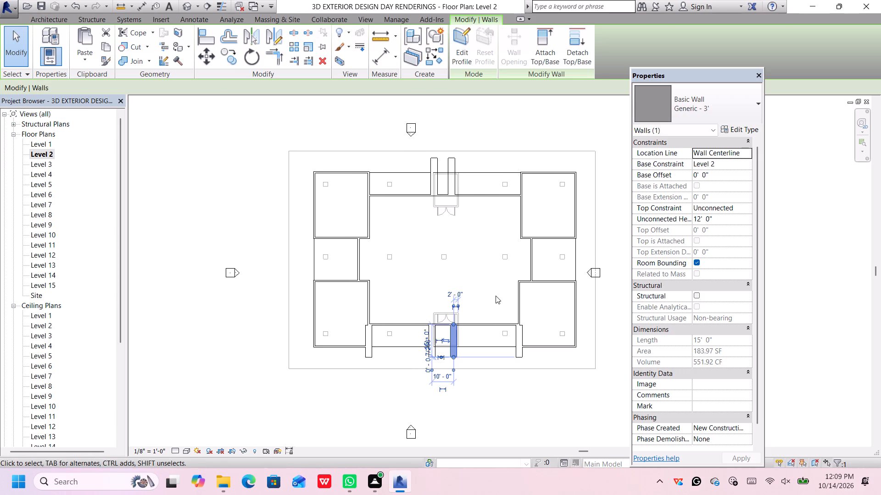
scroll(482, 303, "up", 4)
left_click(446, 297)
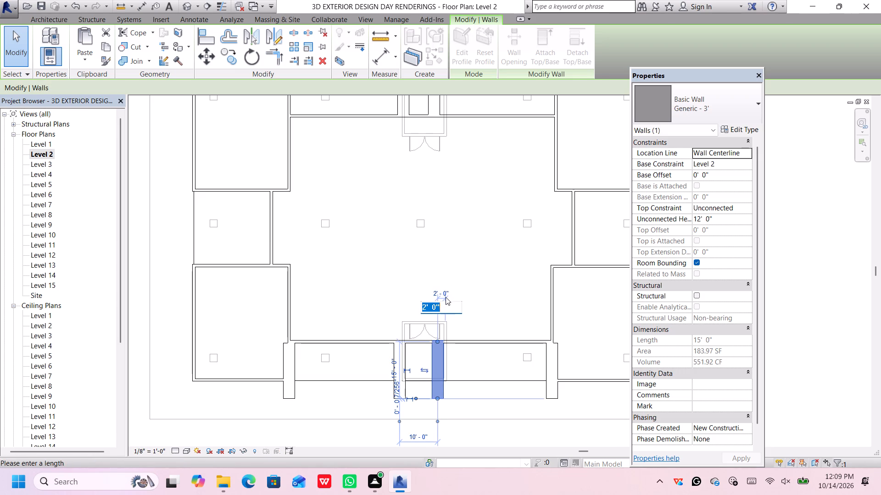
key("4")
key("apostrophe")
key("Return")
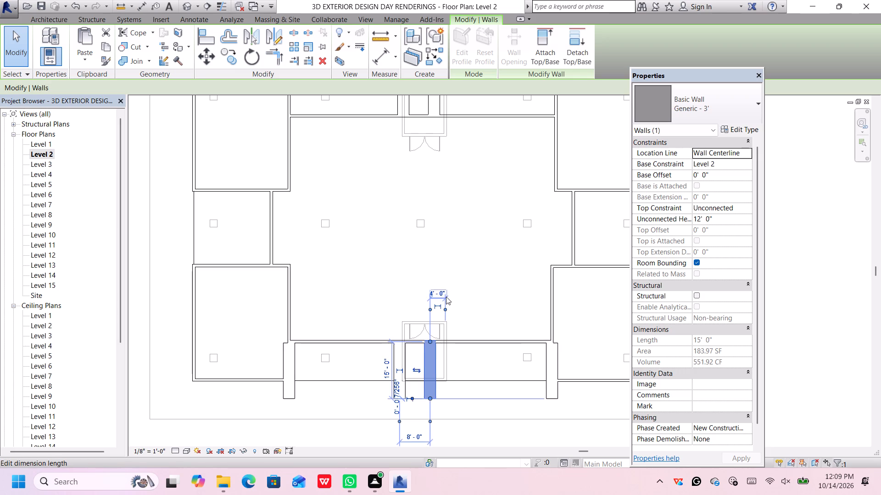
scroll(450, 297, "down", 5)
middle_click_drag(464, 276, 470, 299)
middle_click(472, 306)
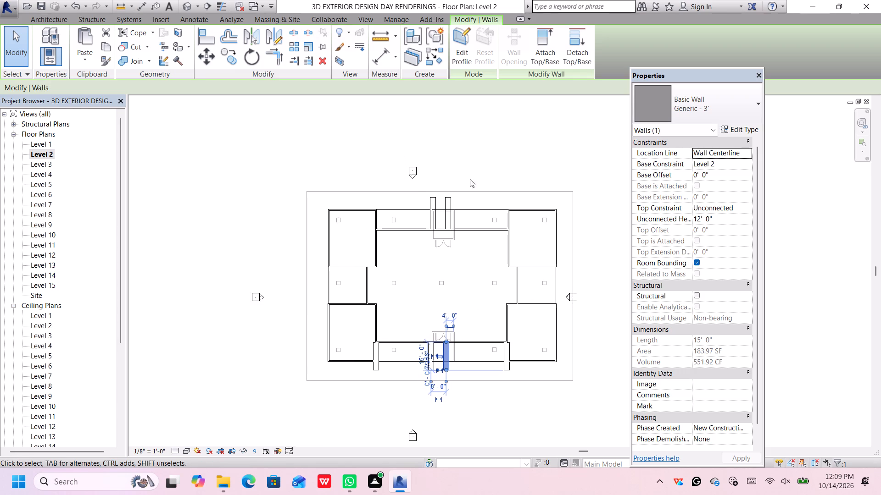
middle_click_drag(470, 191, 474, 204)
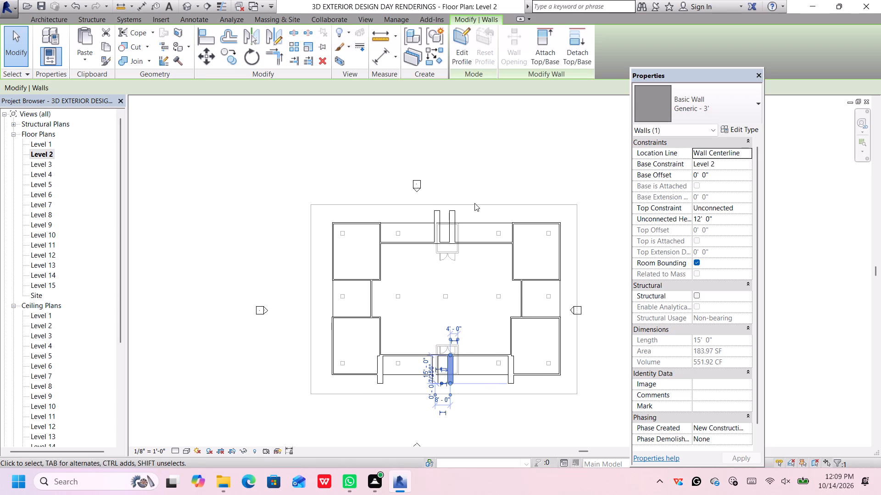
left_click(474, 203)
Set the length of the north entrance's east projecting wall to 15'.
scroll(464, 244, "up", 5)
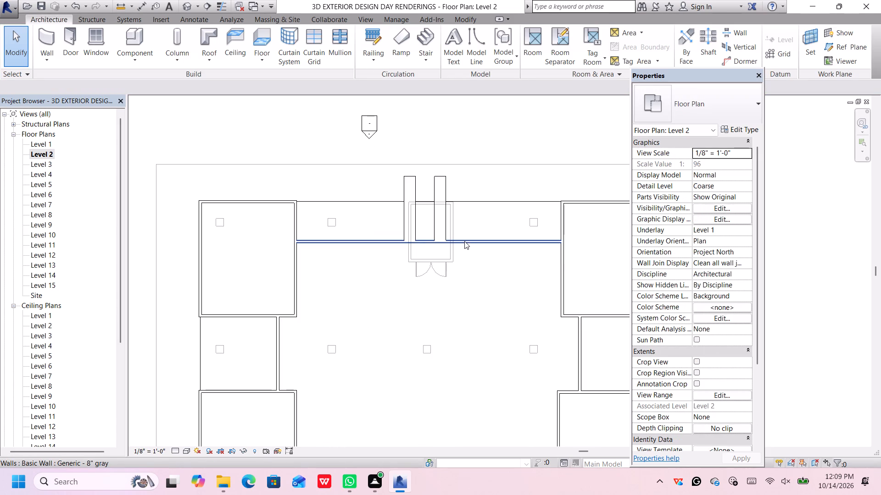
scroll(465, 239, "down", 4)
middle_click_drag(516, 252, 521, 273)
middle_click(521, 276)
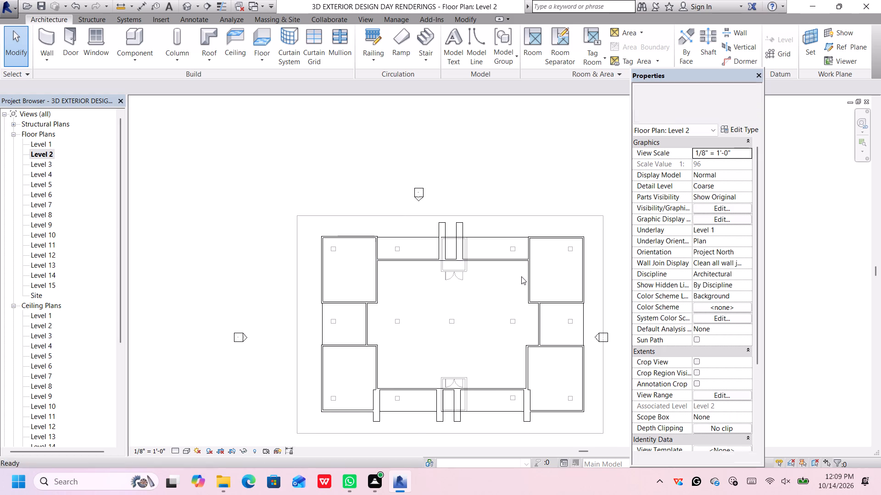
scroll(521, 273, "up", 1)
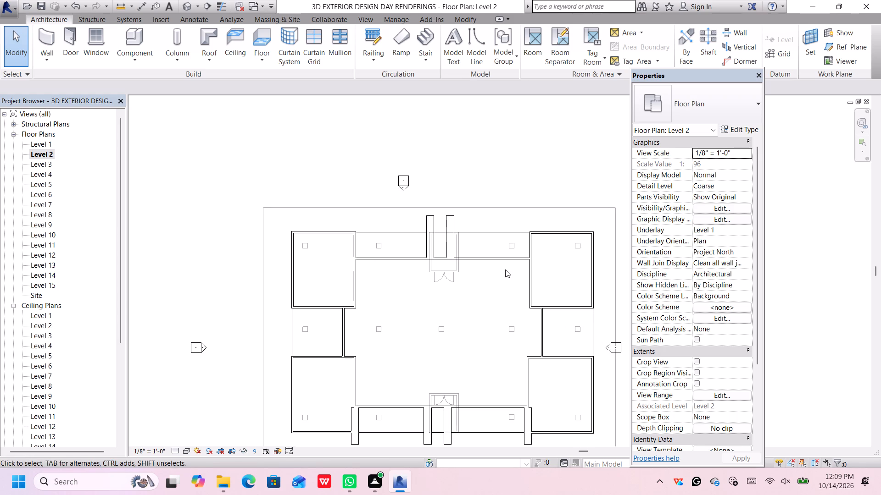
middle_click_drag(523, 248, 529, 275)
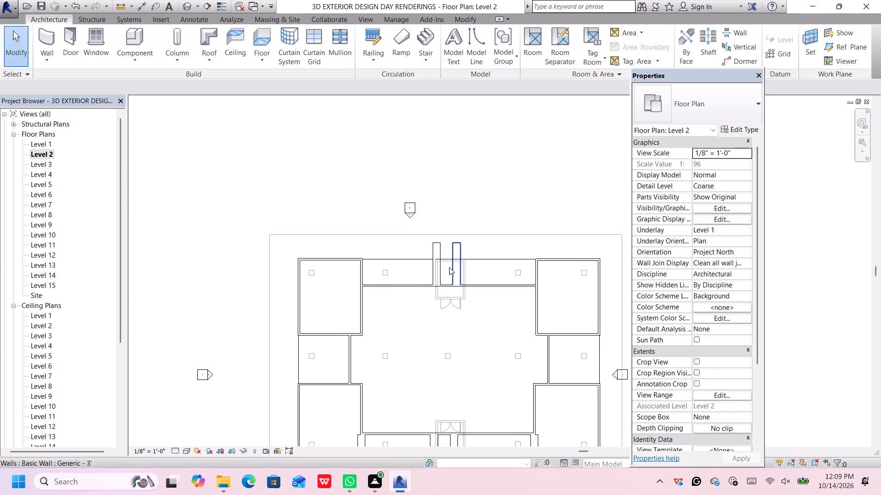
left_click(454, 264)
left_click(413, 264)
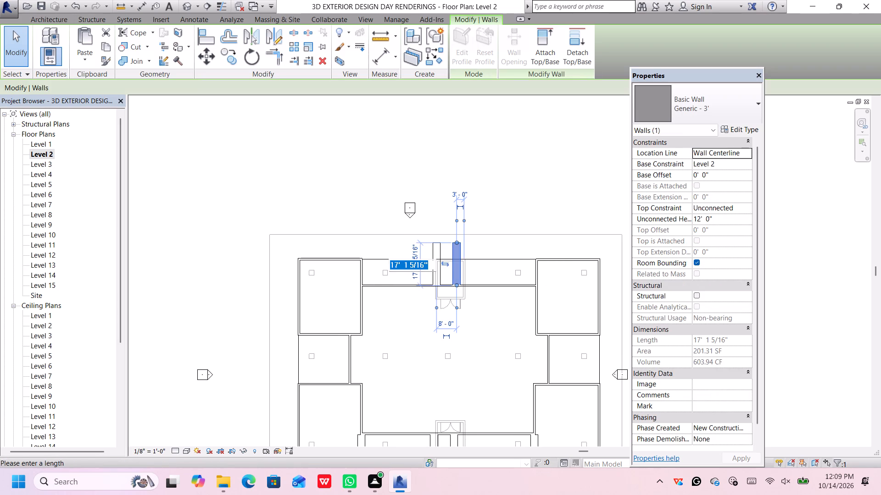
key("1")
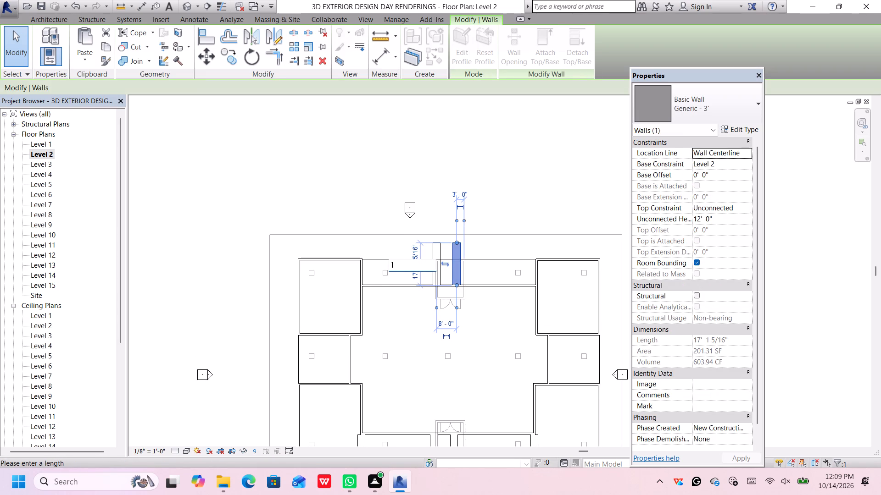
type("5'")
key("Return")
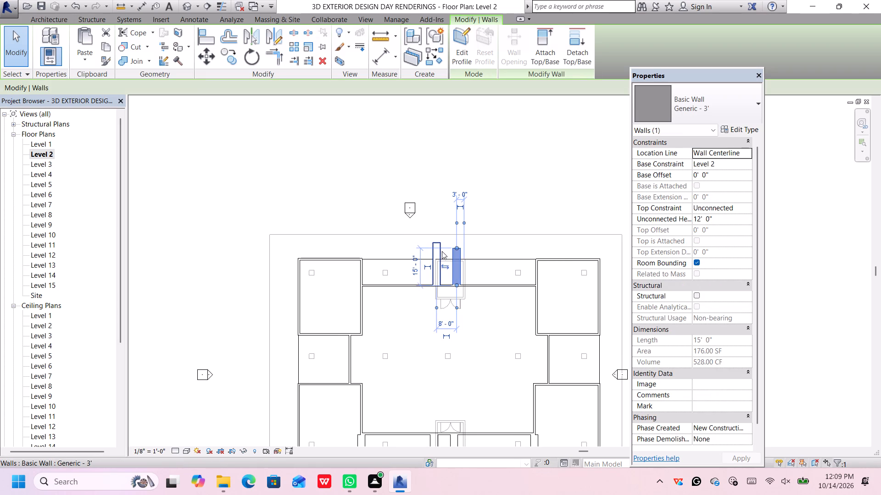
Set the length of the north entrance's west projecting wall to 15'.
left_click(440, 253)
left_click(396, 265)
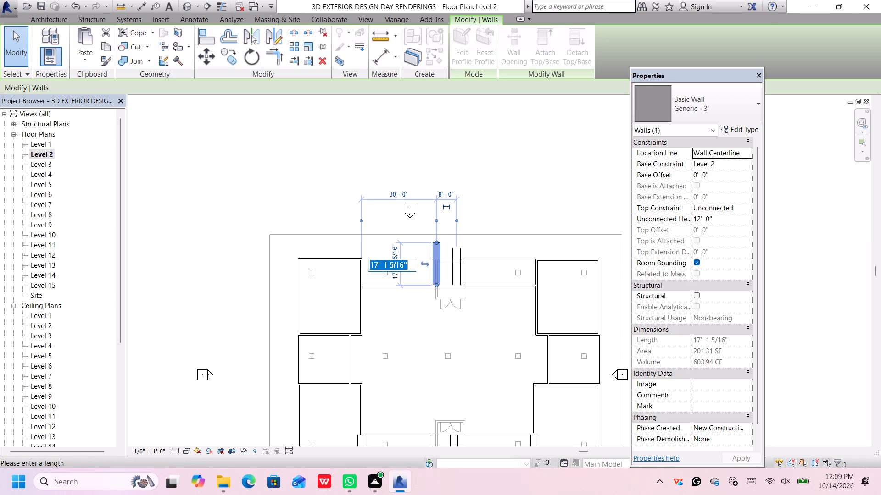
key("1")
type("5'")
key("Return")
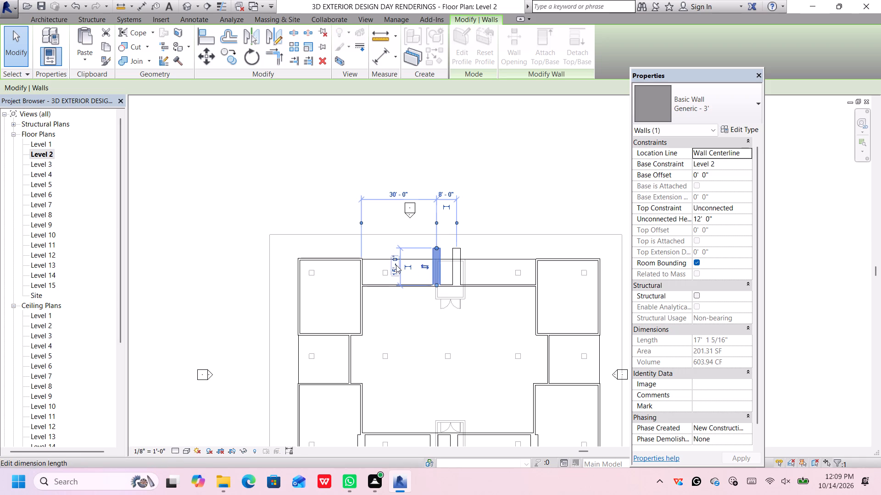
left_click(519, 209)
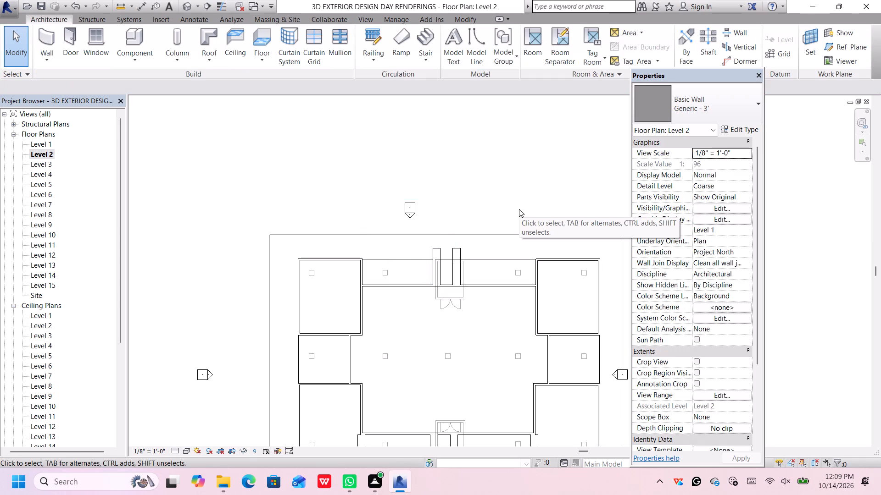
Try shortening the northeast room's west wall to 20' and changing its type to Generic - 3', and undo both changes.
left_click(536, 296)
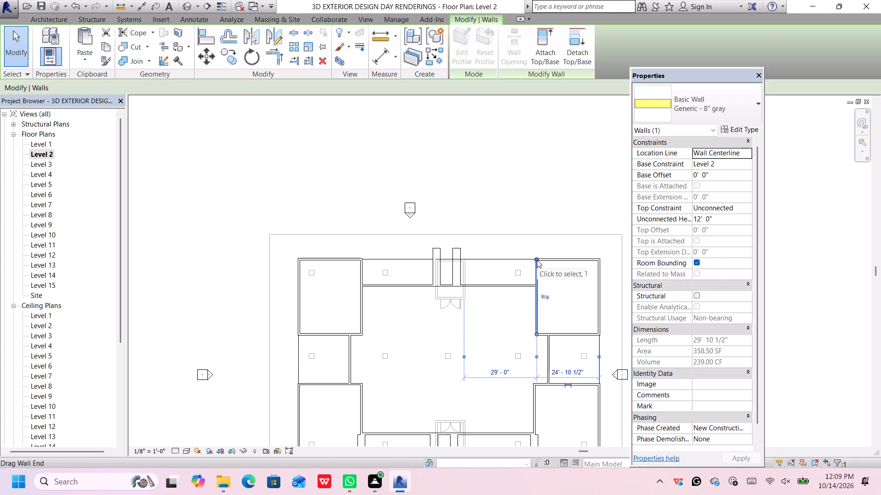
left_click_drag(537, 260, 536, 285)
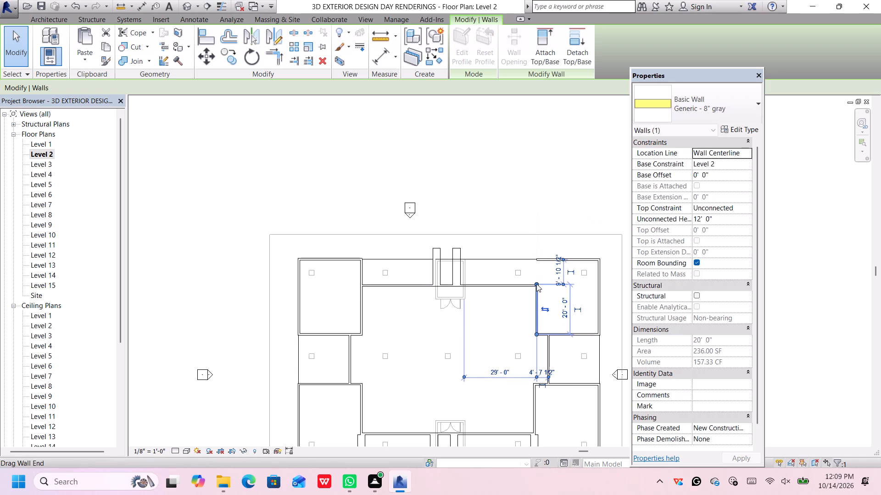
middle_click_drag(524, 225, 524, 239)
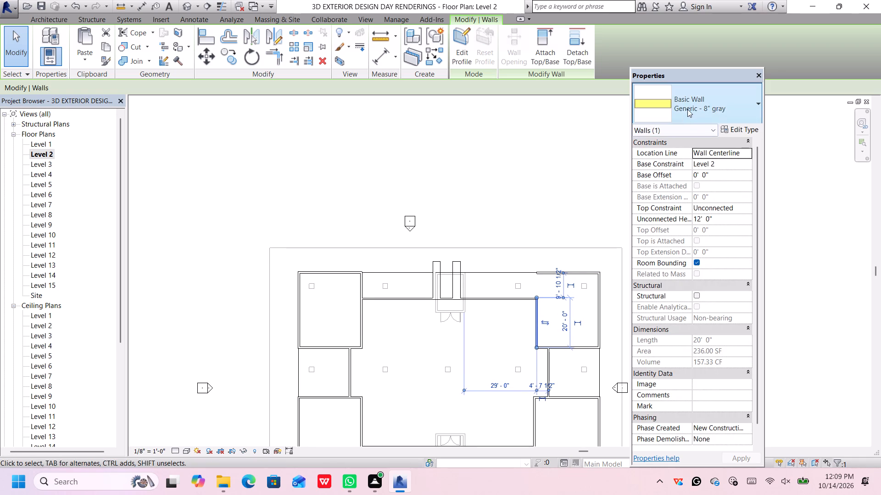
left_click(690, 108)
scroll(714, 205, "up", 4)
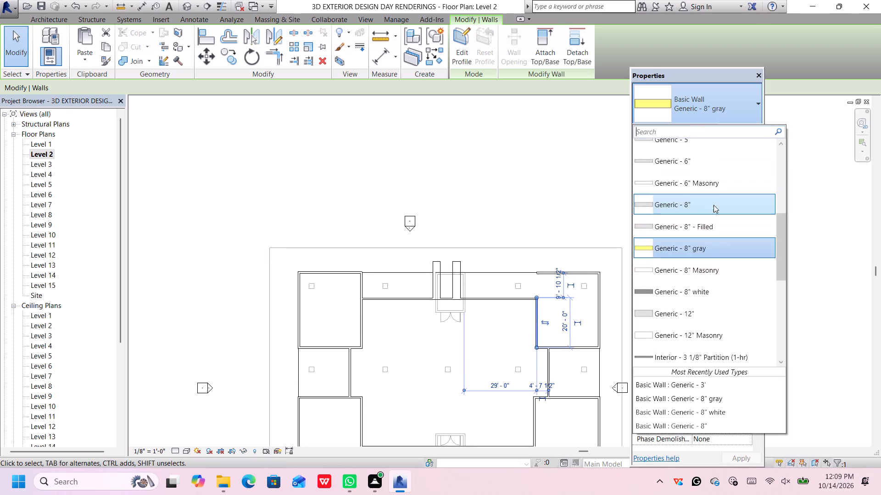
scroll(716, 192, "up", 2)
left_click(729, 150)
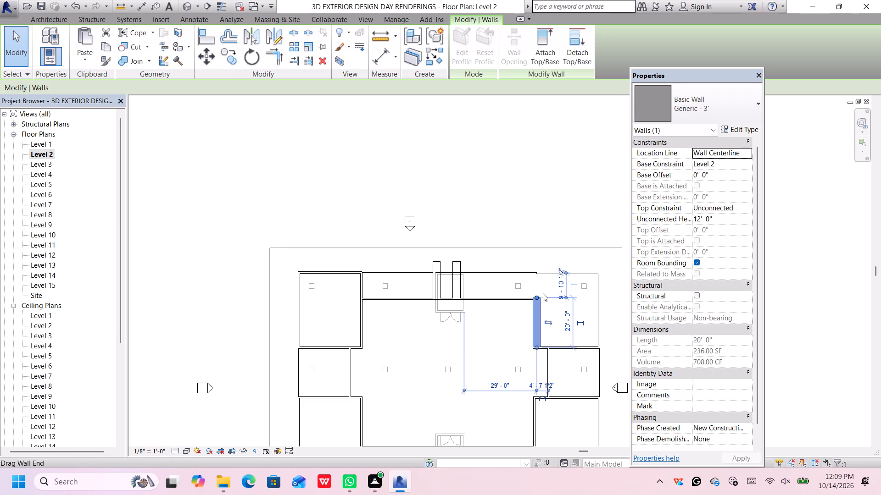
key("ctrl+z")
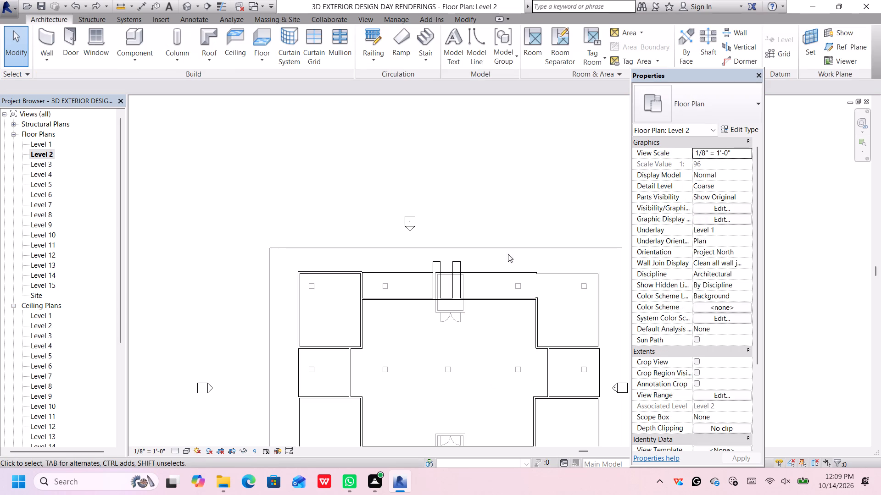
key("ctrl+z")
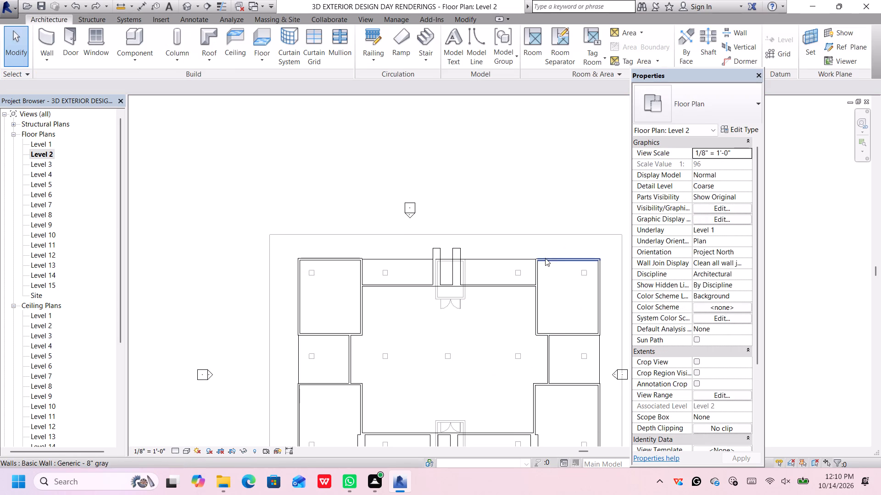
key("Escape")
Delete the full-height west wall of the northeast room in plan.
left_click(538, 274)
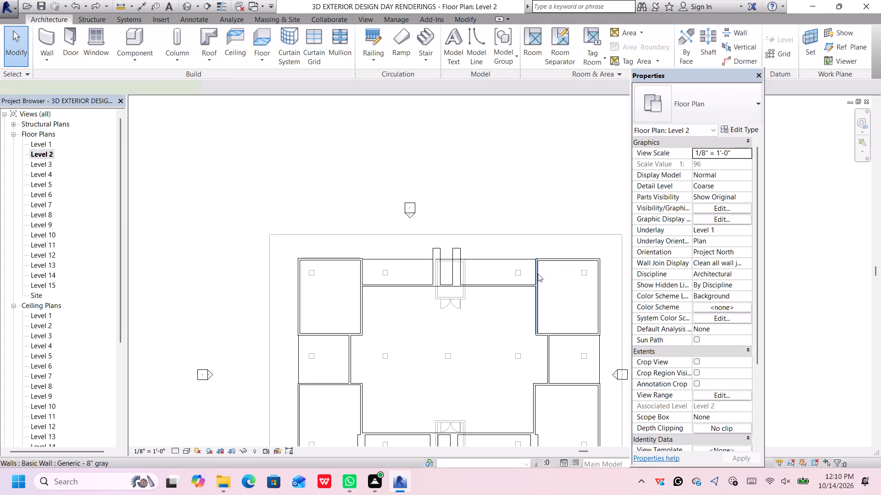
key("Delete")
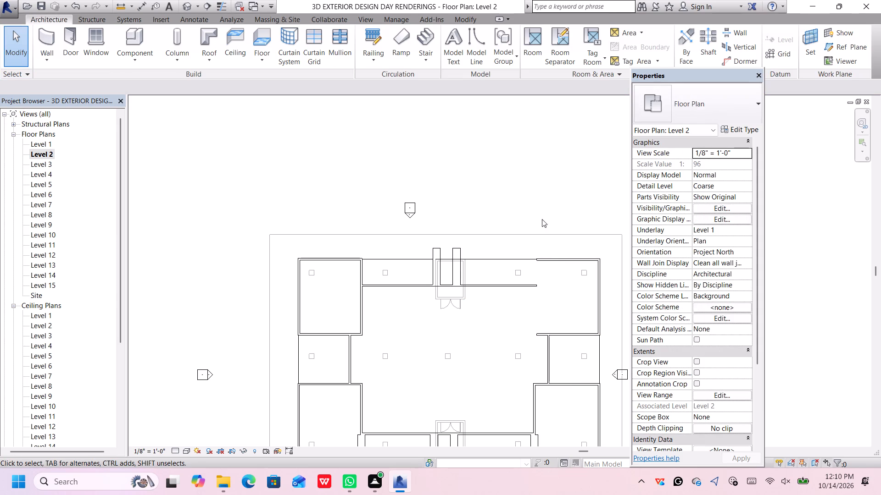
Draw a Generic - 8" gray wall from the northeast room's southwest corner north to the east end of the recessed north wall.
left_click(32, 26)
left_click(44, 32)
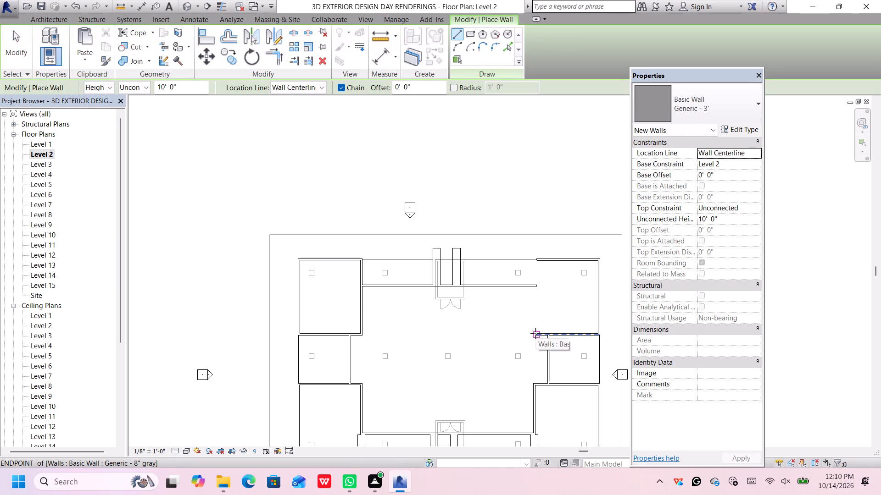
left_click(713, 95)
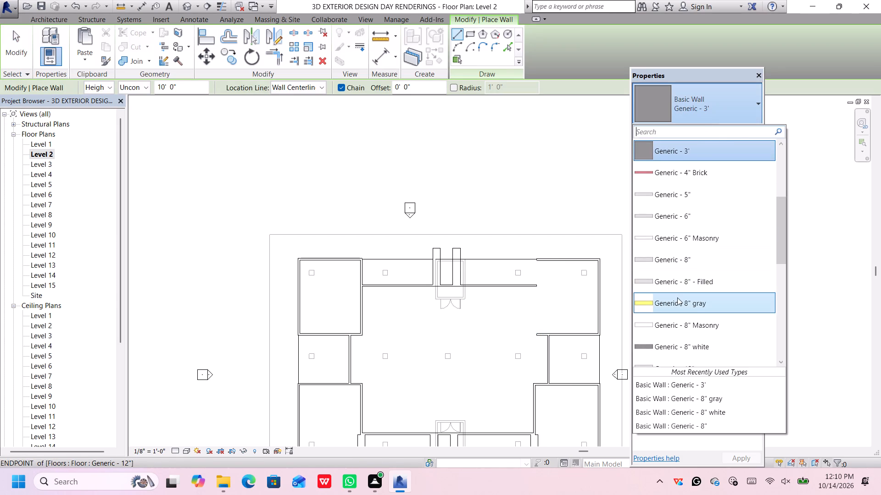
left_click(677, 297)
left_click(537, 335)
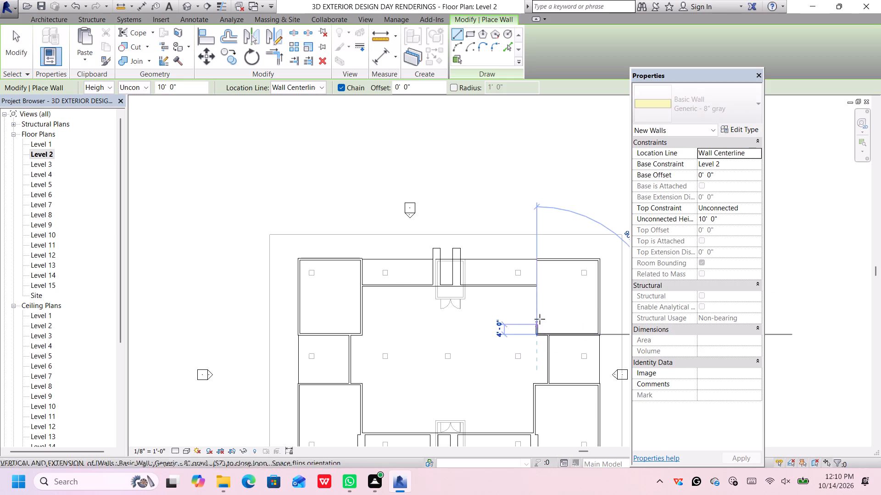
left_click(537, 286)
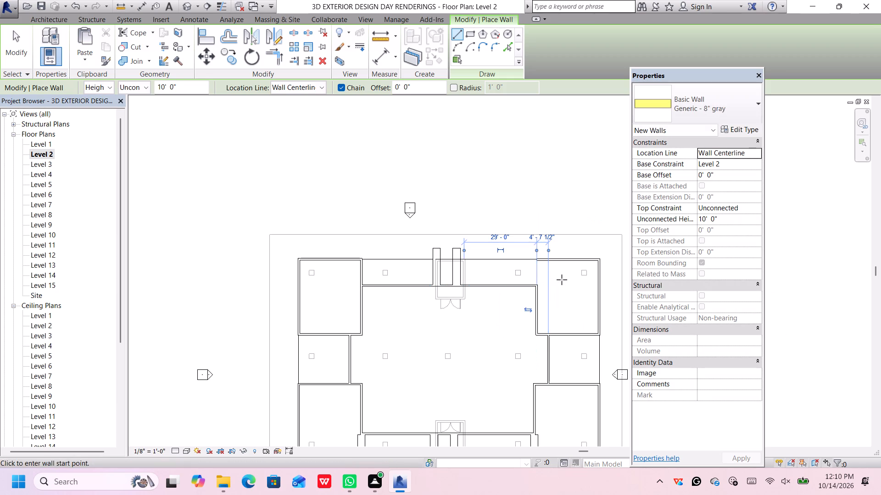
Draw a 15' long Generic - 3' wall northward from the recessed north wall's east end, in line with the northeast room's west wall.
middle_click_drag(463, 209, 425, 207)
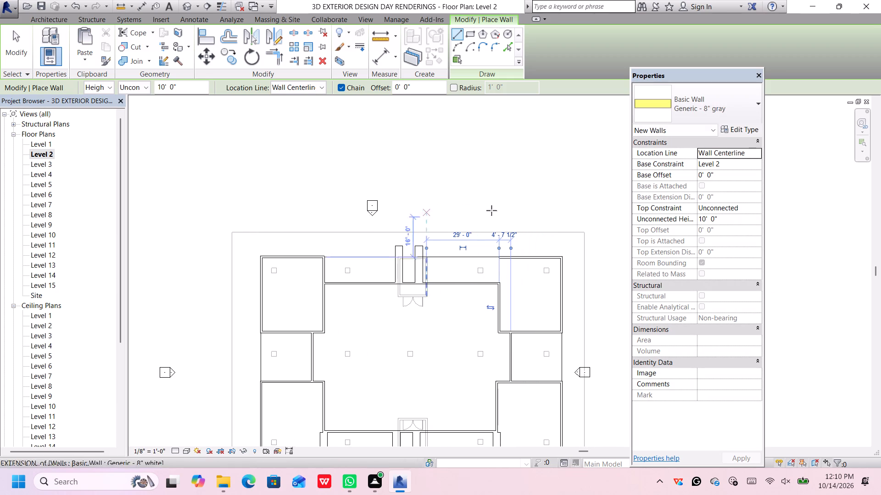
left_click(714, 91)
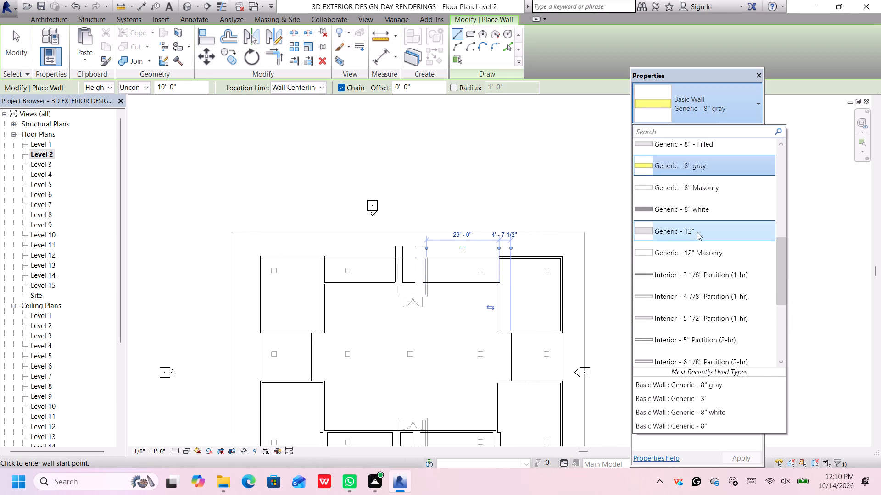
scroll(707, 198, "up", 3)
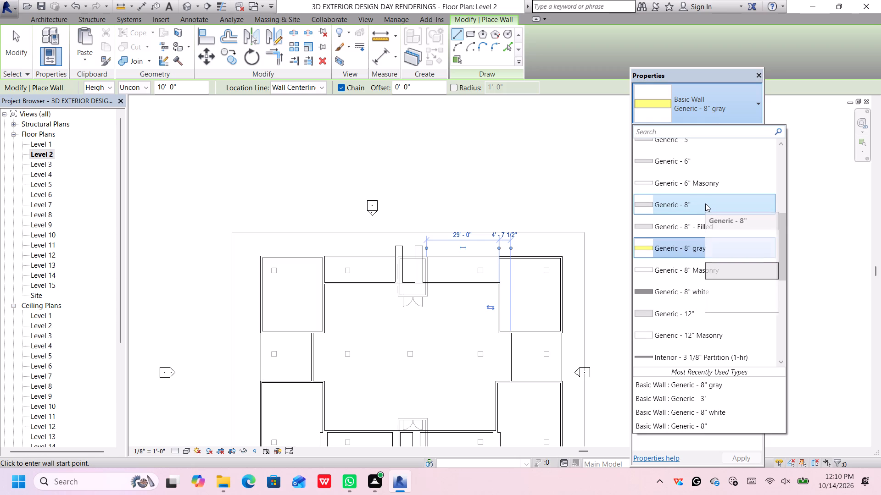
scroll(707, 205, "up", 1)
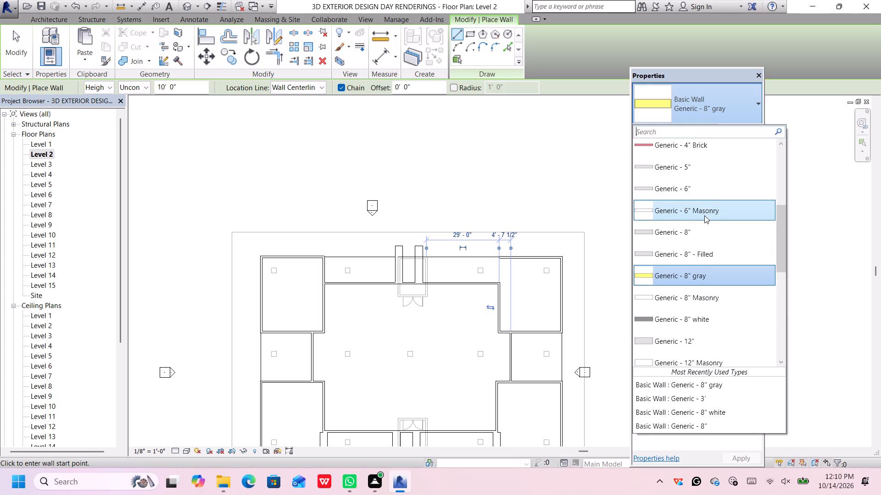
scroll(704, 215, "up", 2)
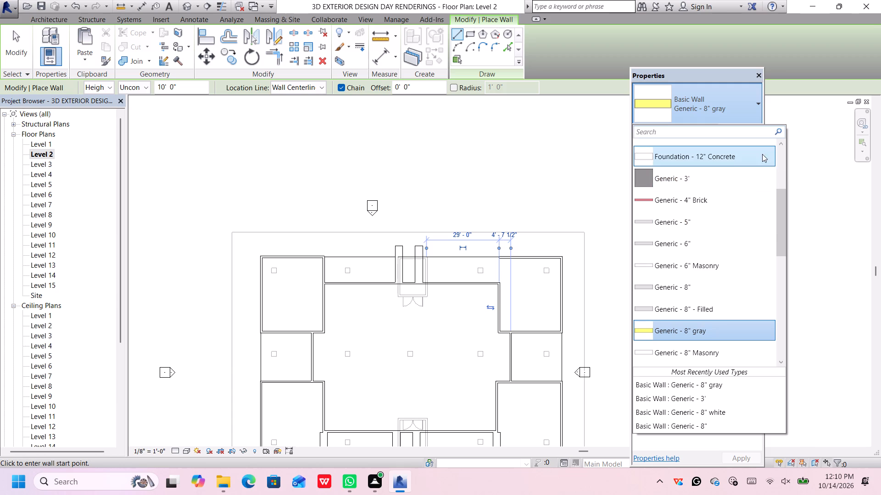
left_click(726, 176)
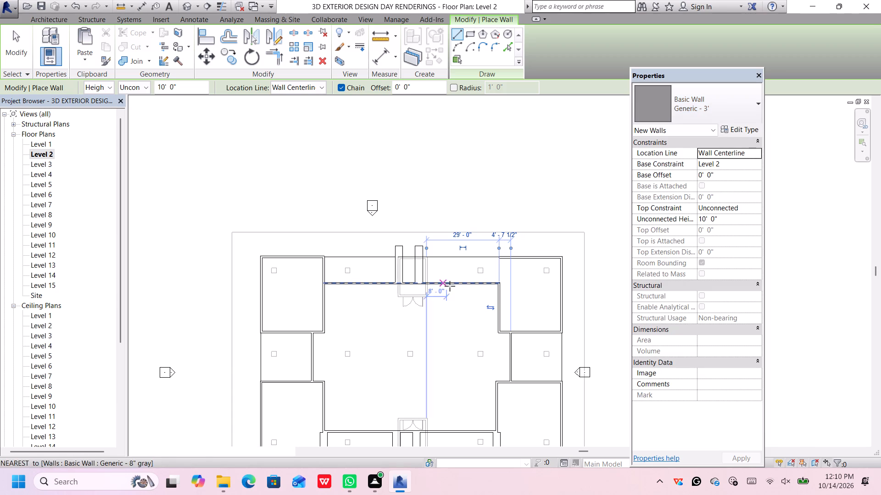
scroll(498, 280, "up", 3)
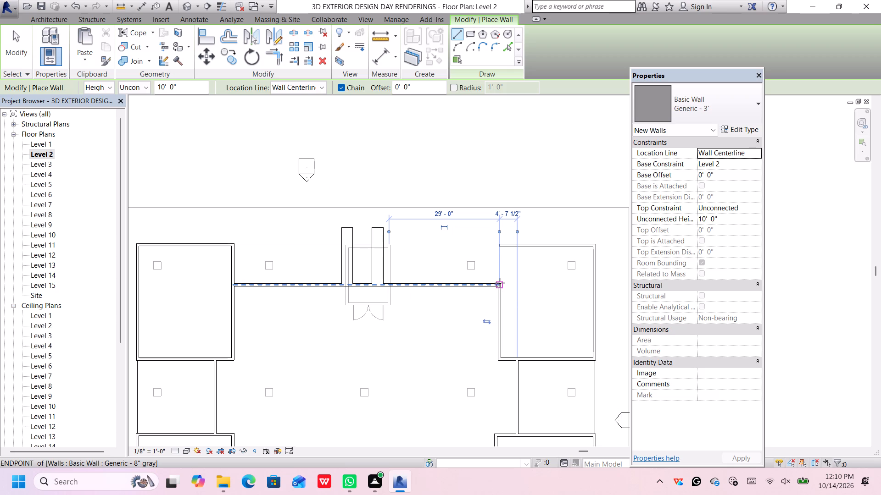
left_click(500, 283)
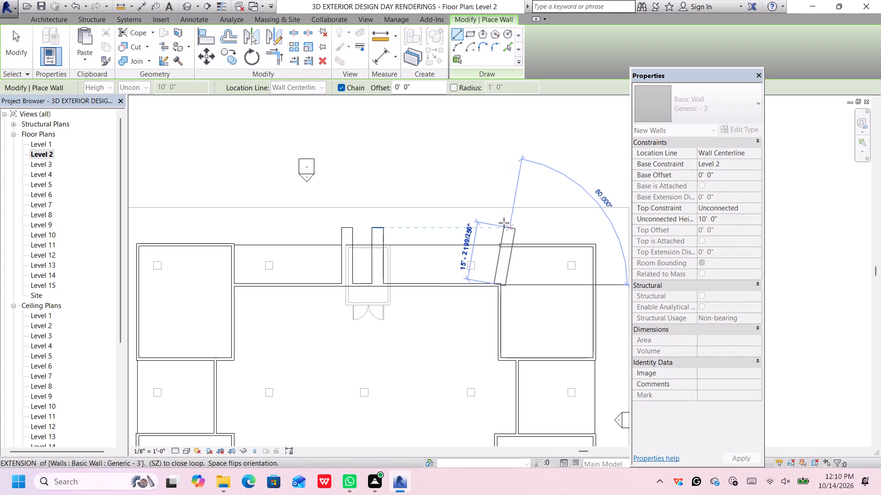
left_click(502, 224)
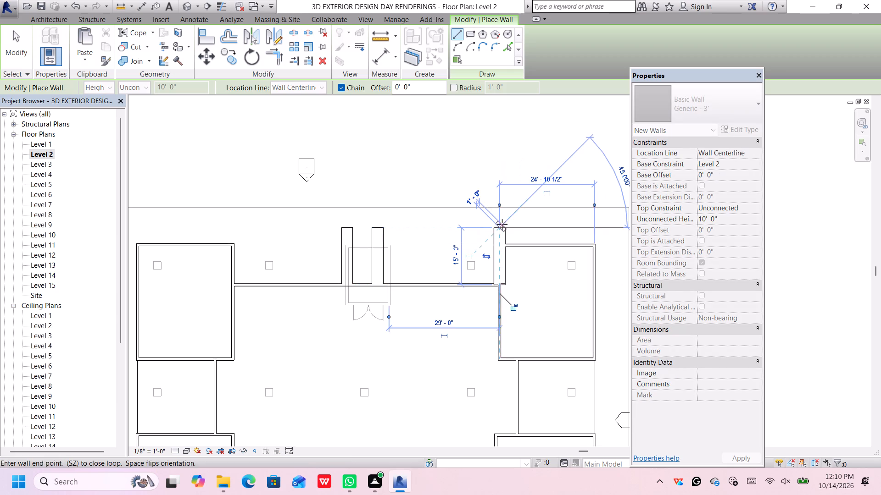
key("Escape")
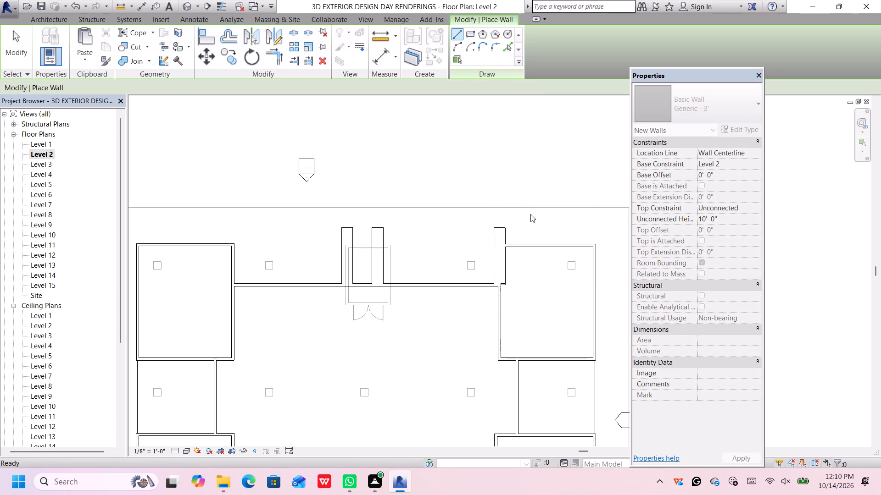
scroll(507, 296, "up", 11)
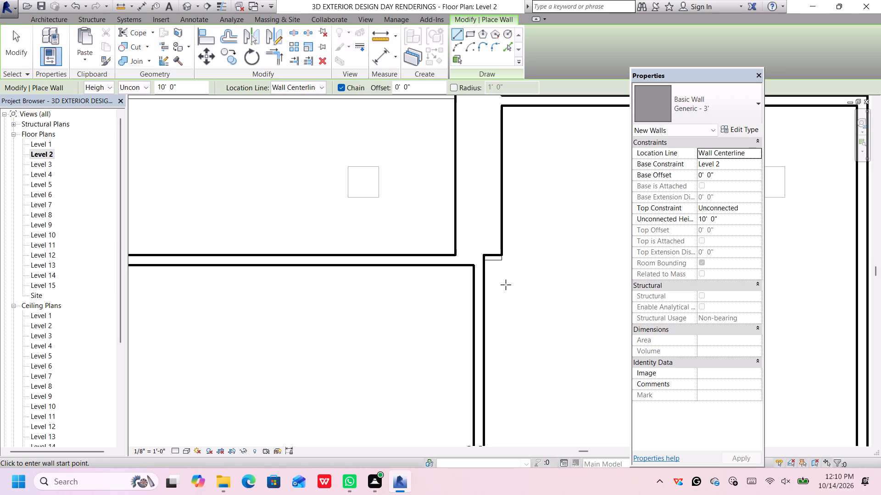
scroll(506, 285, "down", 13)
middle_click_drag(494, 297, 496, 297)
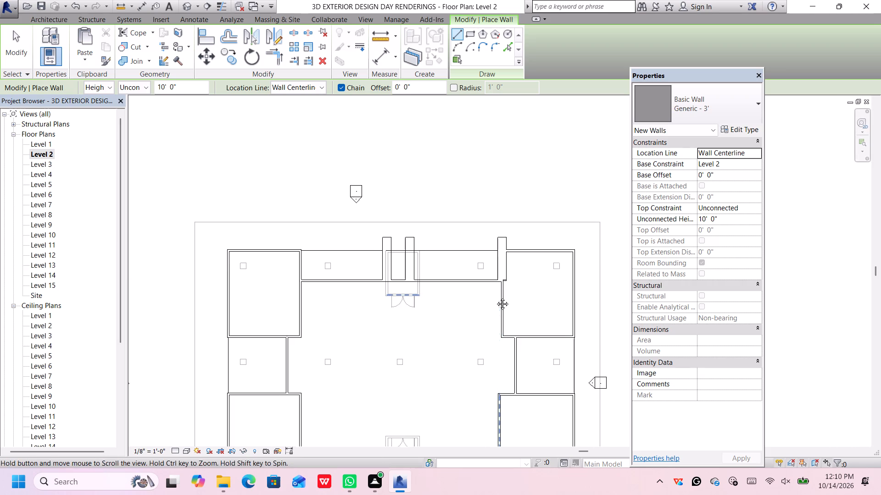
middle_click_drag(496, 297, 542, 297)
middle_click(542, 297)
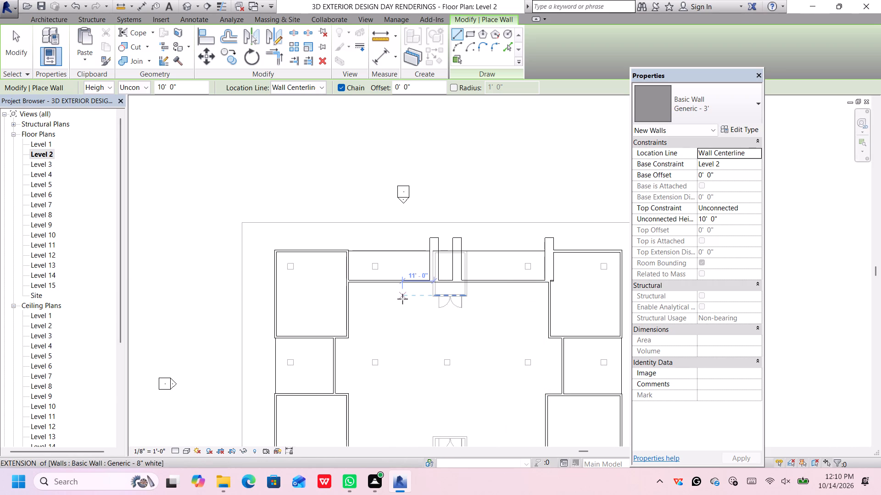
key("space")
key("space")
key("Escape")
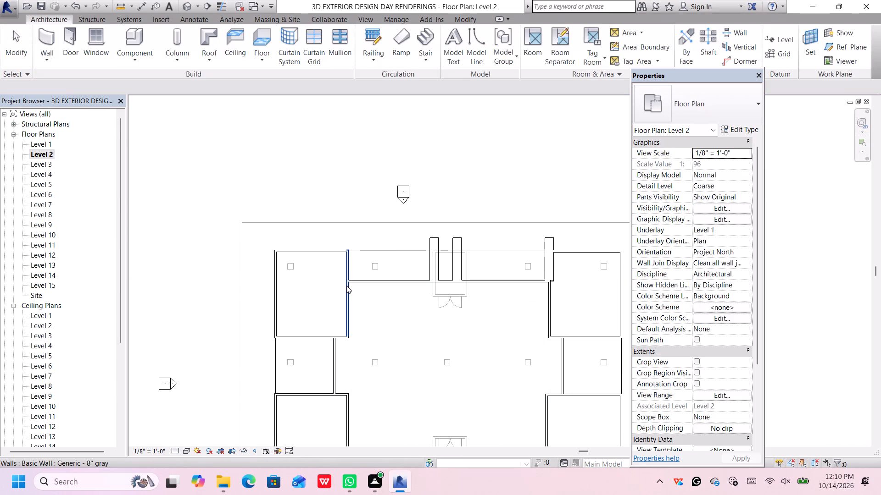
Delete the east wall of the northwest room.
left_click(349, 286)
key("Delete")
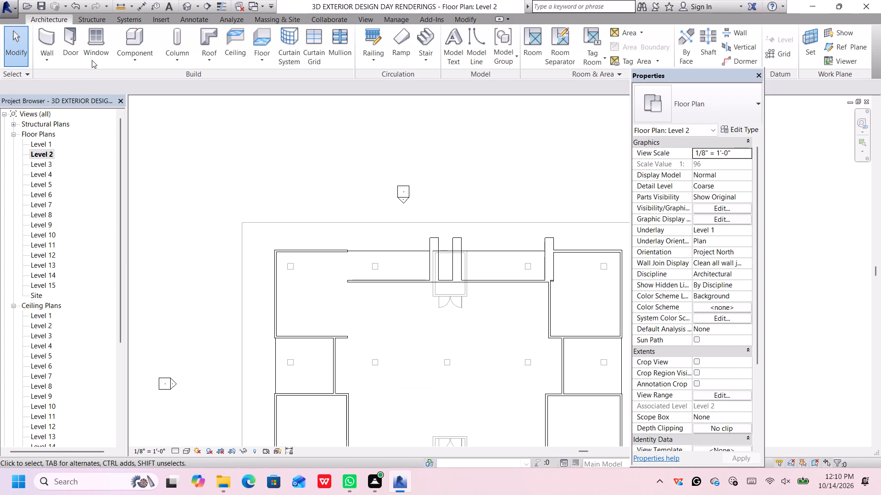
Draw a Generic - 8" gray wall about 19' 6" long from the northwest room's southeast corner north to the recessed north wall's west end.
left_click(44, 40)
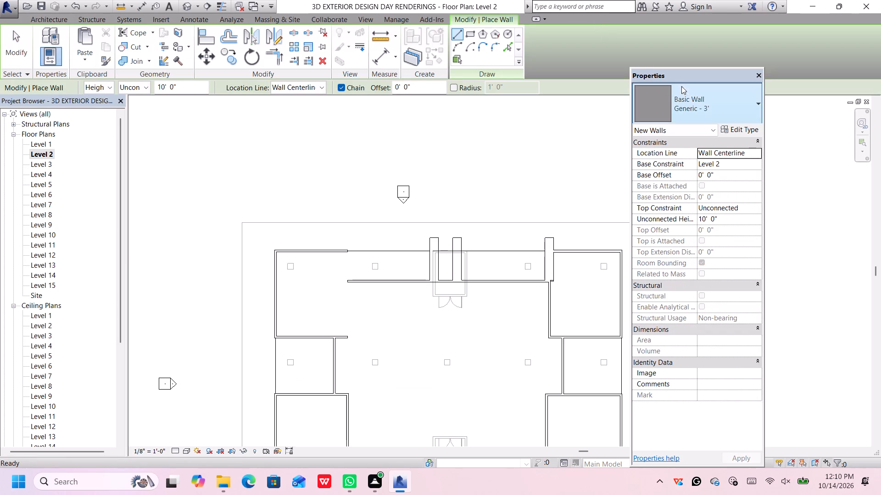
left_click(700, 98)
left_click(691, 324)
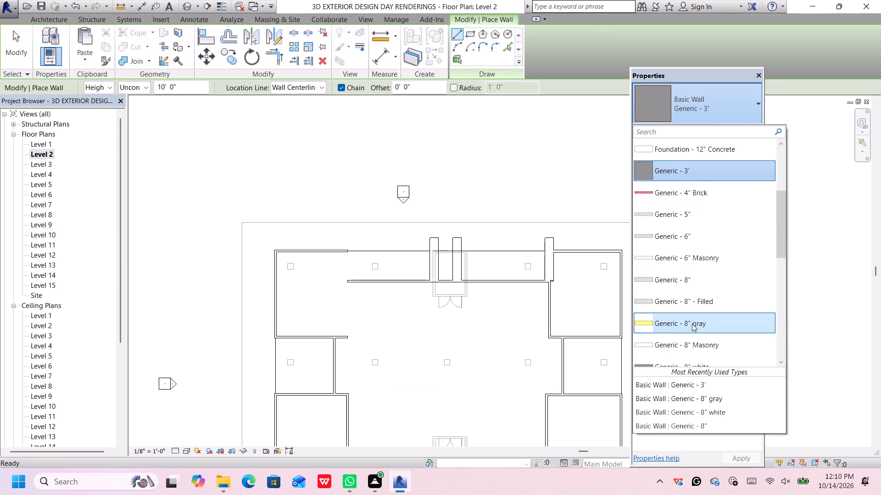
left_click(344, 336)
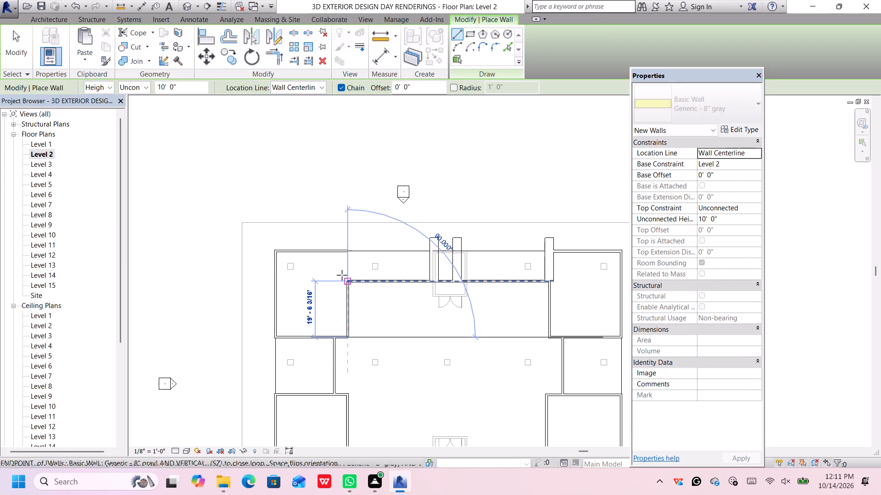
left_click(349, 279)
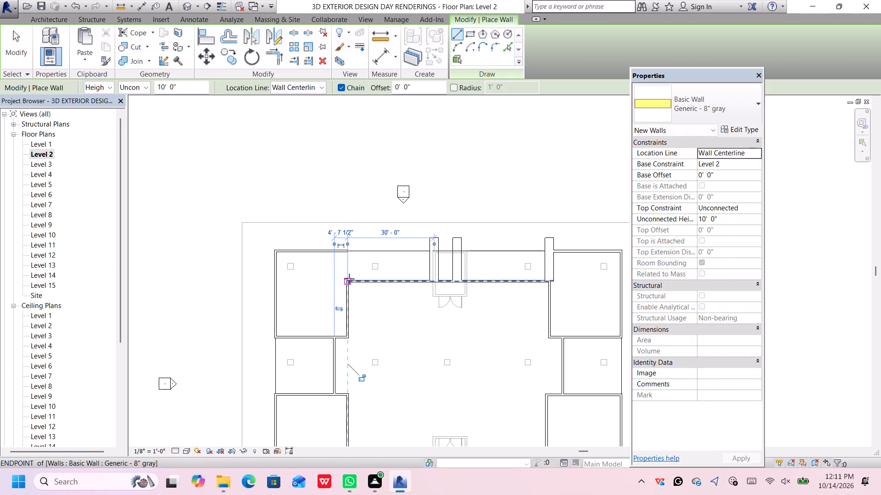
Draw a 15' long Generic - 3' wall northward from the recessed north wall's west end, in line with the northwest room's east wall.
key("Escape")
left_click(717, 110)
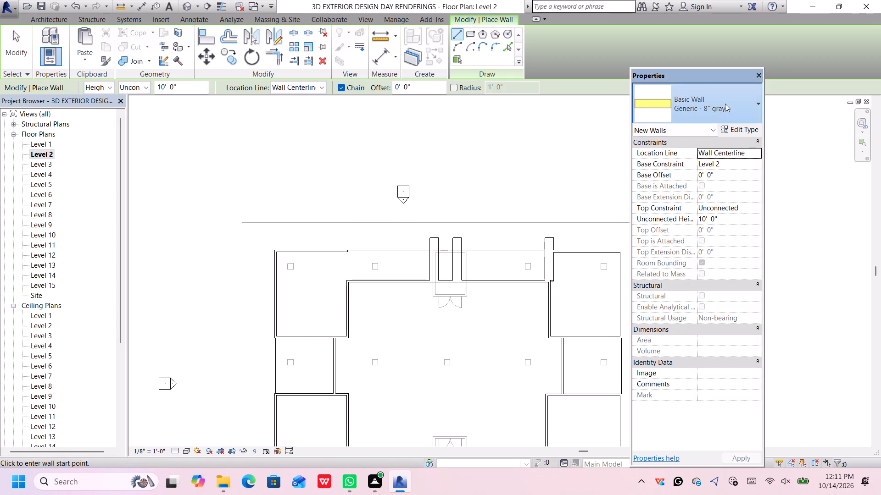
scroll(706, 183, "up", 5)
left_click(721, 153)
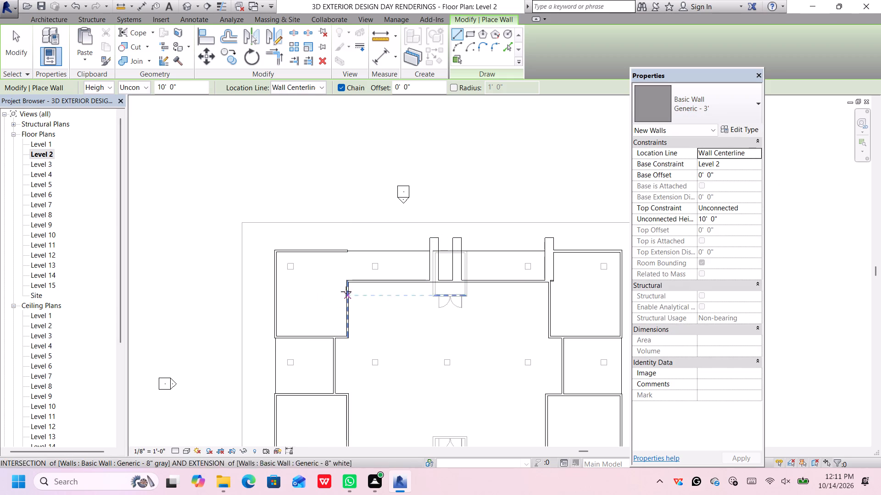
left_click(349, 280)
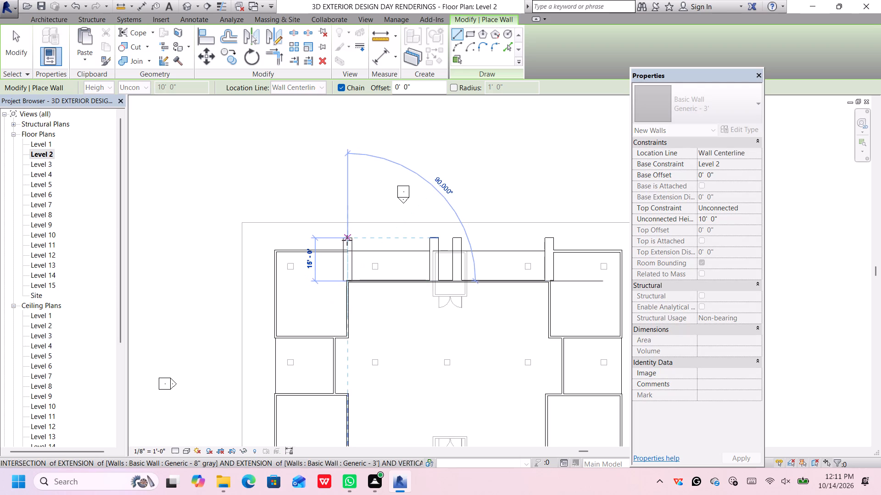
left_click(347, 239)
key("Escape")
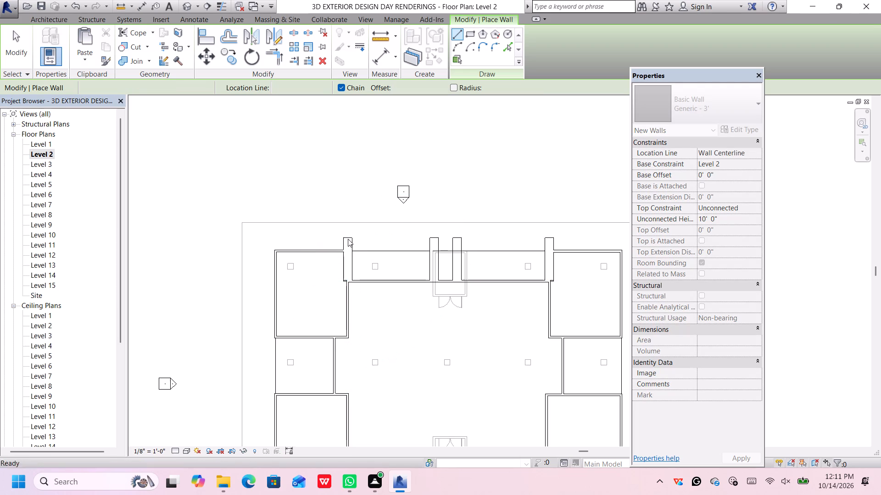
key("Escape")
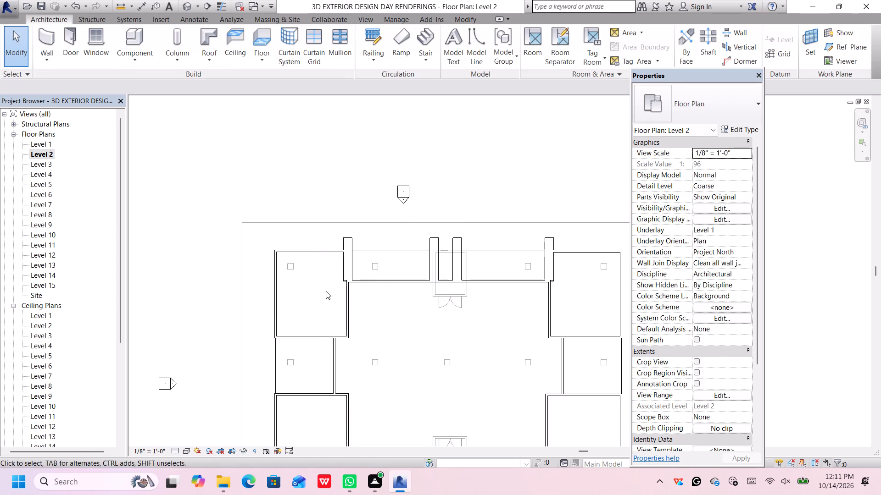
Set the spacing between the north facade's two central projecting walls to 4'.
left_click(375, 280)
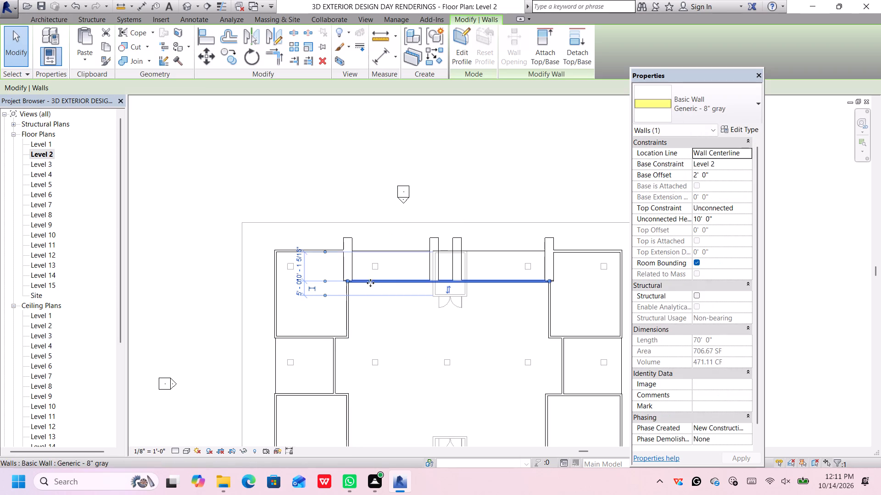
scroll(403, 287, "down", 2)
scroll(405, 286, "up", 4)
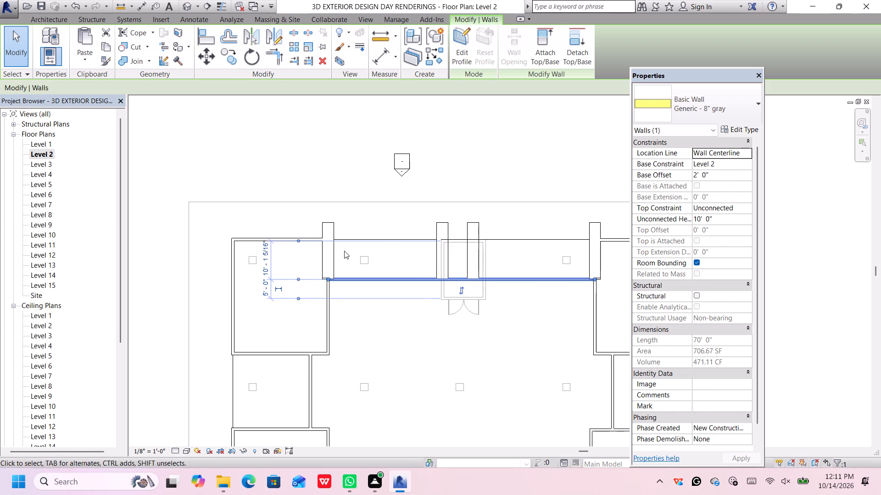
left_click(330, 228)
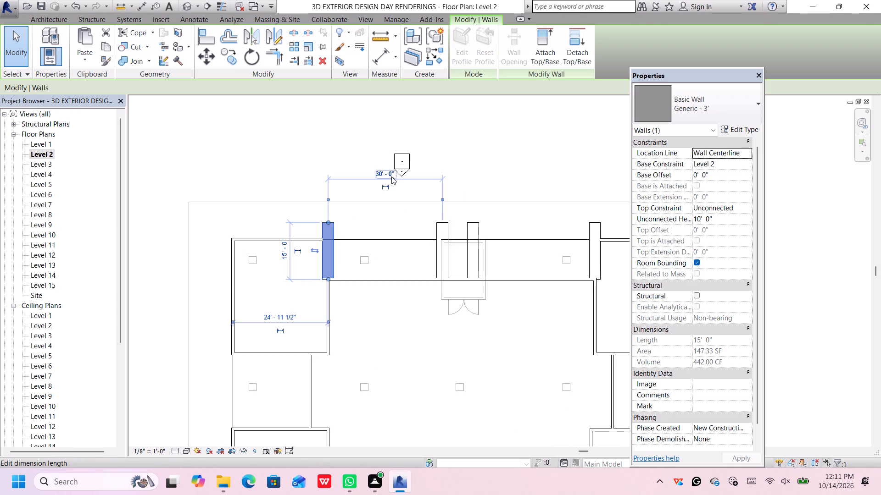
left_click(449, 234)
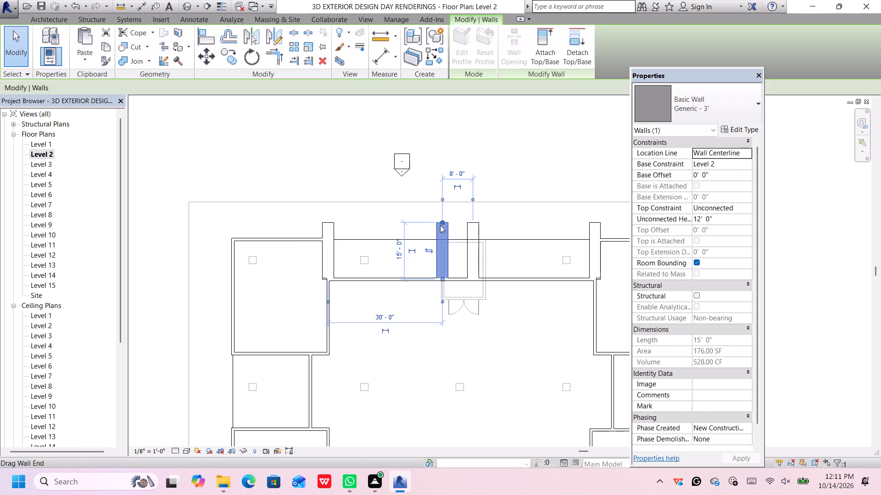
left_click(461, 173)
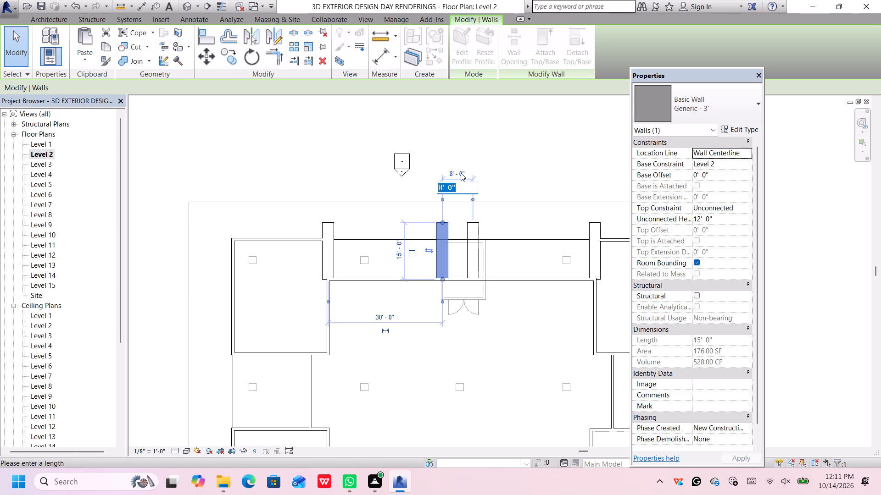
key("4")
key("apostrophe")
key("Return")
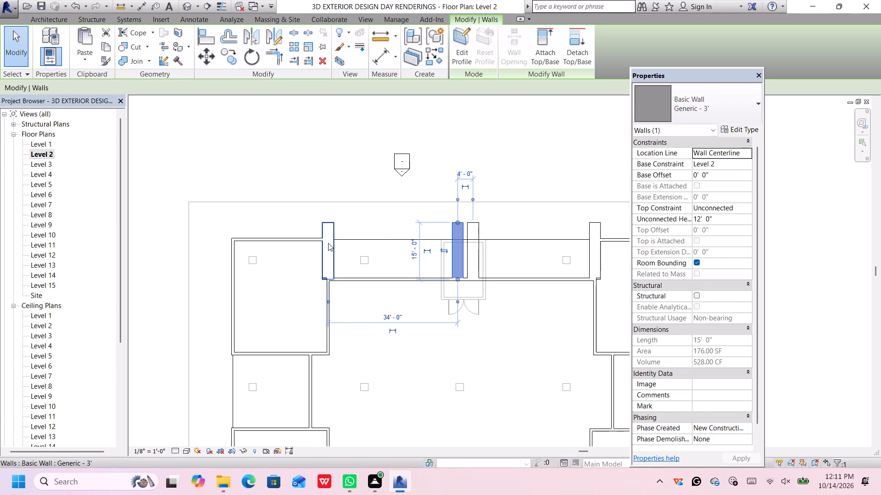
Set the distance from the north facade's west projecting wall to the entrance outline's west edge to 29'.
left_click(333, 231)
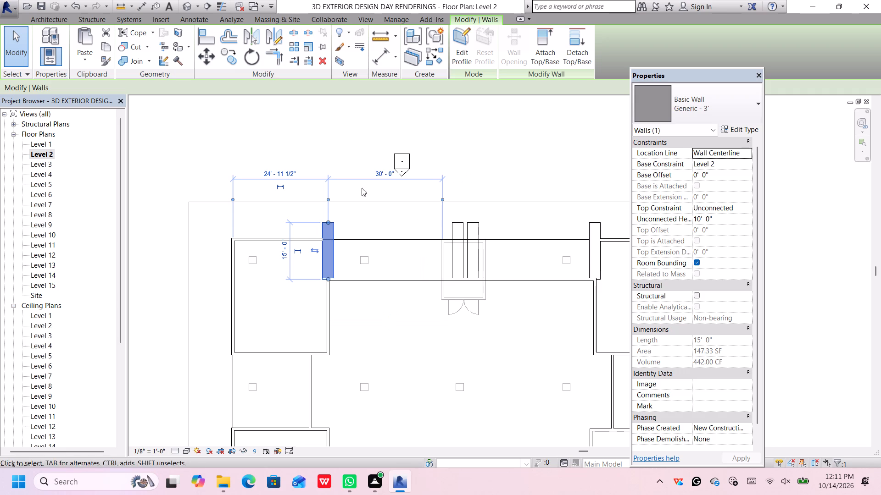
left_click(380, 170)
type("29")
key("apostrophe")
key("Return")
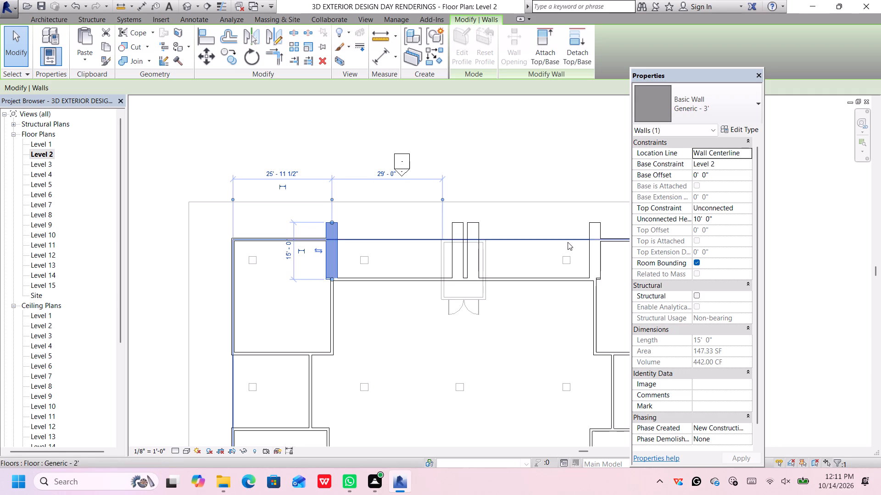
Set the spacing between the north facade's two central projecting walls to 8'.
left_click(595, 240)
scroll(591, 226, "down", 3)
middle_click_drag(586, 227, 575, 224)
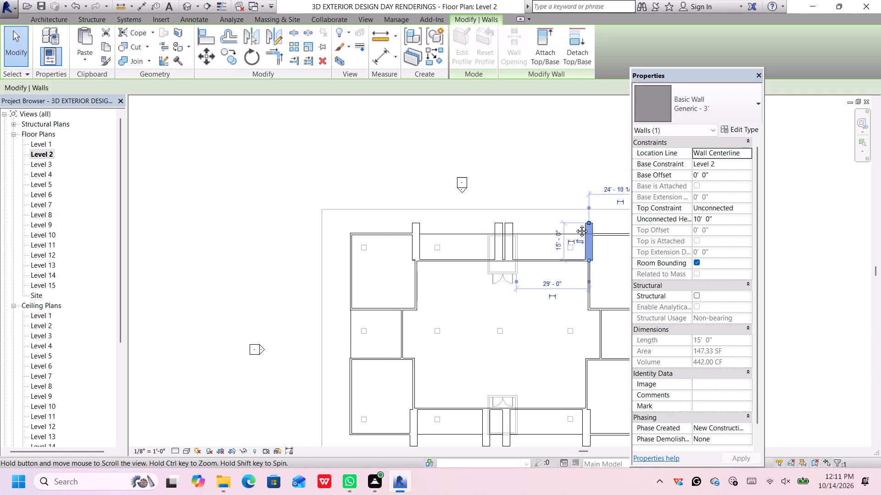
middle_click_drag(575, 224, 481, 212)
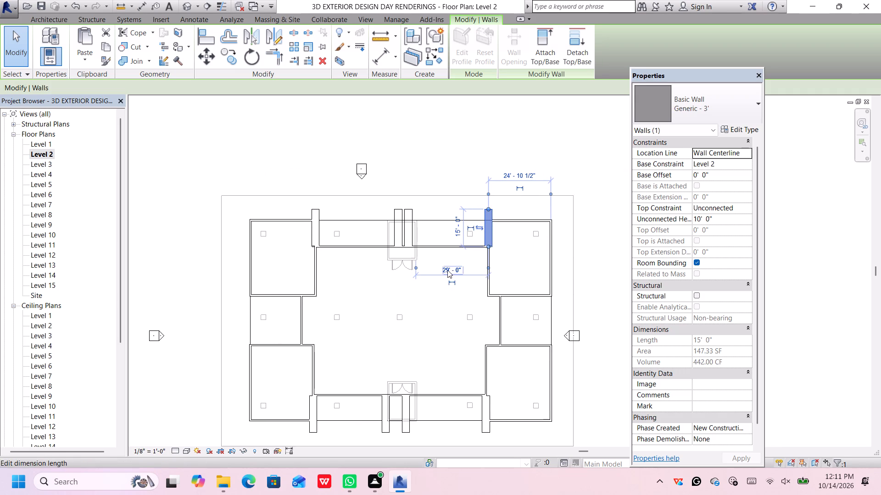
middle_click_drag(418, 242, 437, 268)
middle_click_drag(430, 250, 447, 231)
left_click(435, 234)
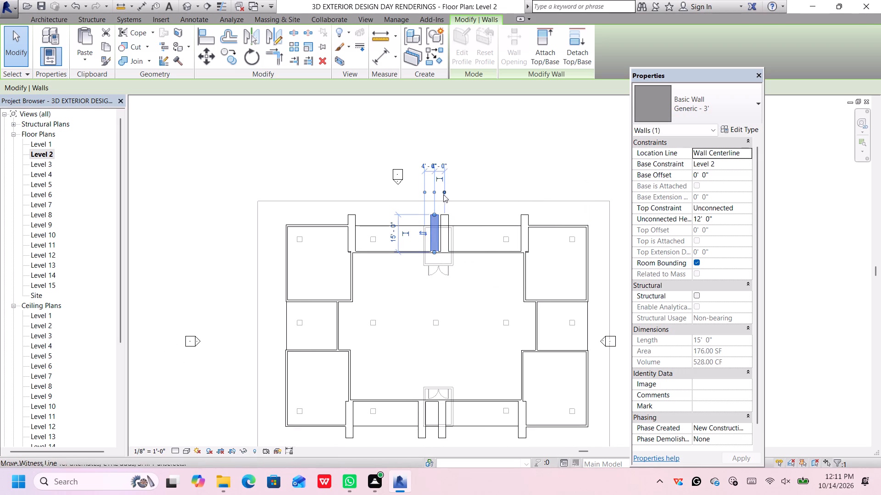
scroll(444, 190, "up", 4)
scroll(432, 148, "up", 2)
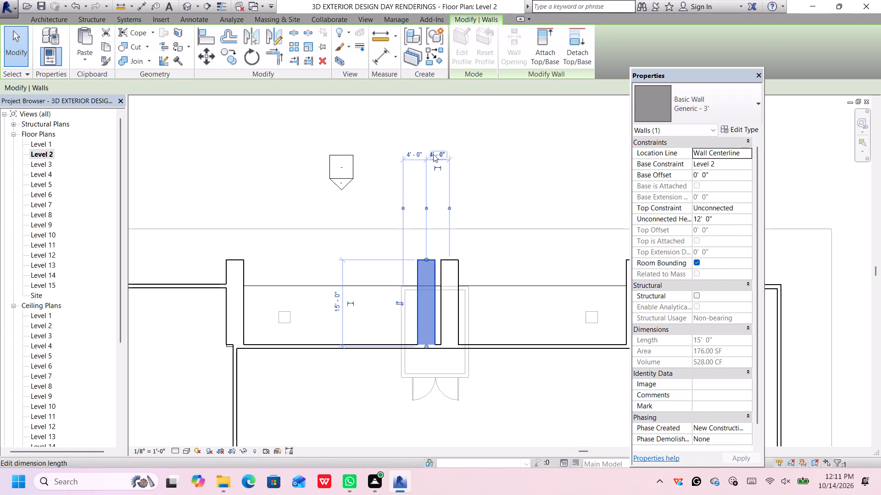
left_click(433, 154)
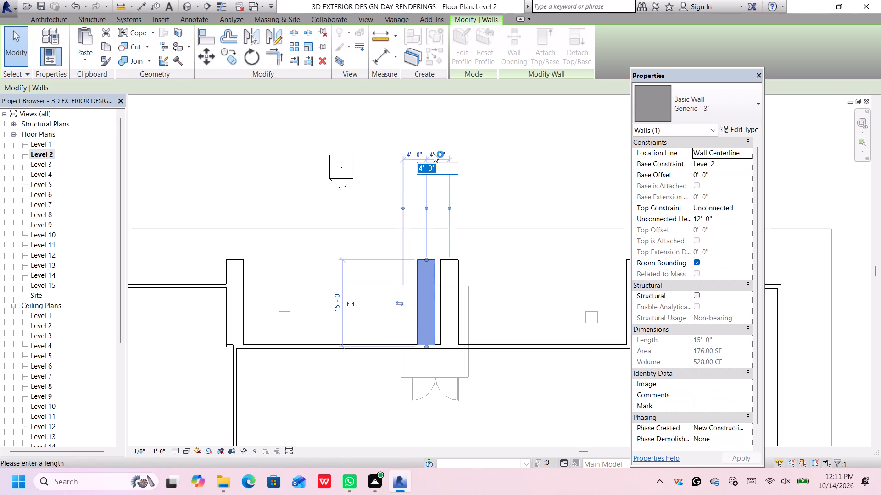
type("8'")
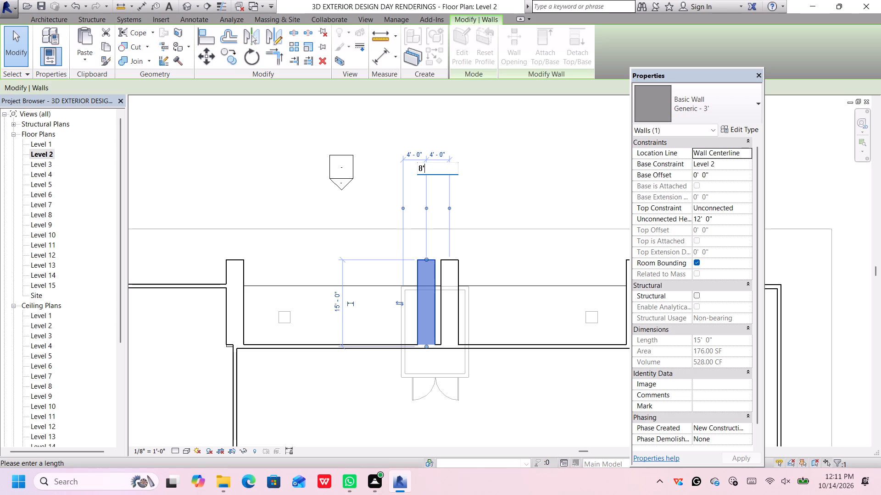
key("Return")
scroll(467, 152, "down", 9)
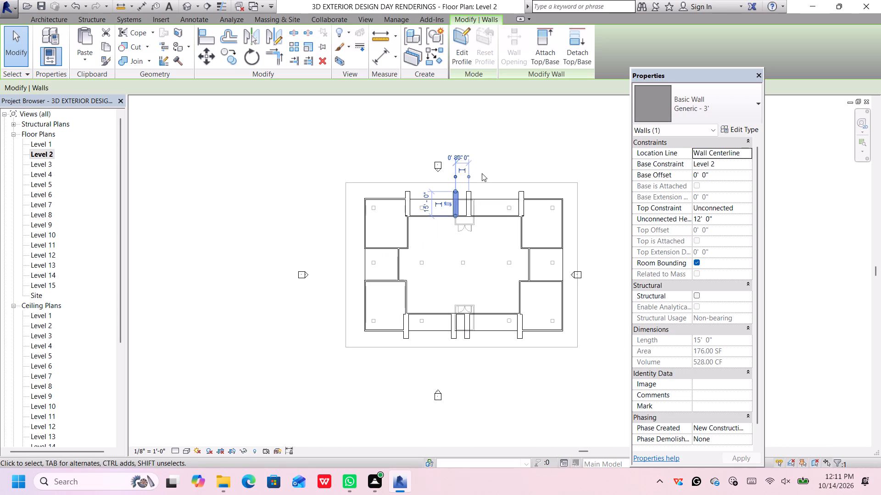
middle_click_drag(483, 173, 490, 186)
left_click(506, 404)
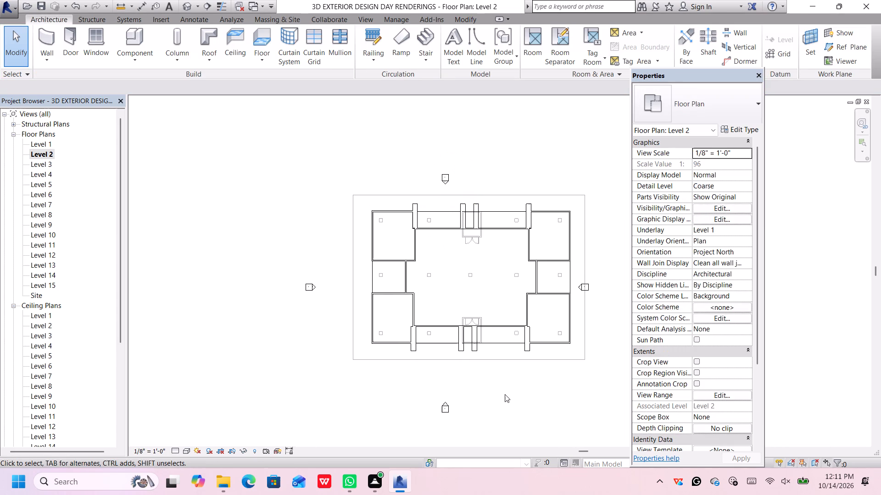
Start a Generic - 12" floor on Level 2 with rectangular boundary lines and set its height offset to 3'.
middle_click_drag(504, 287, 504, 293)
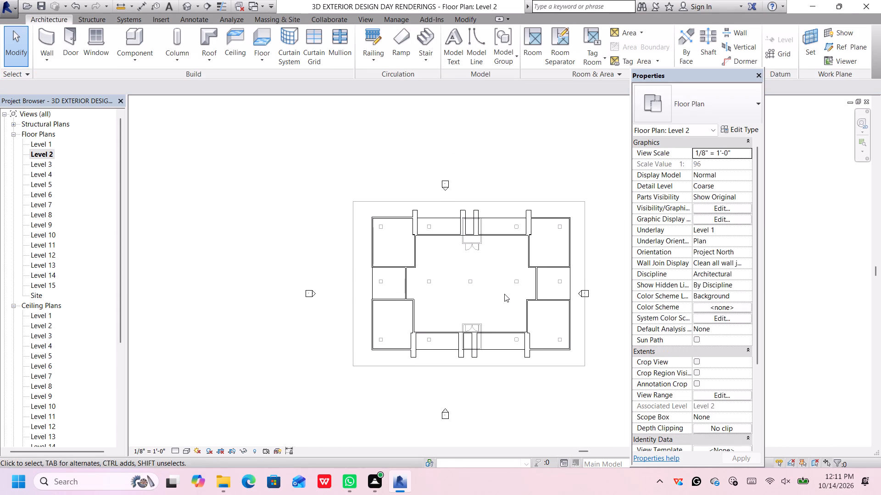
middle_click_drag(507, 259, 513, 275)
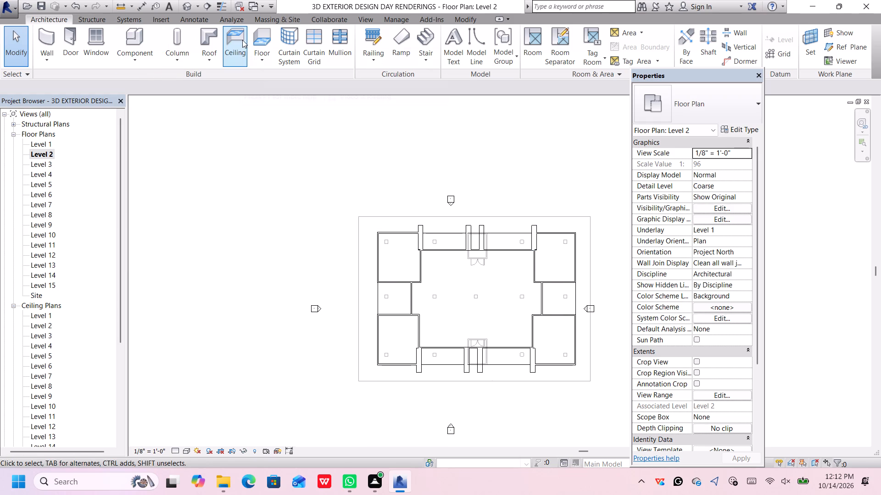
left_click(262, 40)
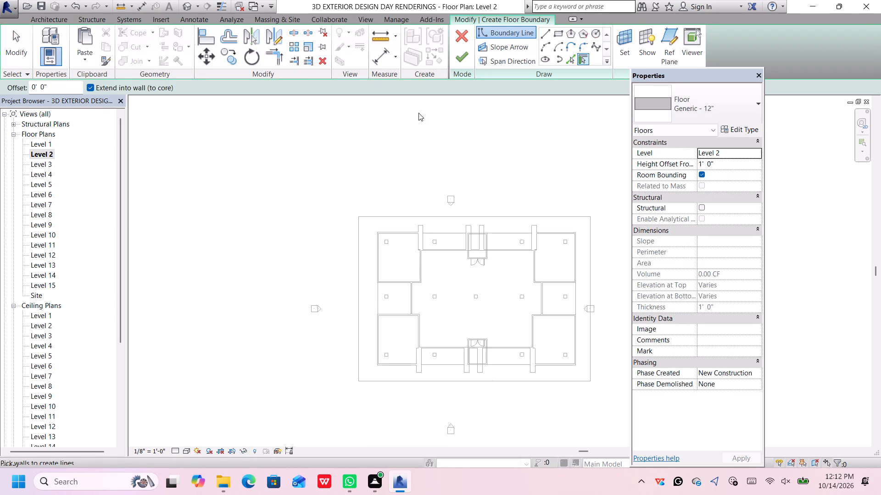
middle_click_drag(494, 382, 481, 360)
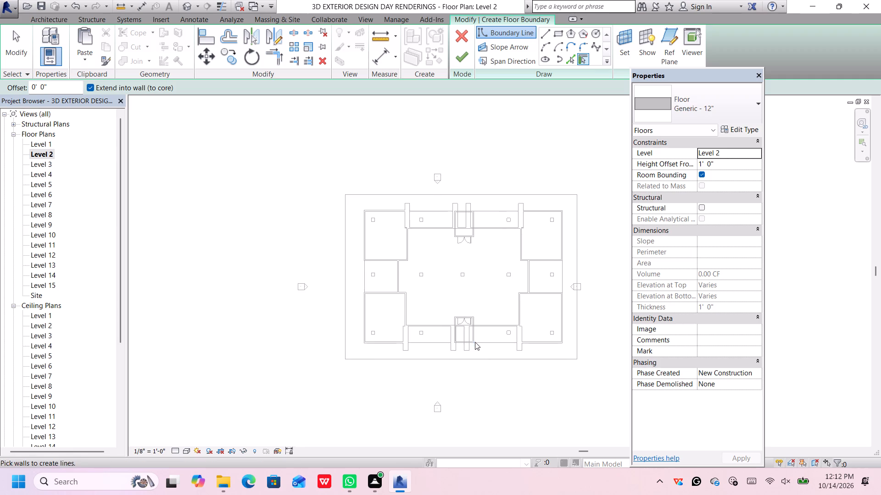
scroll(475, 340, "up", 9)
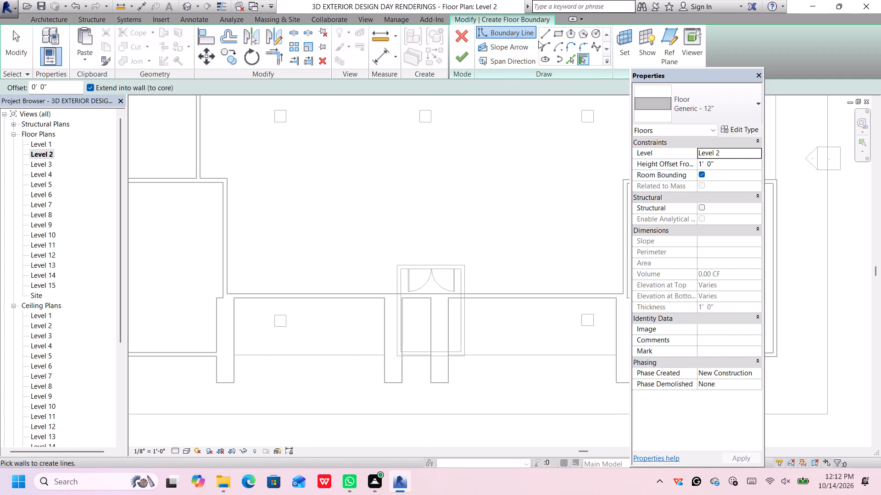
left_click(561, 34)
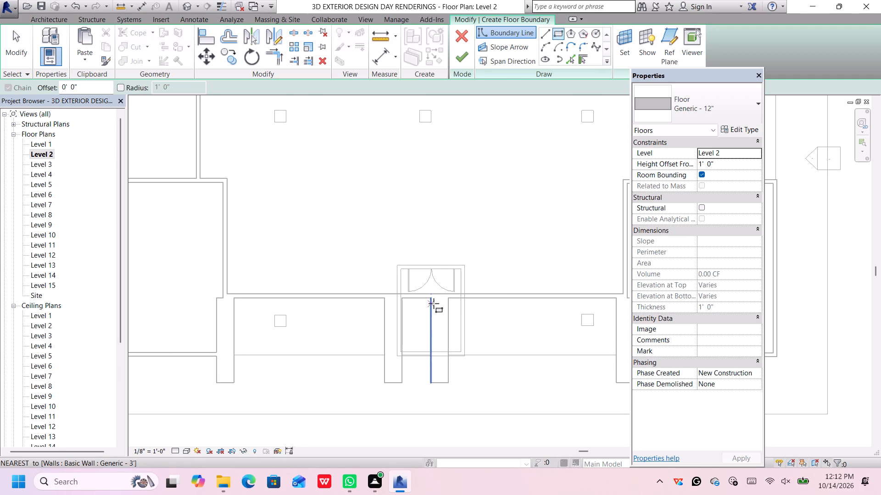
middle_click_drag(473, 309, 416, 293)
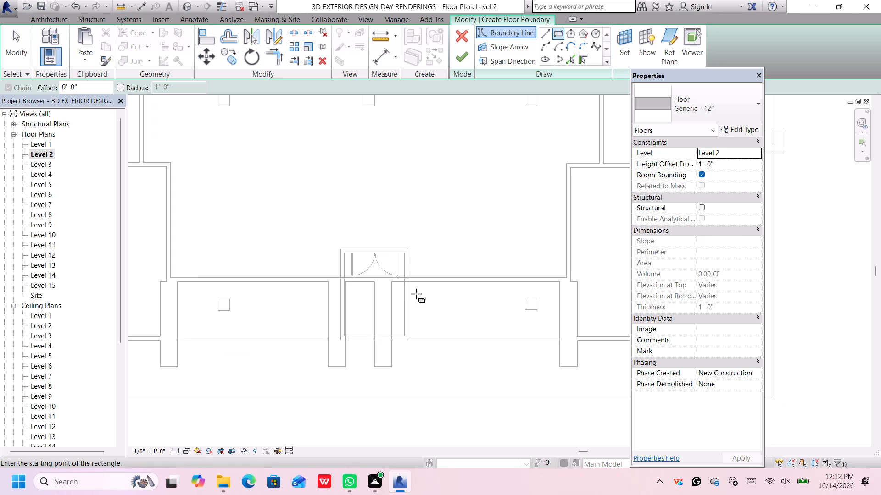
scroll(391, 288, "up", 4)
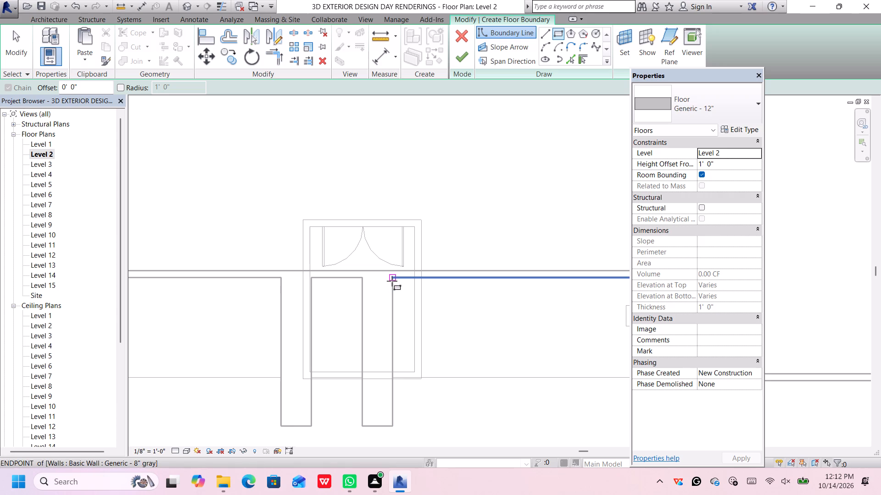
left_click(734, 160)
key("BackSpace")
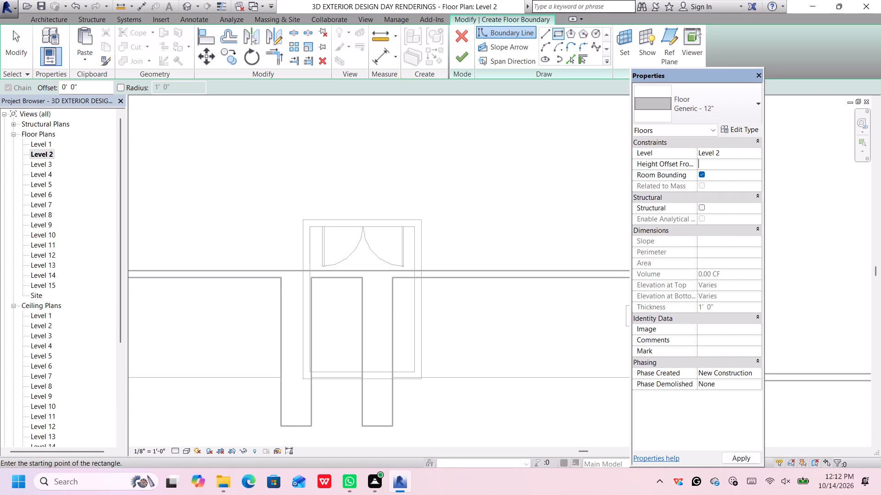
key("3")
key("apostrophe")
key("Return")
Sketch a floor rectangle 29' by about 13'-2" in the south facade's east bay, between the central and east projecting walls.
scroll(409, 284, "down", 3)
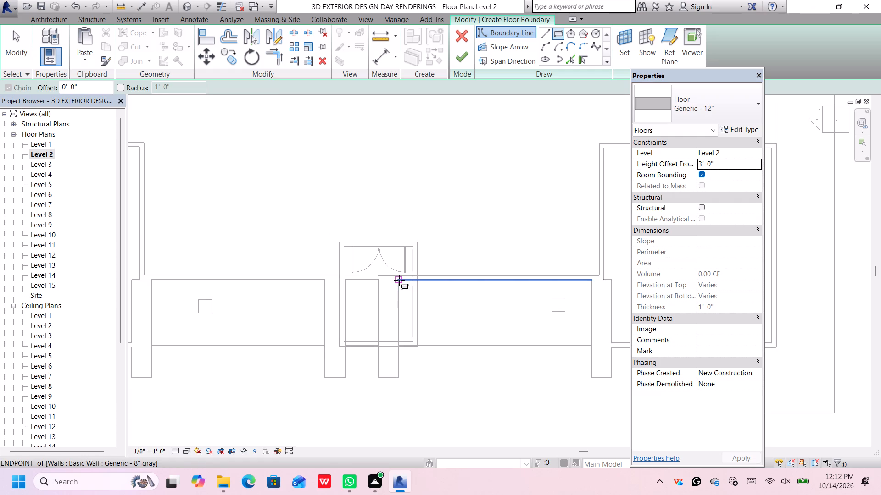
left_click(399, 280)
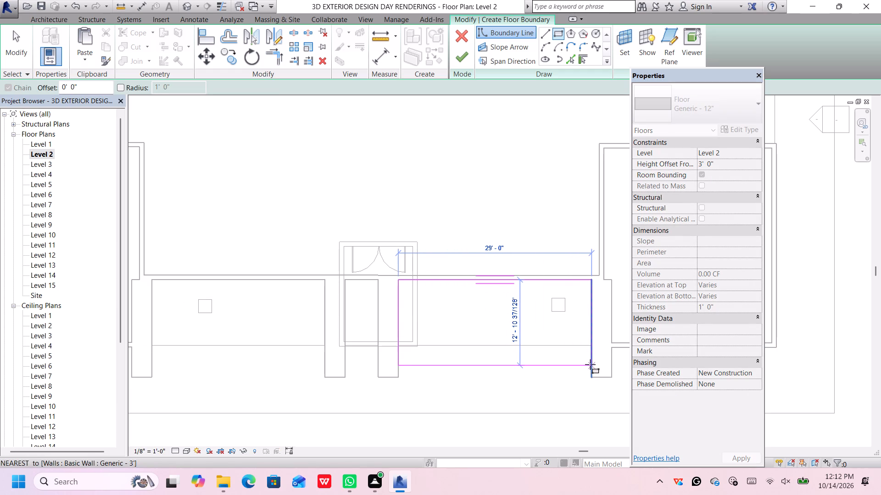
middle_click_drag(590, 365, 600, 379)
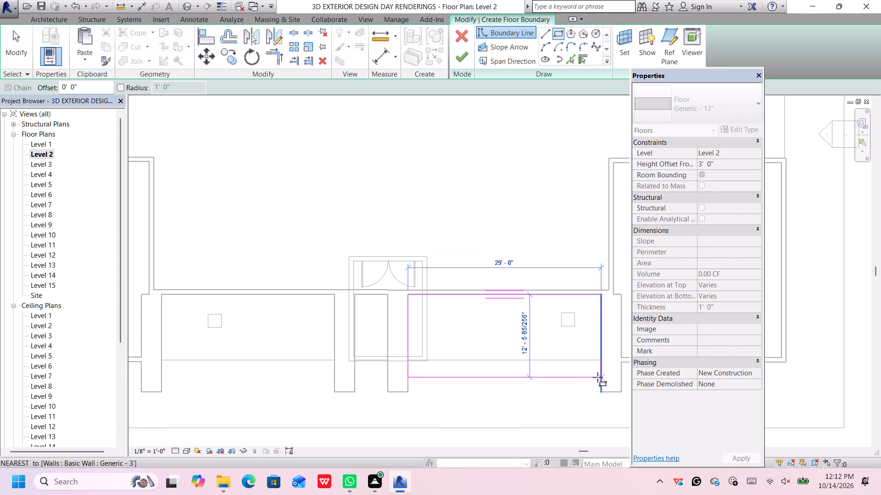
scroll(598, 379, "up", 3)
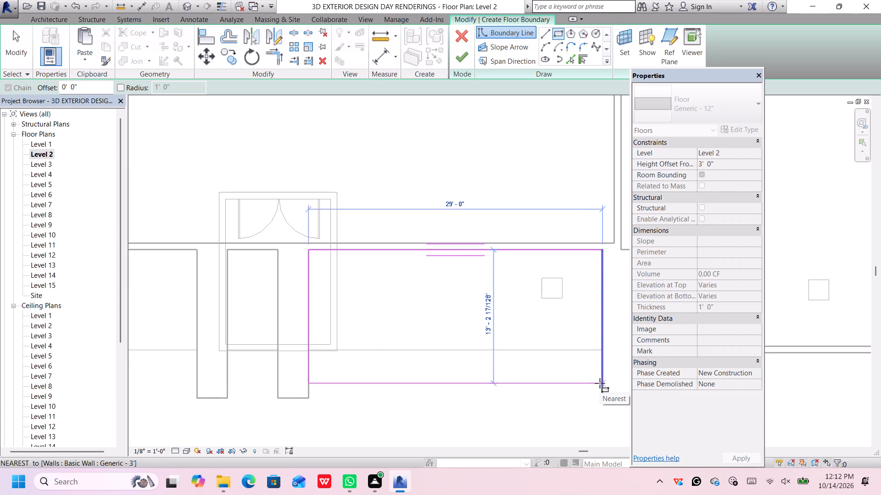
left_click(600, 383)
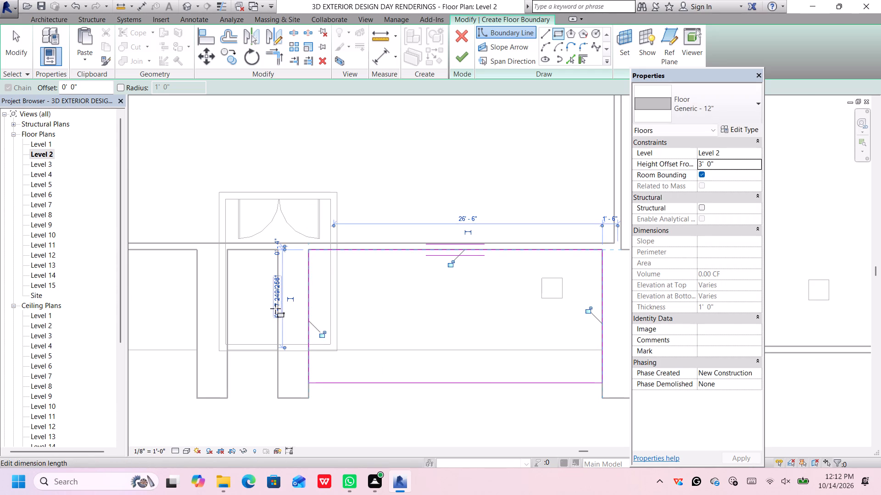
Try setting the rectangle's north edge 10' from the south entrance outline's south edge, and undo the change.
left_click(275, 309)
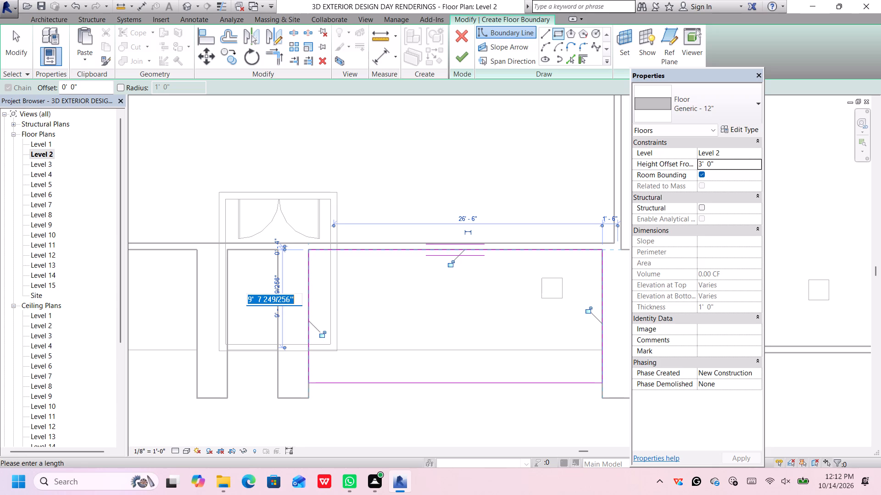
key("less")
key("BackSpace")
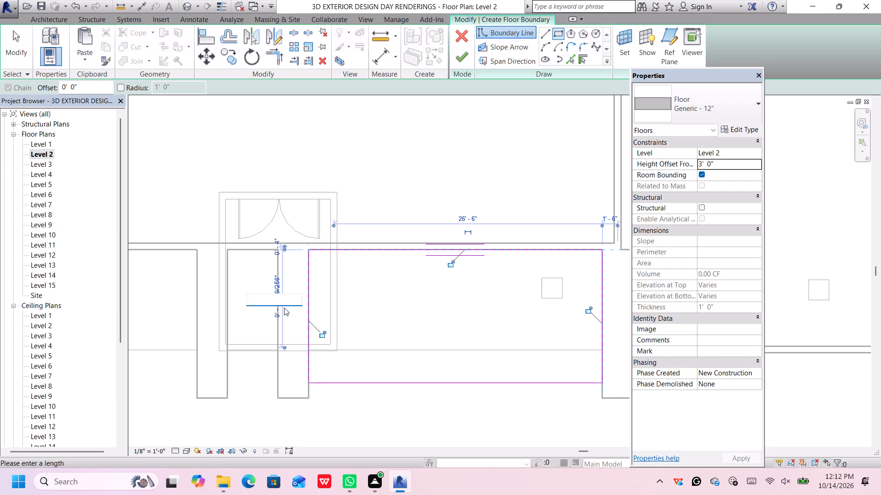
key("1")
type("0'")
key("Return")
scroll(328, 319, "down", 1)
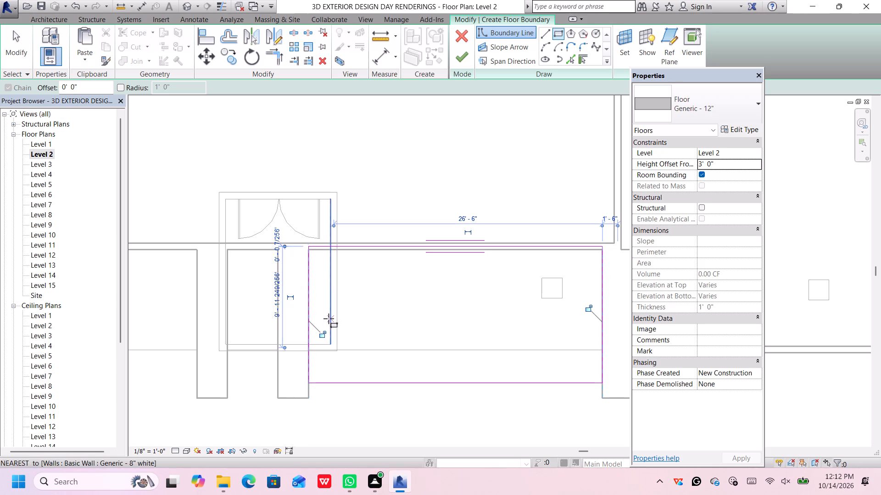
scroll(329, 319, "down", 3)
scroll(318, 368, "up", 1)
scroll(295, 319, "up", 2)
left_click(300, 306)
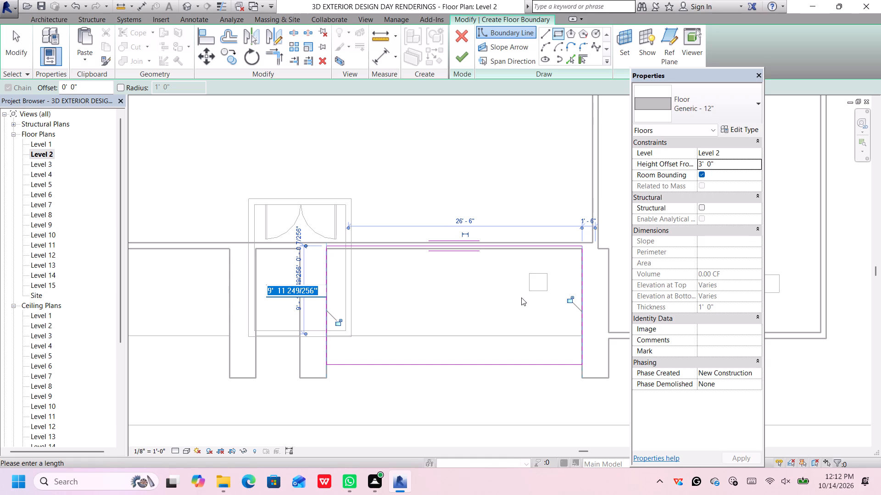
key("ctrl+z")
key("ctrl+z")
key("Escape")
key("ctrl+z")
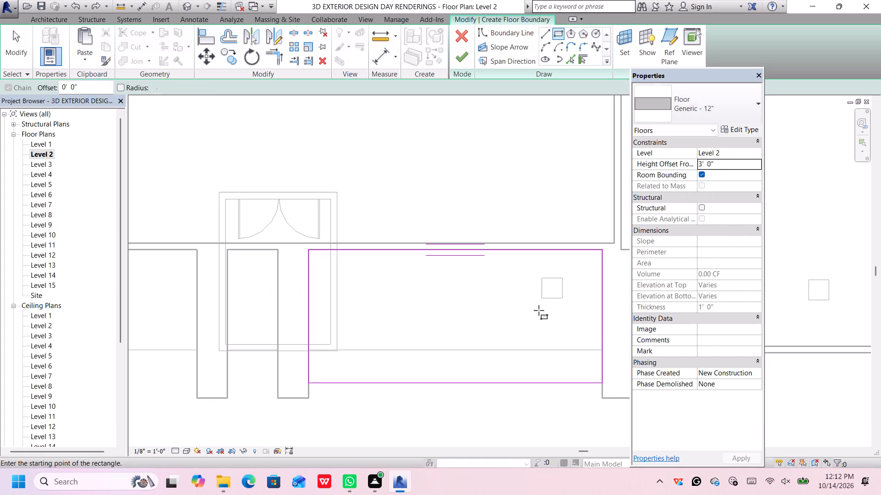
Sketch a 26' by about 13'-2" floor rectangle in the south facade's west bay, aligned with the east bay's rectangle.
scroll(544, 303, "down", 1)
middle_click_drag(542, 316, 546, 317)
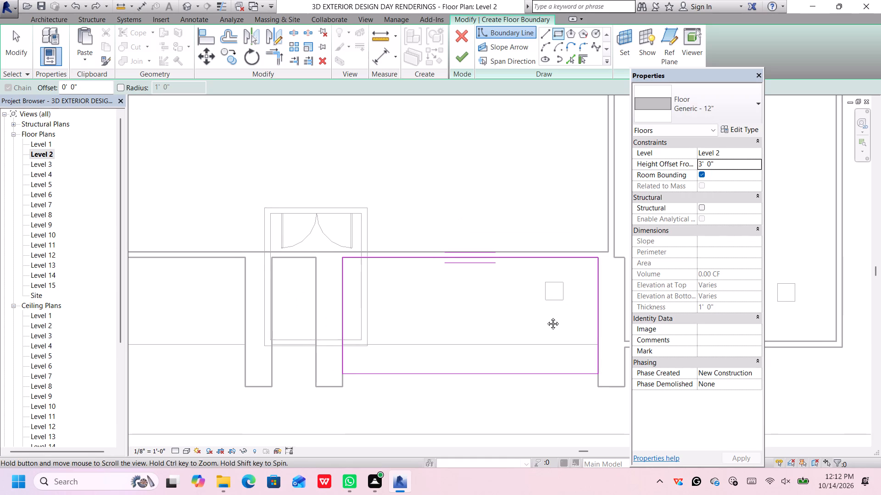
middle_click_drag(546, 317, 621, 313)
scroll(376, 304, "down", 2)
middle_click_drag(385, 305, 501, 306)
left_click(449, 267)
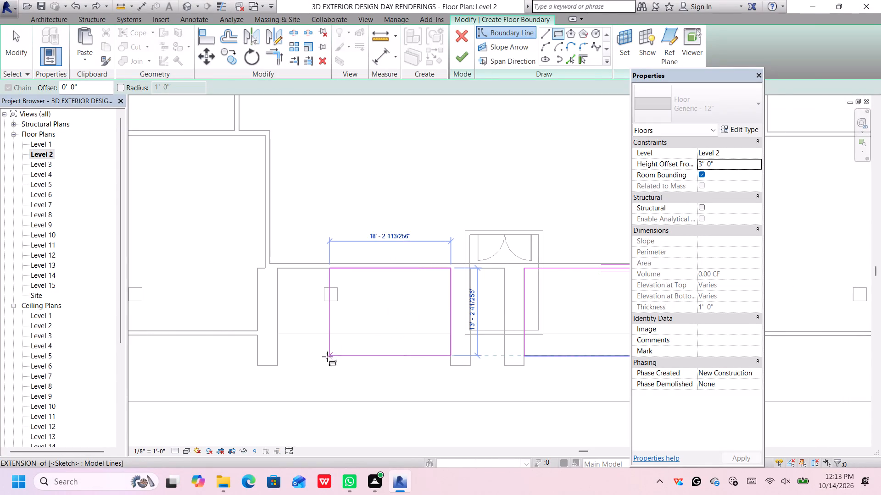
left_click(277, 355)
Sketch a 29' by about 13' floor rectangle in the north facade's east bay, between the central and east projecting walls.
scroll(493, 319, "down", 7)
middle_click_drag(566, 271, 563, 278)
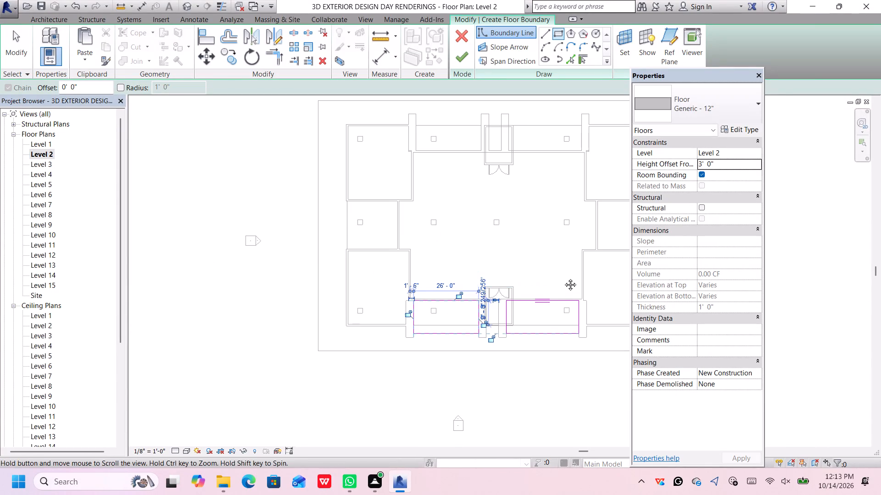
middle_click_drag(563, 278, 510, 429)
scroll(458, 300, "up", 6)
middle_click_drag(447, 313, 443, 312)
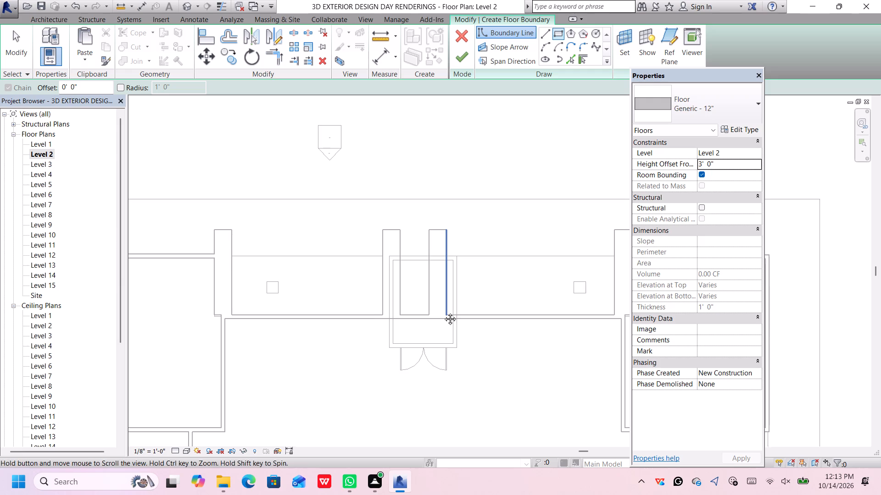
middle_click_drag(443, 312, 405, 306)
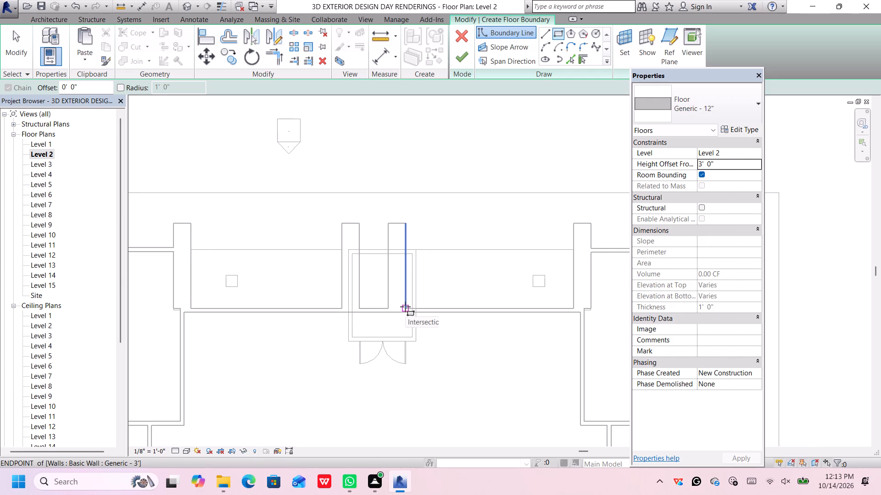
left_click(405, 307)
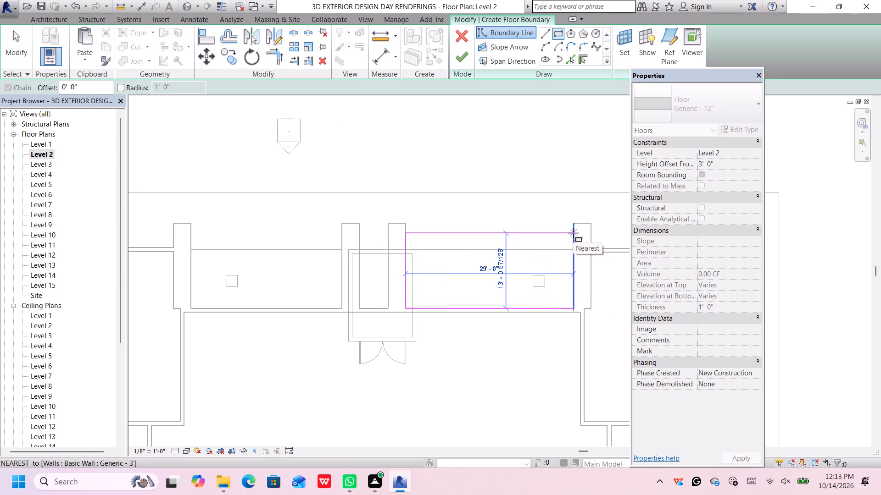
left_click(573, 233)
Sketch a 26' by about 13' floor rectangle in the north facade's west bay, aligned with its east neighbour, and finish the floor.
middle_click_drag(299, 312, 329, 333)
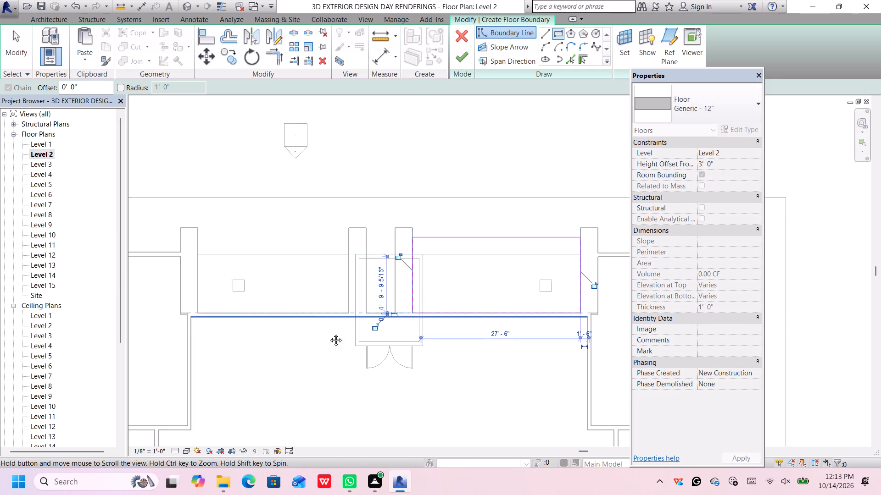
middle_click_drag(329, 333, 374, 361)
middle_click(374, 361)
left_click(417, 356)
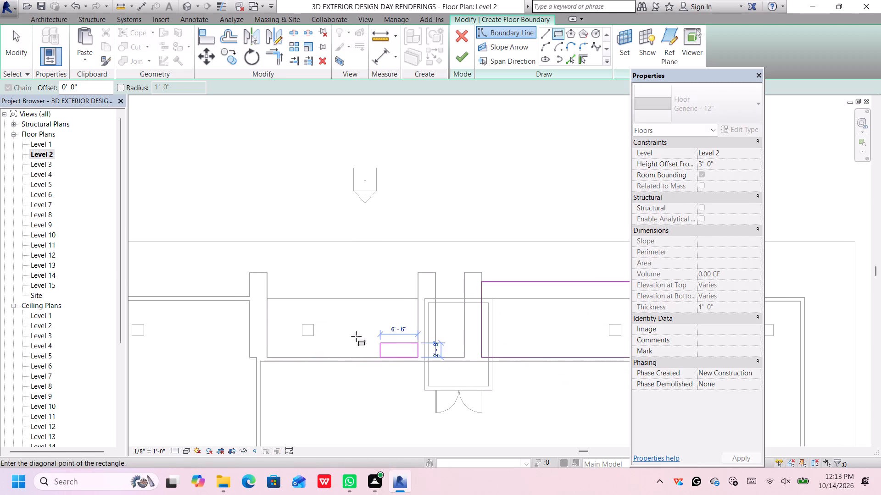
left_click(268, 287)
scroll(370, 253, "down", 7)
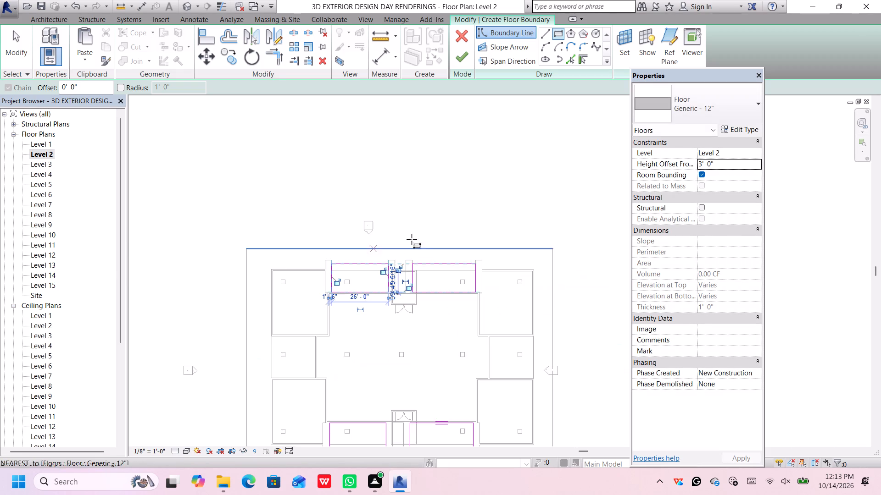
scroll(454, 228, "down", 3)
middle_click_drag(540, 226, 507, 217)
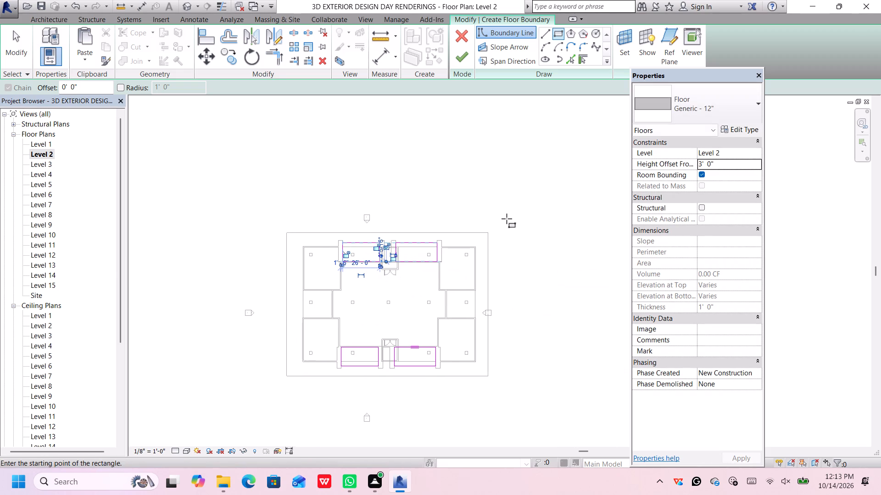
left_click(466, 58)
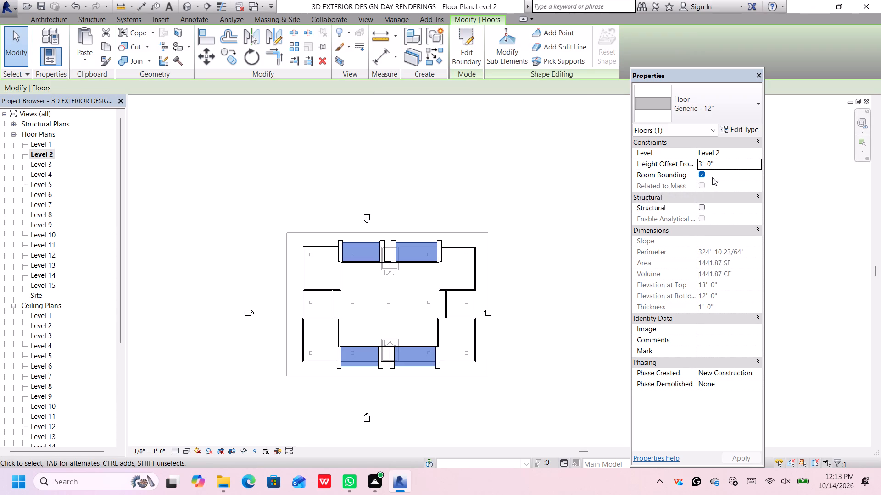
In the 3D view, change the raised Level 2 floor between the projecting walls to the Generic - 2' type.
left_click(185, 2)
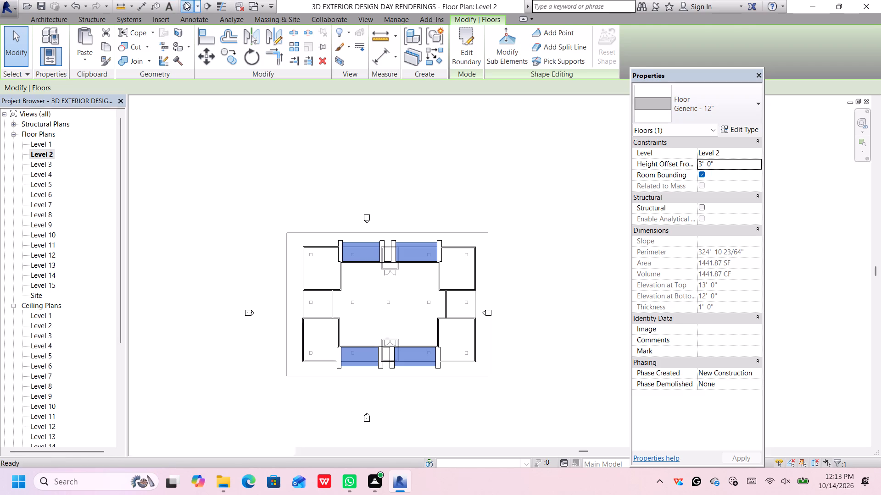
scroll(357, 218, "down", 6)
scroll(410, 255, "down", 2)
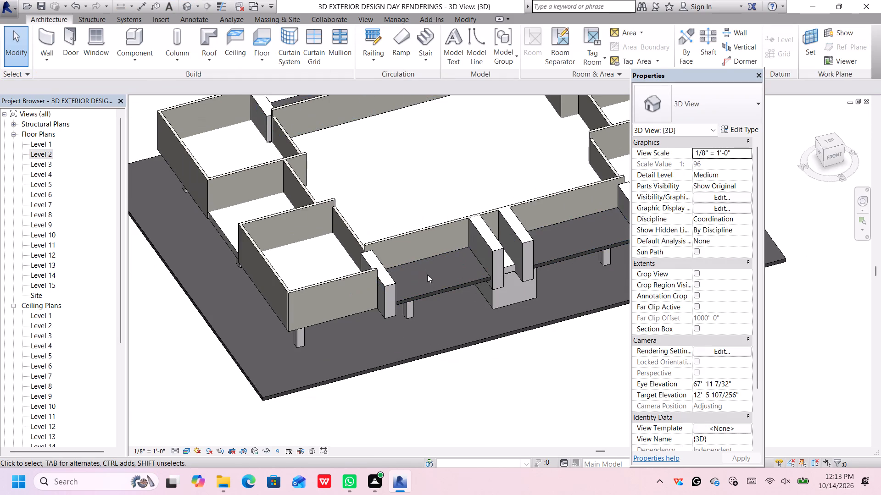
middle_click_drag(452, 413, 447, 383)
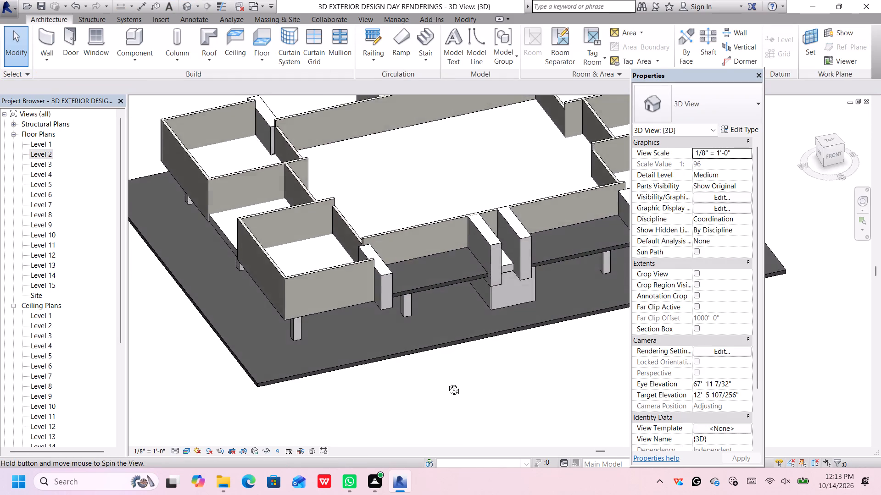
middle_click_drag(447, 383, 513, 308)
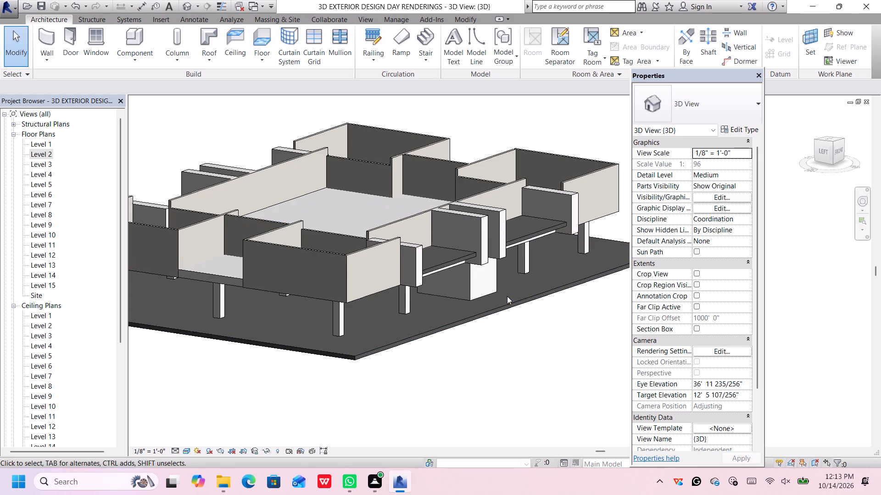
scroll(507, 245, "up", 5)
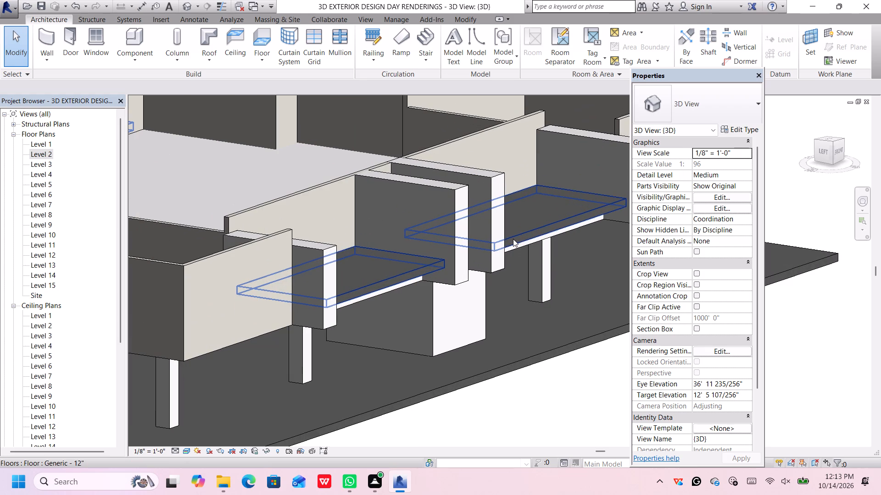
left_click(513, 239)
left_click(734, 94)
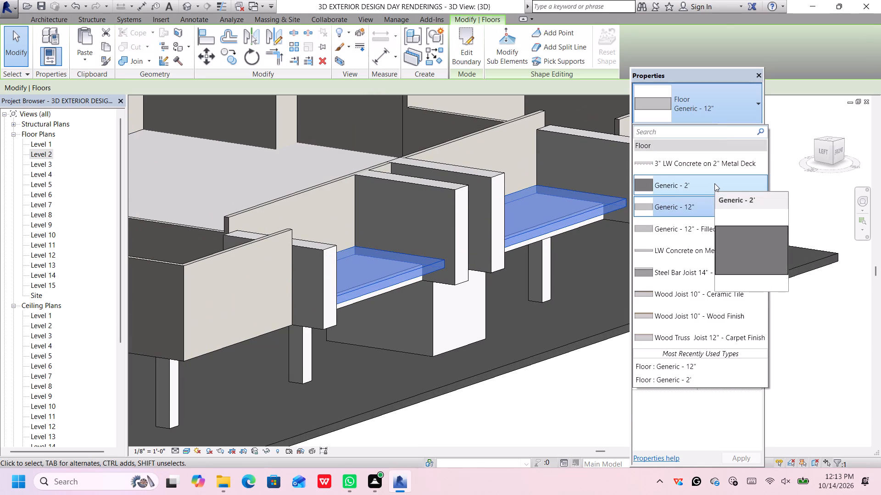
left_click(714, 183)
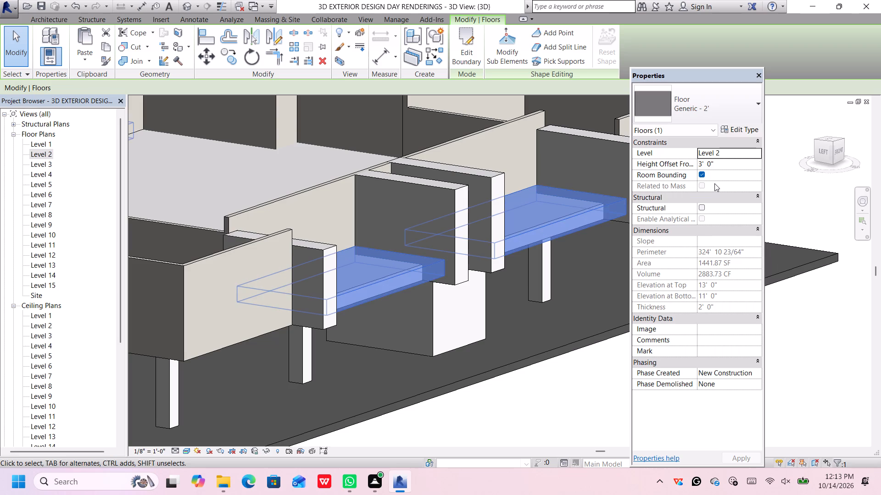
left_click(606, 395)
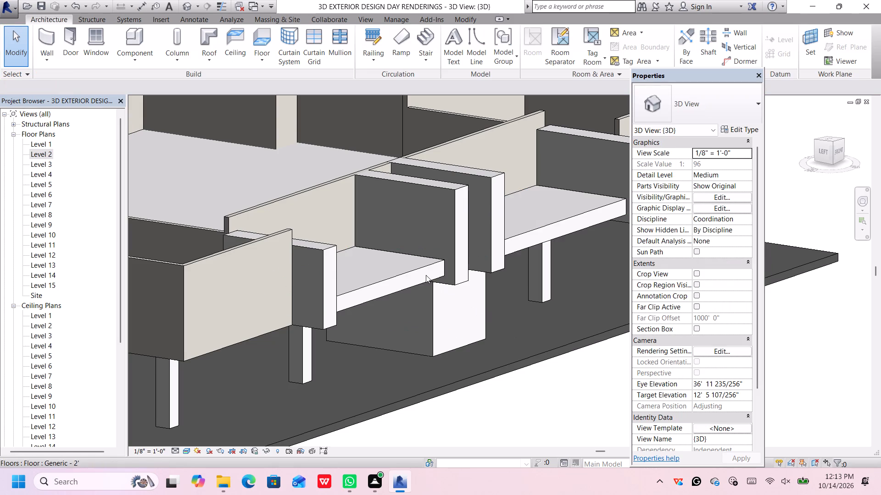
Duplicate the raised Level 2 floor's type under the name Generic - 2' gray.
left_click(426, 267)
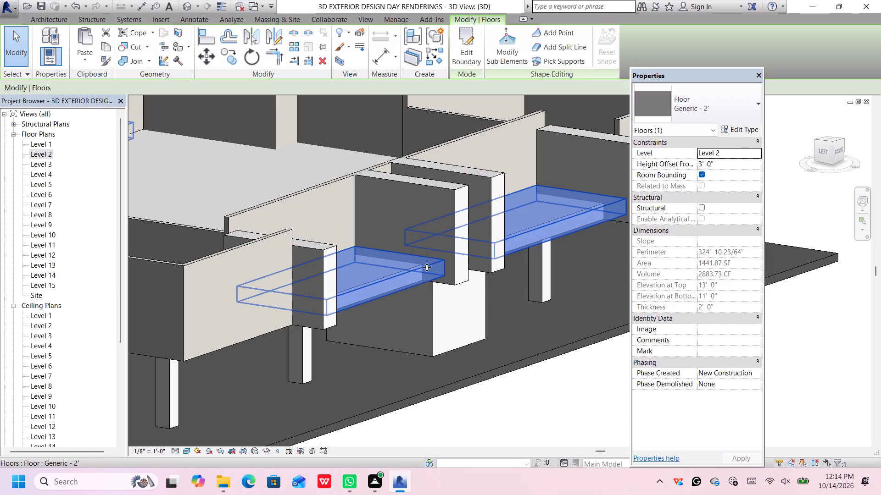
left_click(726, 128)
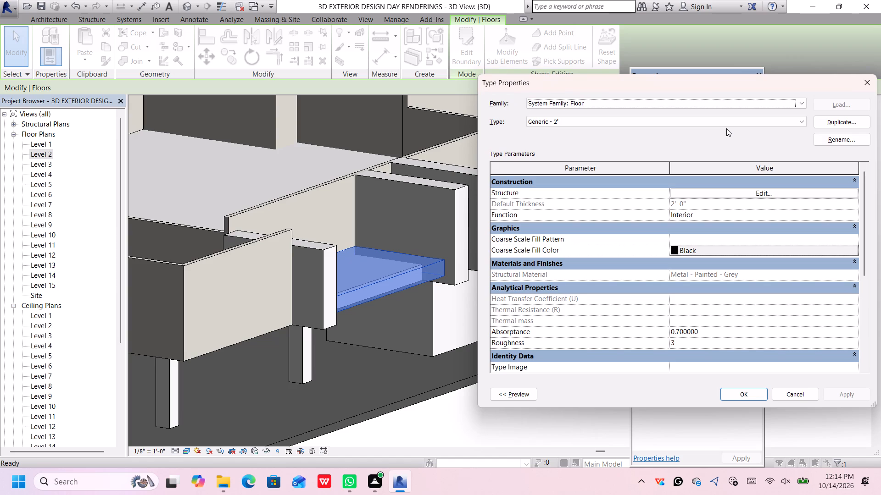
left_click(827, 118)
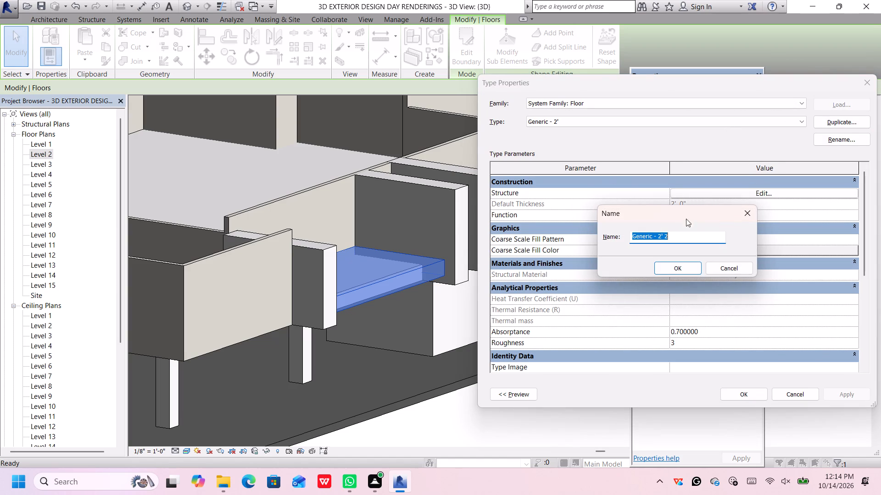
left_click(685, 238)
key("BackSpace")
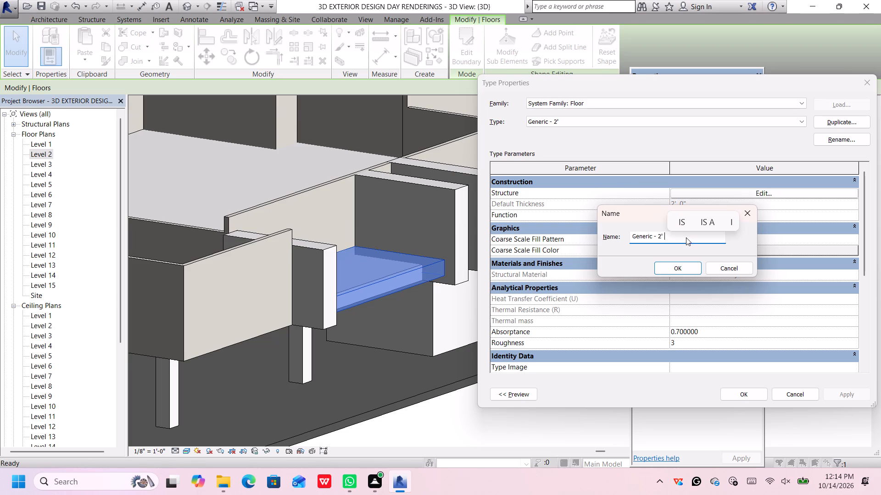
type("gray")
left_click(685, 265)
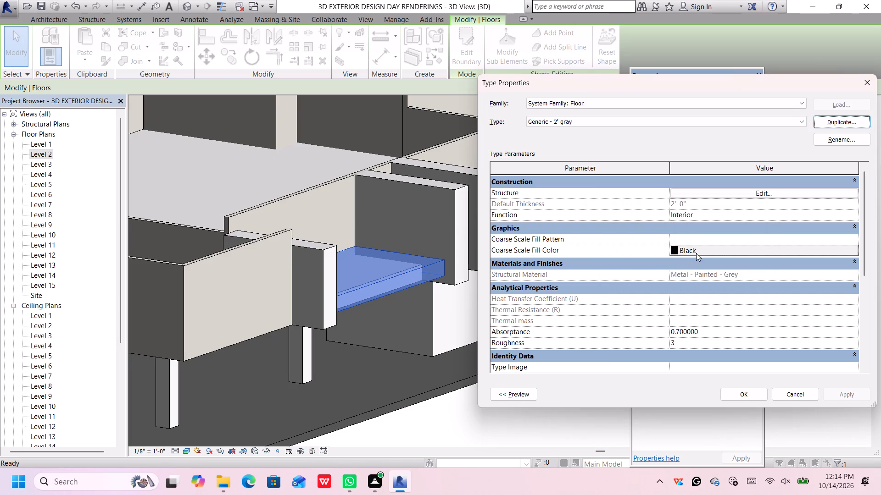
In the new floor type's assembly, choose Rigid insulation as the Structure layer's material.
left_click(742, 196)
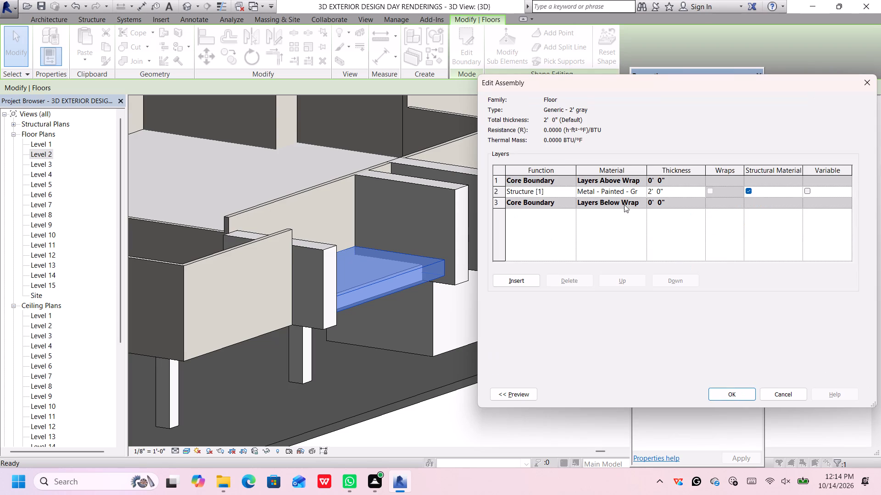
left_click(641, 190)
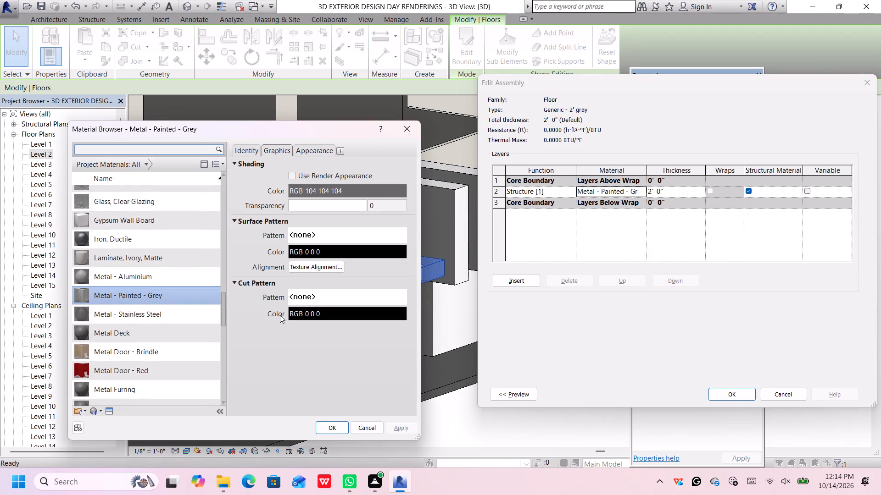
scroll(158, 331, "down", 12)
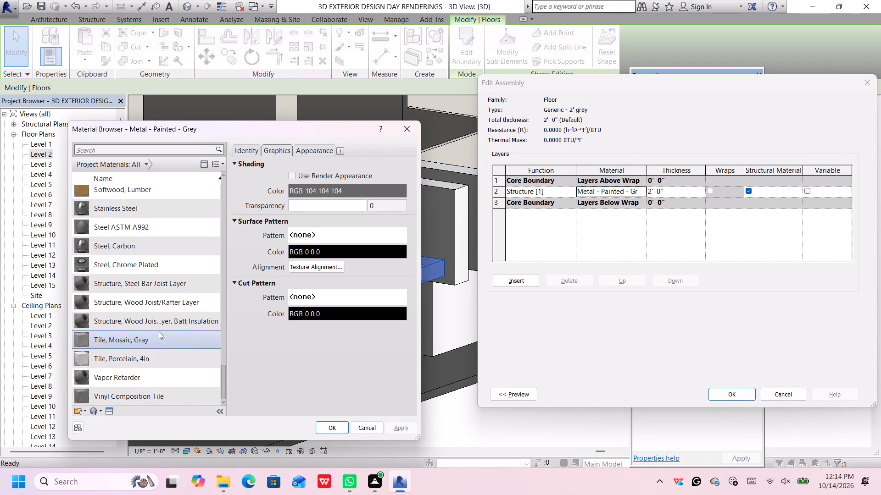
scroll(159, 331, "up", 2)
left_click(166, 242)
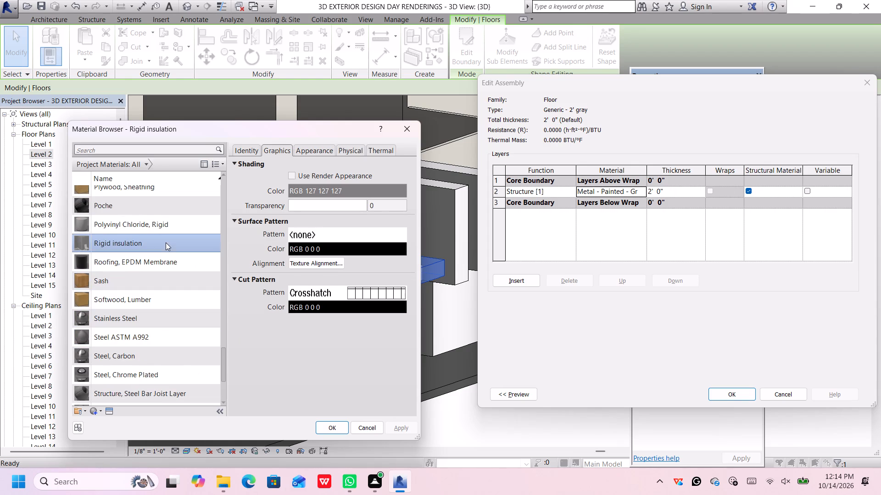
scroll(147, 312, "down", 5)
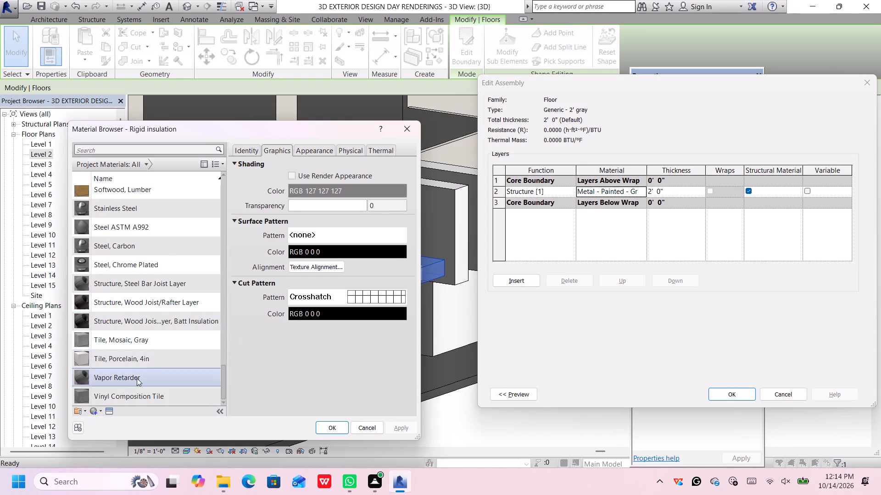
scroll(143, 342, "up", 5)
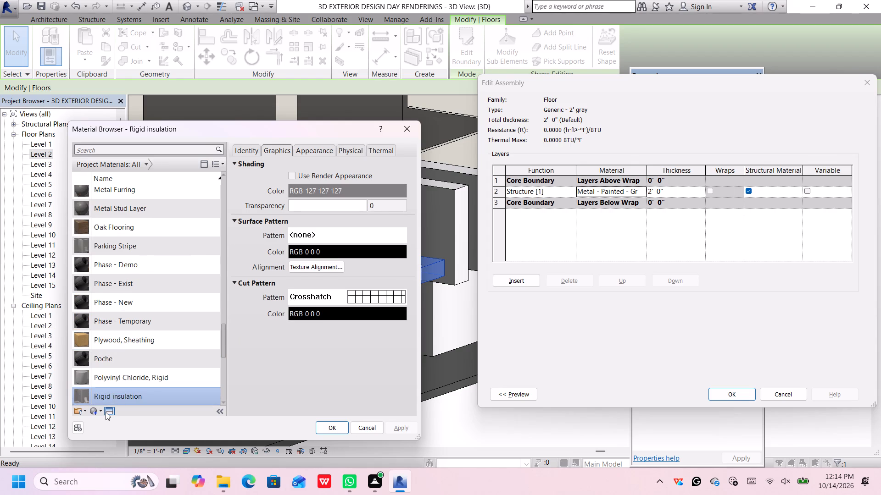
Search the appearance assets for gray, give Rigid insulation the Metal - Painted - Grey appearance, and accept the material and floor type changes.
left_click(106, 412)
scroll(106, 412, "up", 1)
left_click(532, 146)
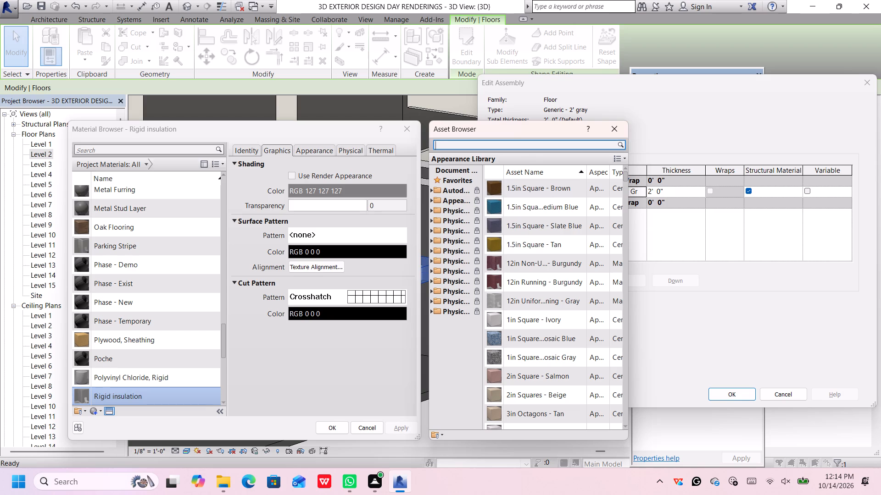
key("g")
key("r")
key("a")
key("y")
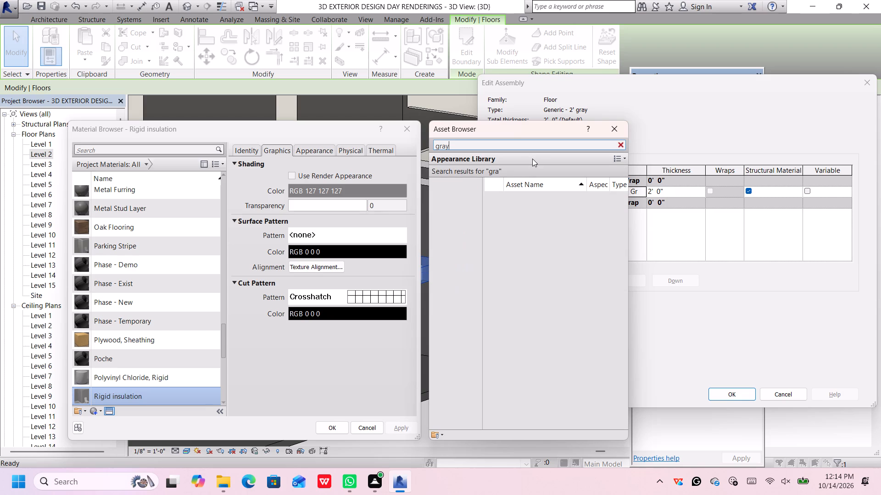
key("Return")
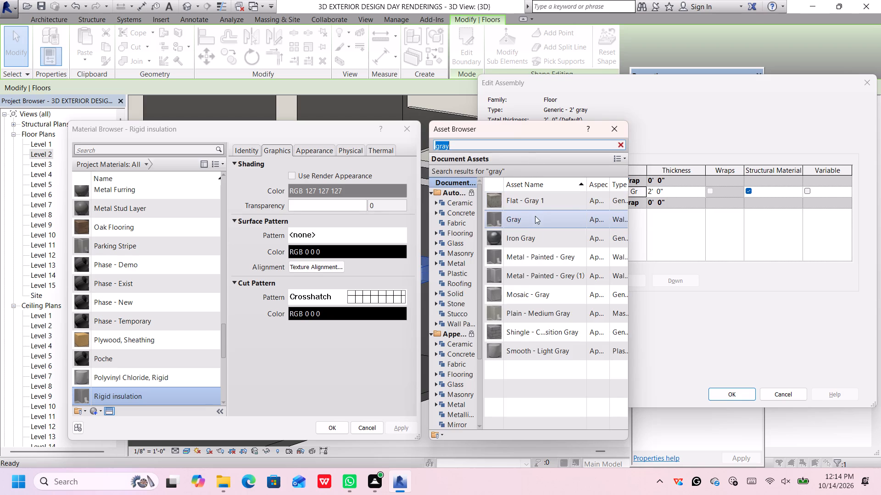
left_click(537, 222)
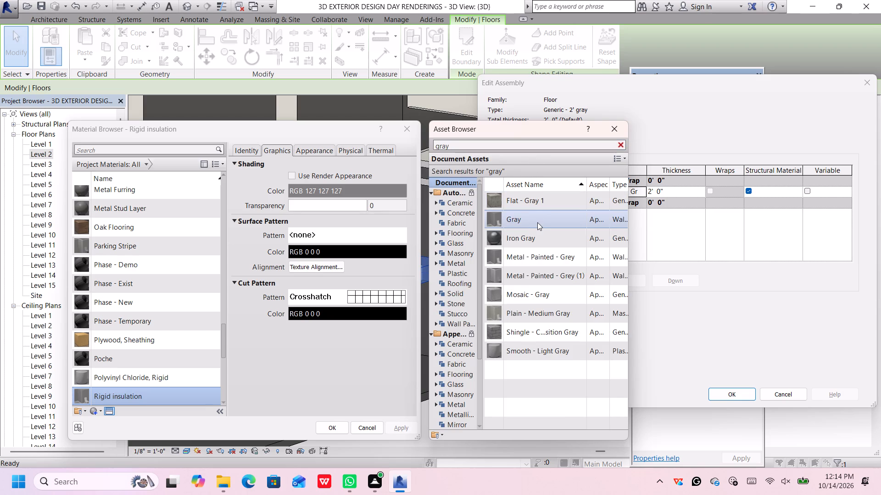
double_click(537, 222)
triple_click(533, 218)
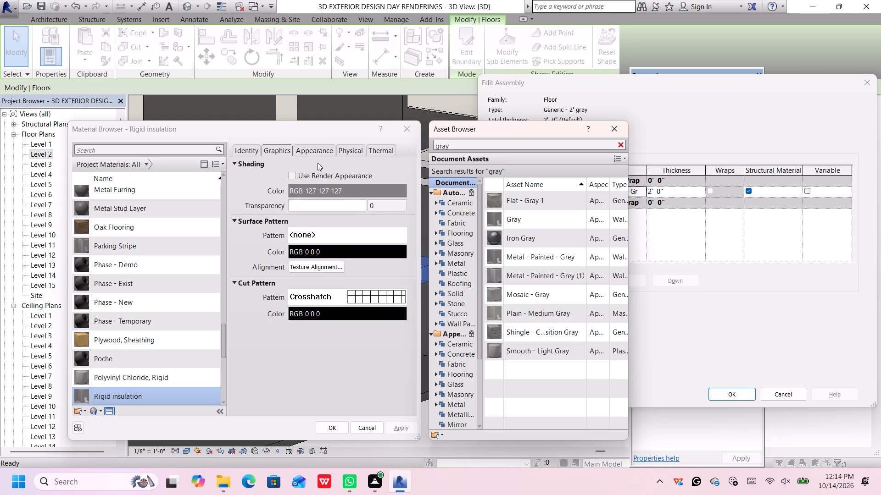
double_click(529, 220)
triple_click(529, 220)
double_click(503, 217)
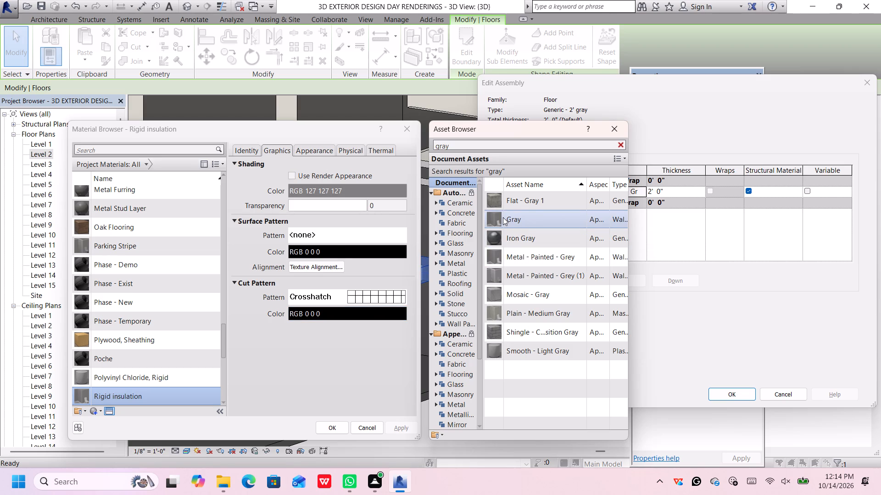
double_click(502, 251)
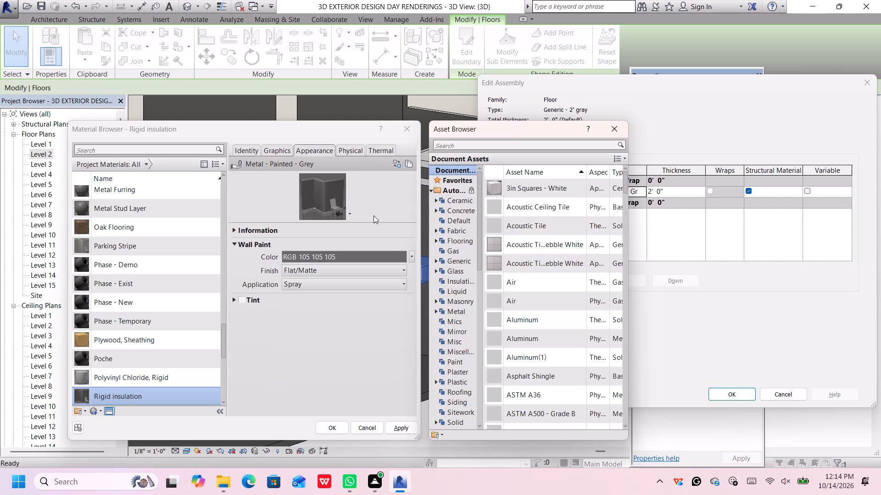
left_click(247, 148)
left_click(283, 149)
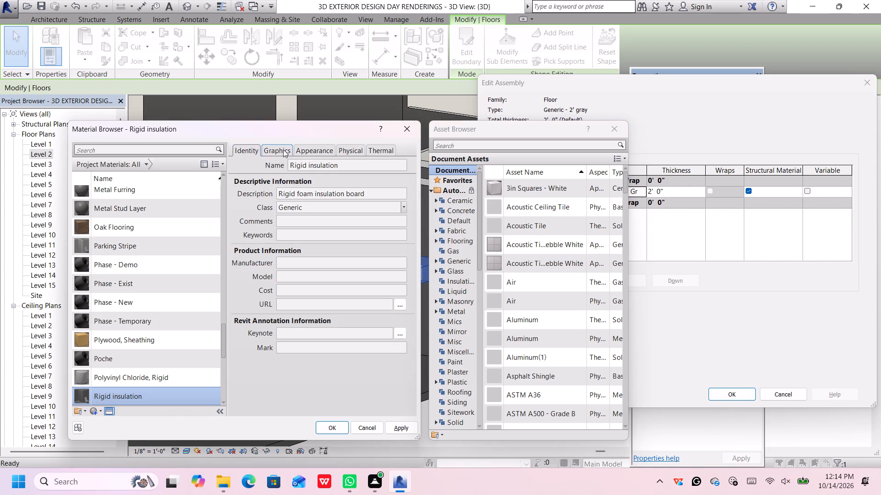
left_click(301, 148)
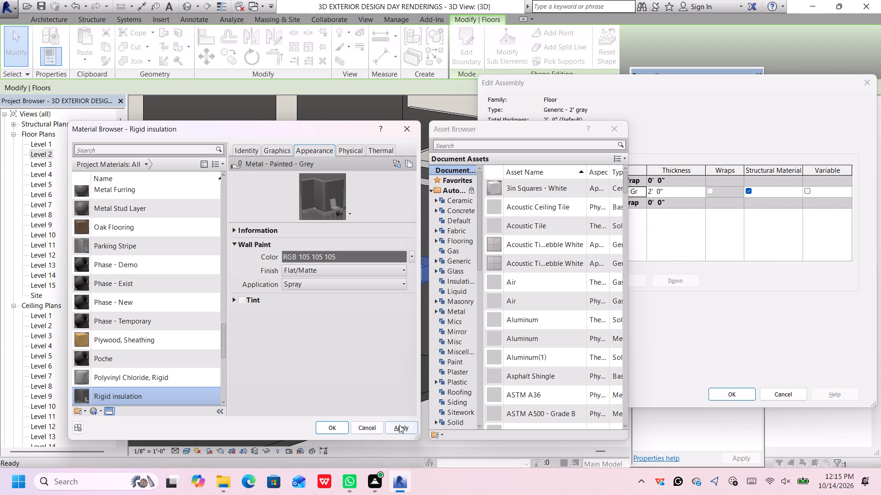
left_click(331, 430)
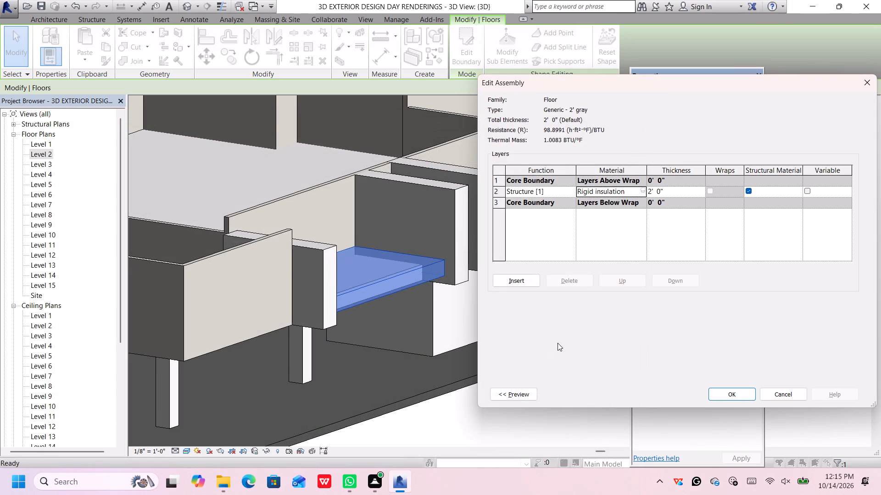
left_click(745, 393)
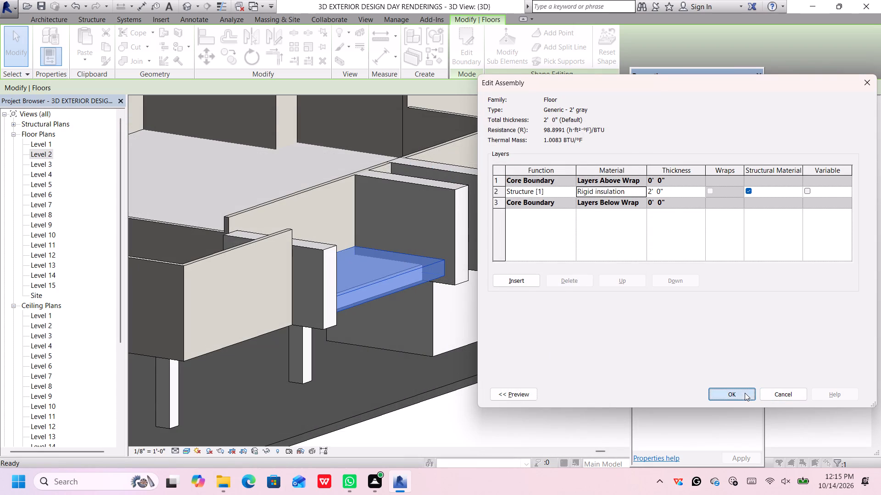
left_click(745, 393)
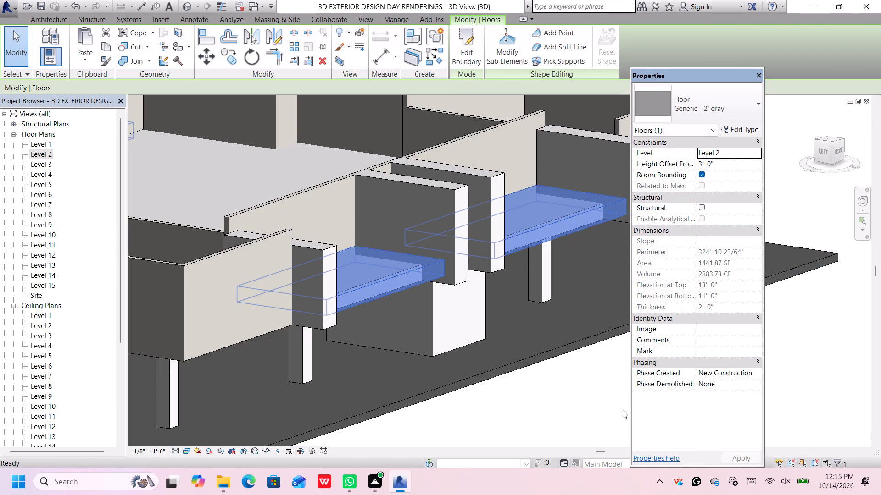
left_click(585, 422)
Open the Level 1 ground floor's Generic - 12" type assembly and bring up the material choices for its Structure layer.
scroll(585, 412, "down", 2)
middle_click_drag(585, 411, 585, 410)
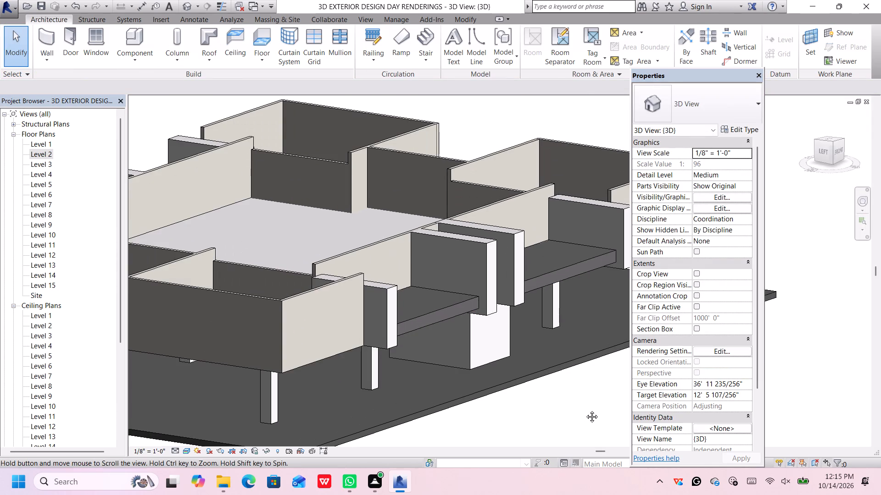
middle_click_drag(585, 410, 586, 393)
scroll(586, 394, "down", 1)
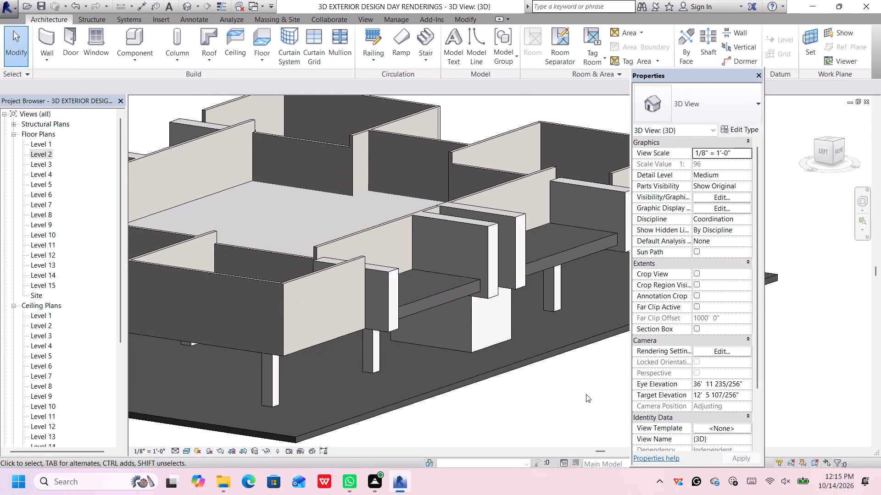
scroll(586, 394, "down", 1)
middle_click_drag(585, 398, 587, 381)
scroll(586, 385, "down", 2)
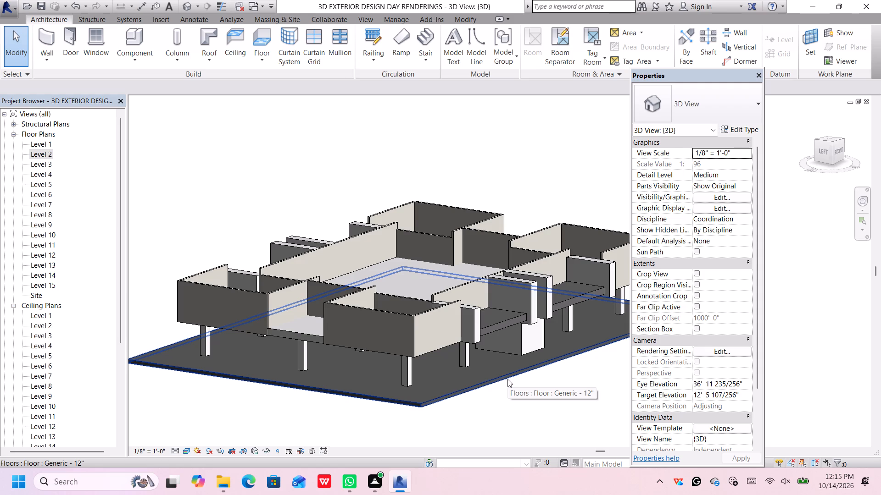
left_click(507, 379)
scroll(731, 138, "up", 1)
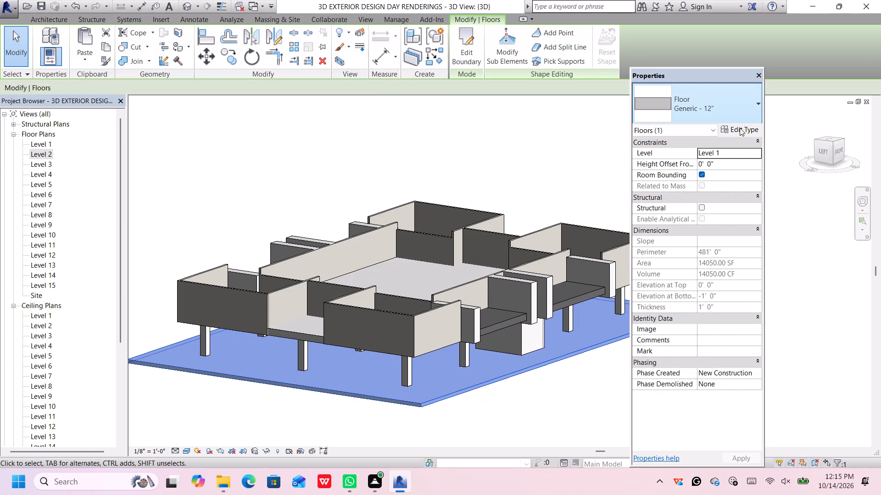
left_click(740, 128)
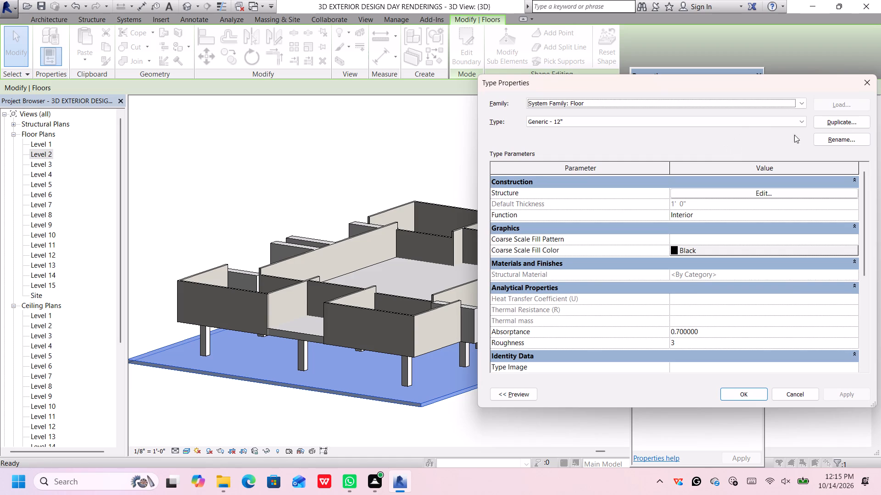
left_click(806, 191)
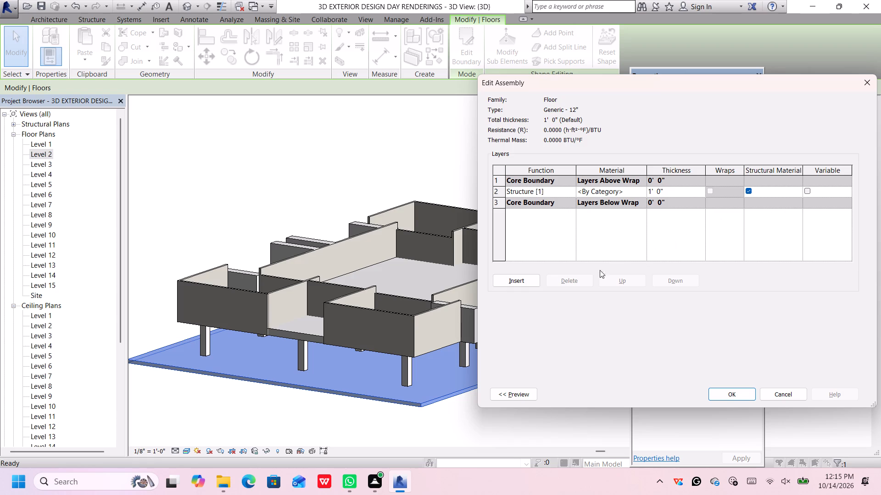
scroll(407, 300, "up", 1)
left_click(643, 193)
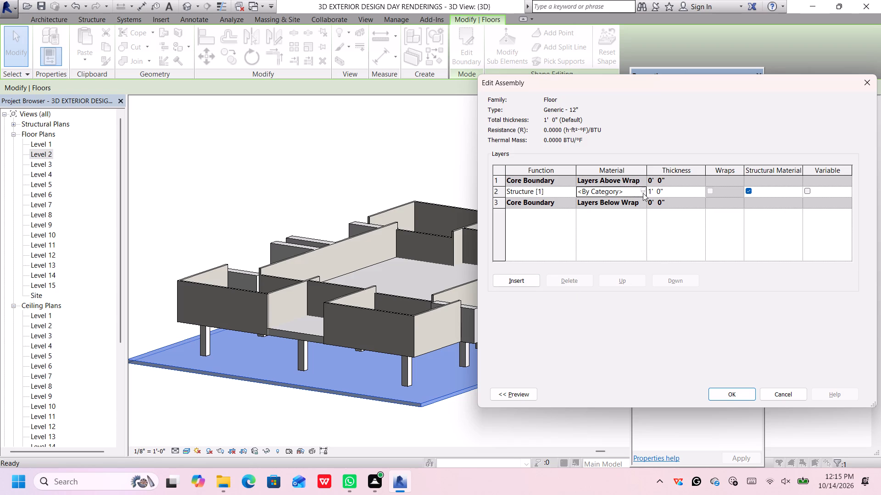
left_click(643, 192)
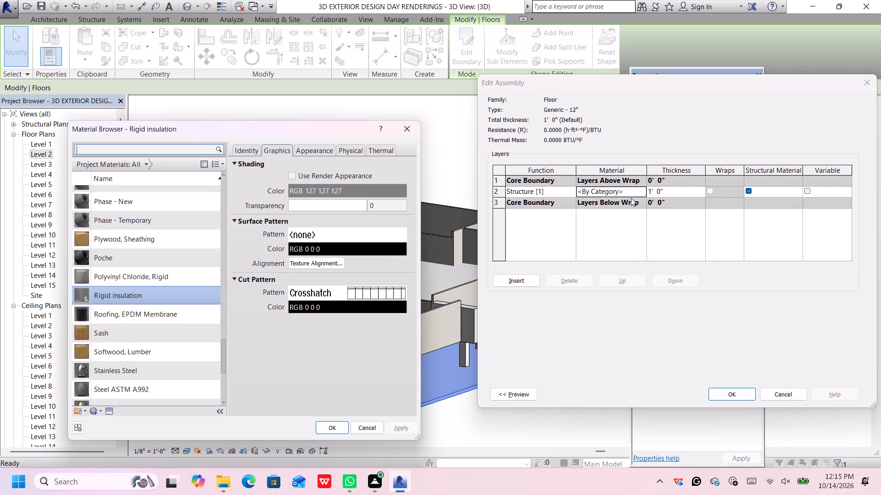
Browse the project materials by class, checking System, Plastic and Concrete for a suitable ground floor material.
left_click(147, 164)
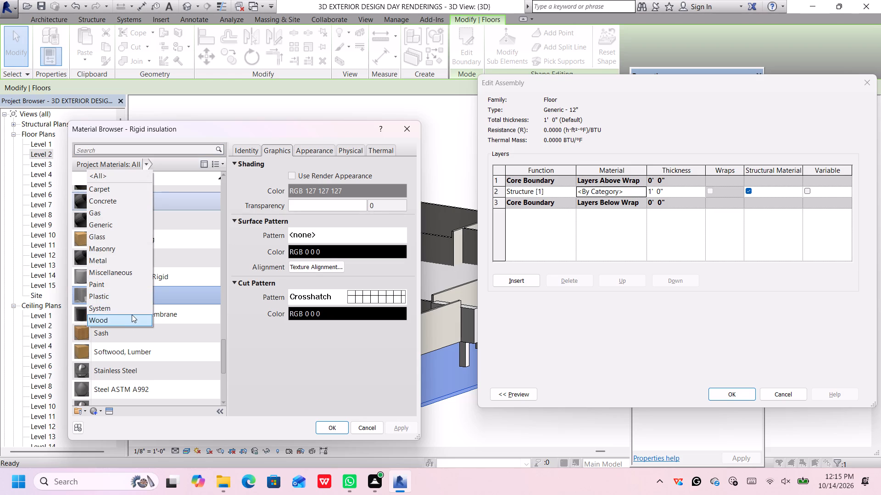
left_click(133, 305)
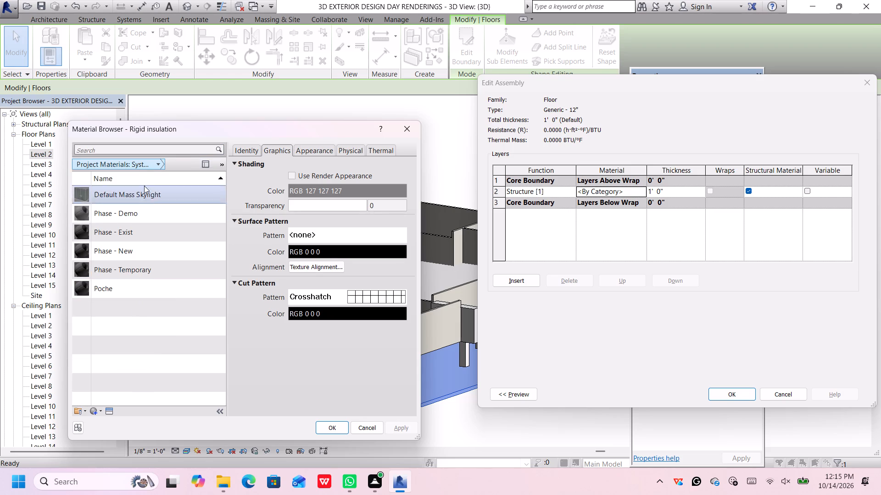
left_click(158, 162)
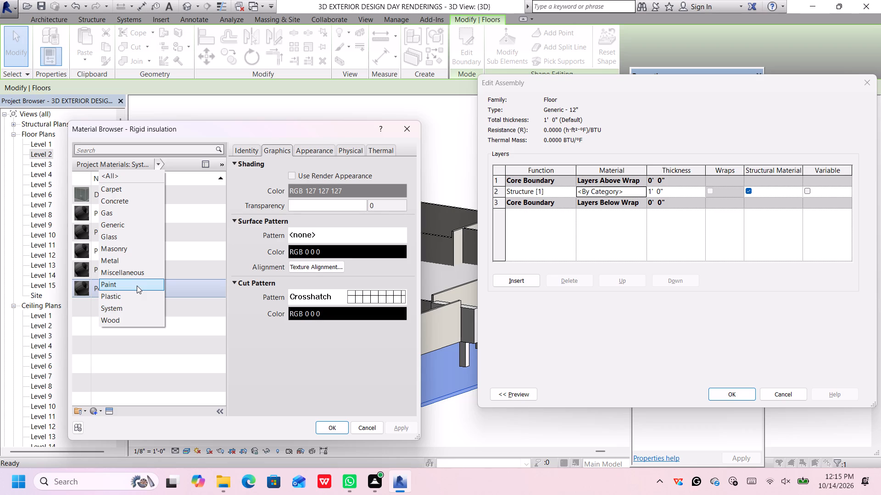
left_click(133, 292)
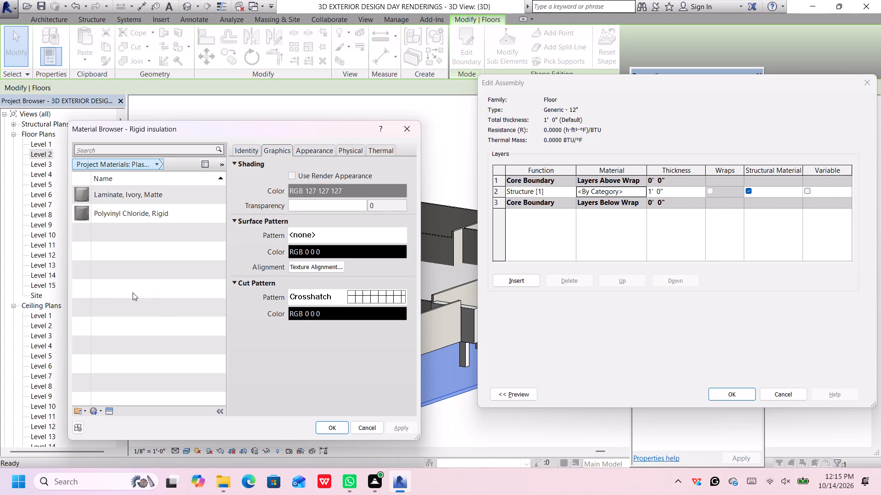
left_click(161, 165)
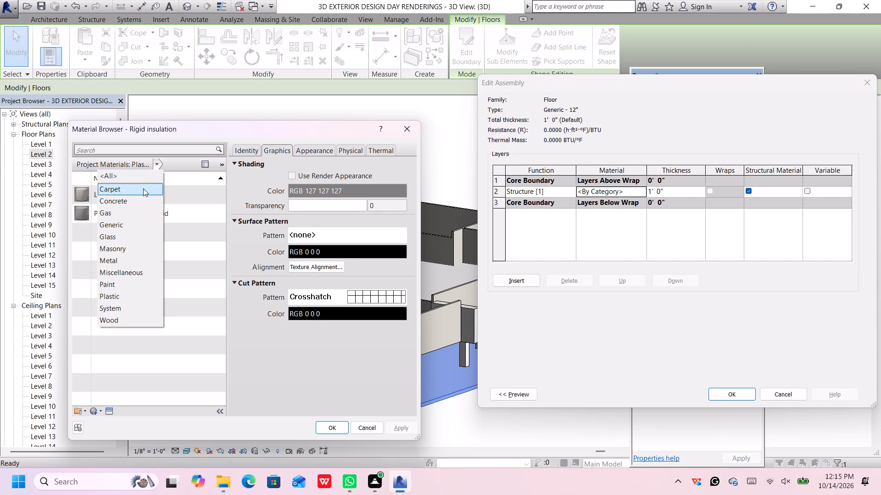
left_click(134, 202)
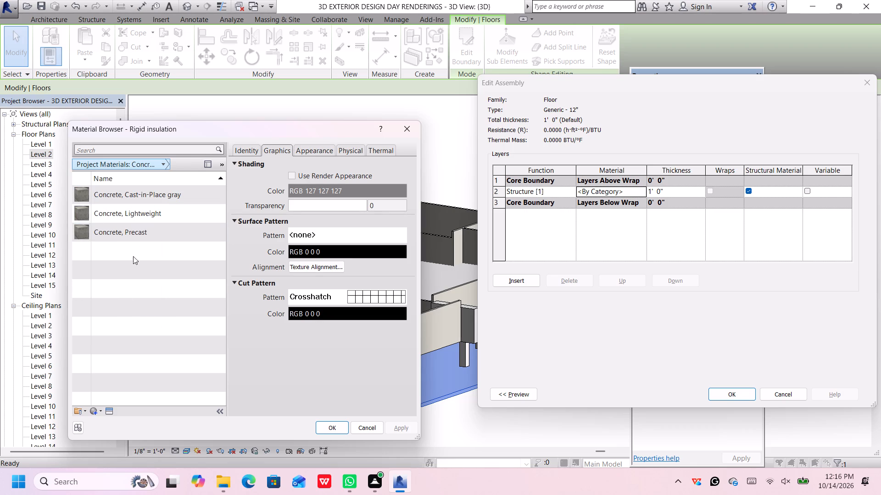
Open the asset library and search it for floor tiles.
left_click(111, 409)
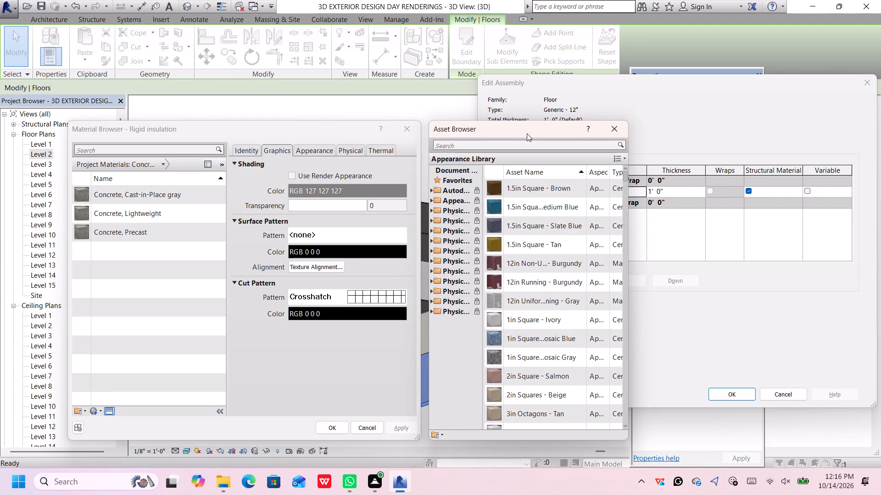
left_click(528, 143)
type("fl")
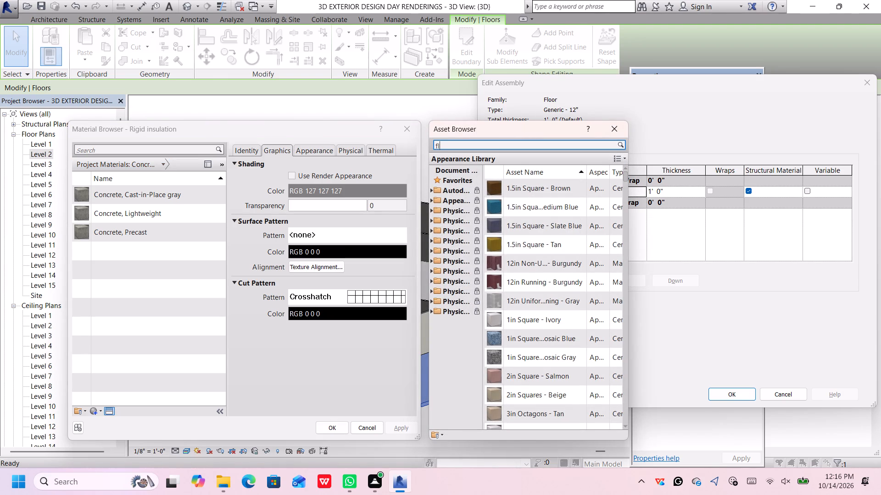
key("o")
key("o")
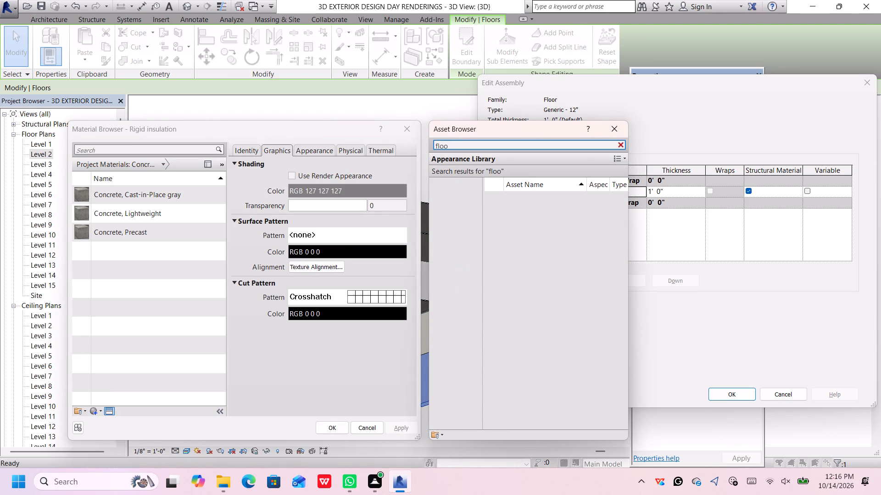
type("r ti")
key("l")
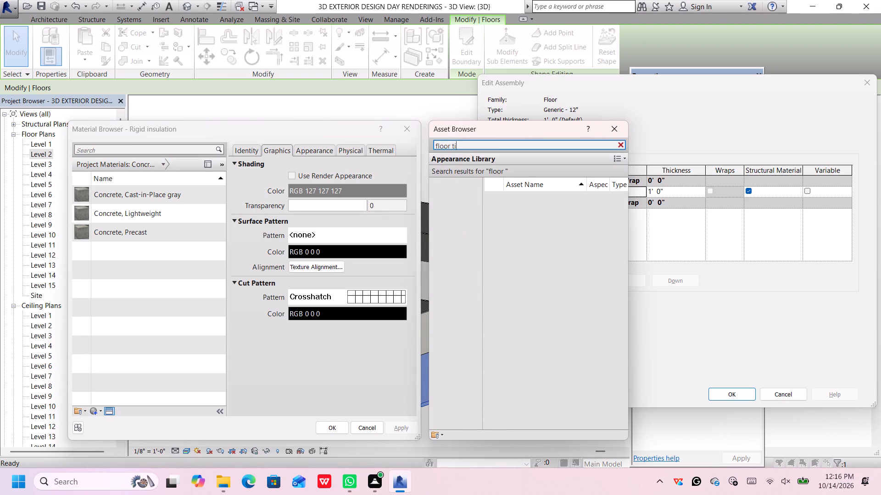
type("es")
key("Return")
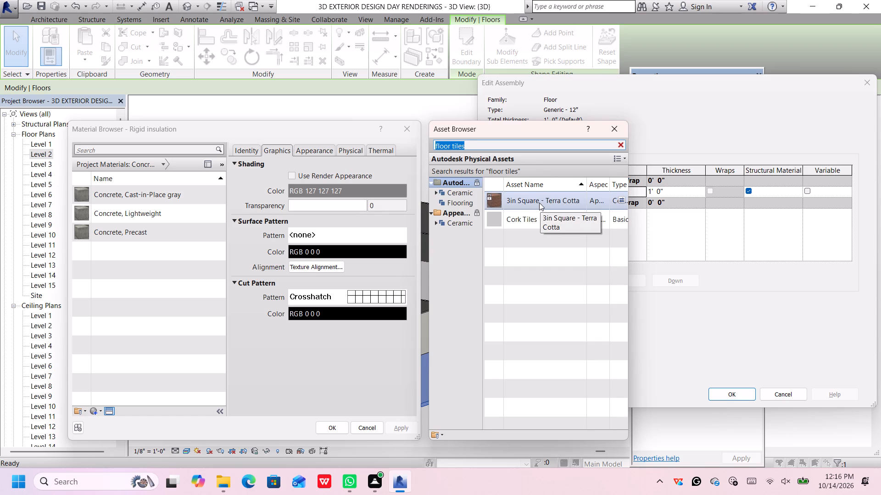
Broaden the asset search to tiles and examine the 3in Square - Terra Cotta asset and the Flooring category's Cork Tiles.
left_click(452, 144)
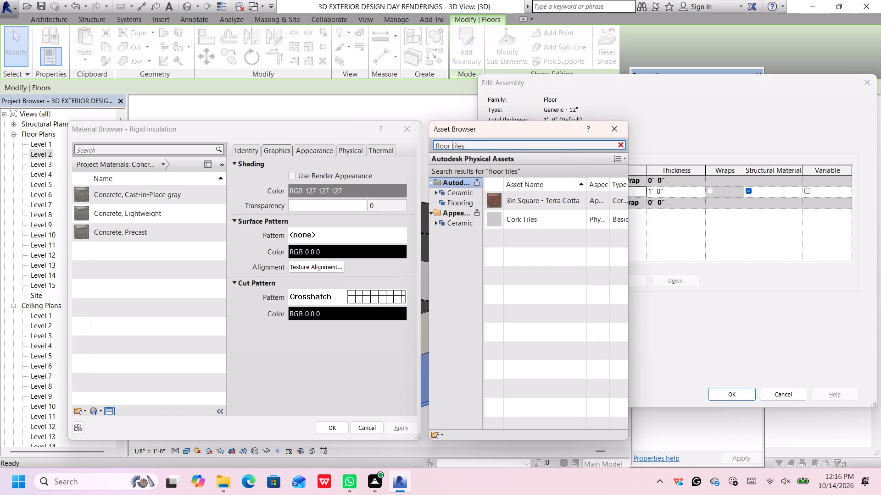
key("BackSpace")
key("BackSpace")
key("BackSpace")
key("BackSpace")
key("BackSpace")
key("BackSpace")
key("BackSpace")
key("BackSpace")
key("BackSpace")
key("BackSpace")
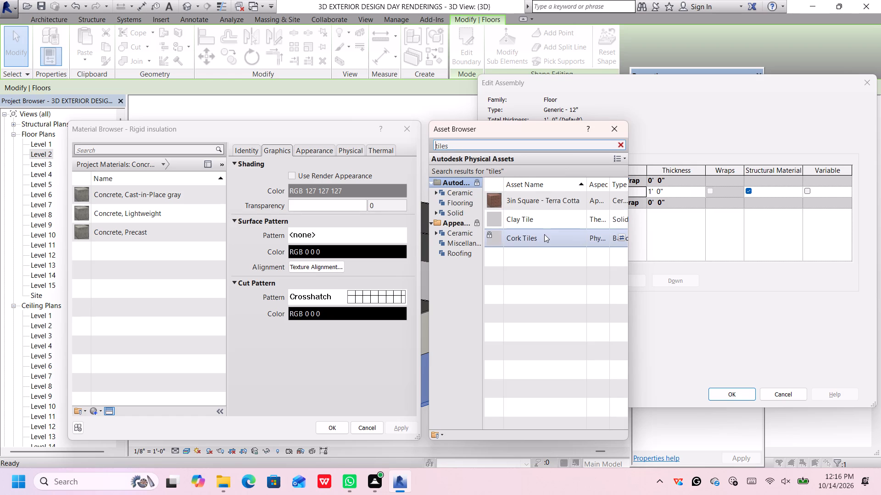
left_click(550, 197)
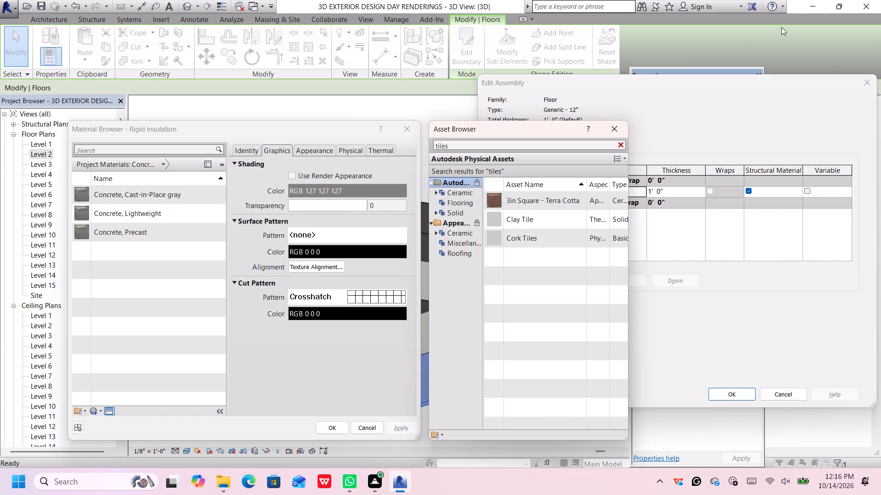
double_click(470, 203)
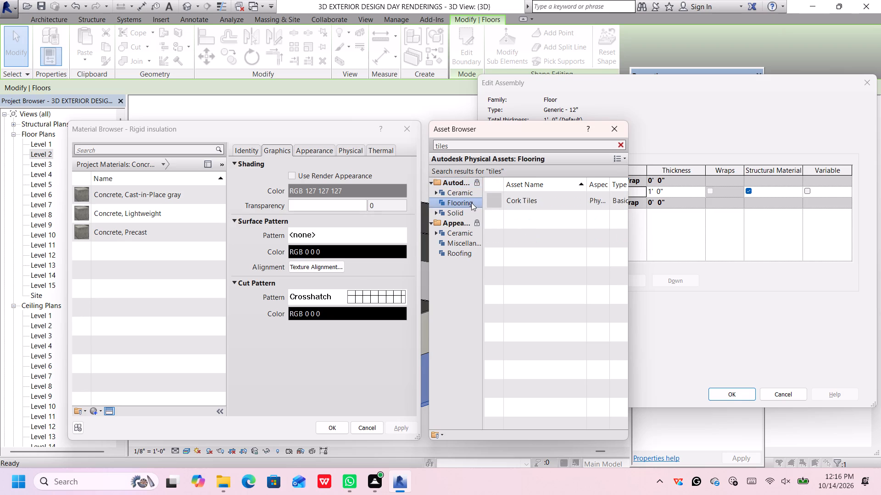
left_click(518, 201)
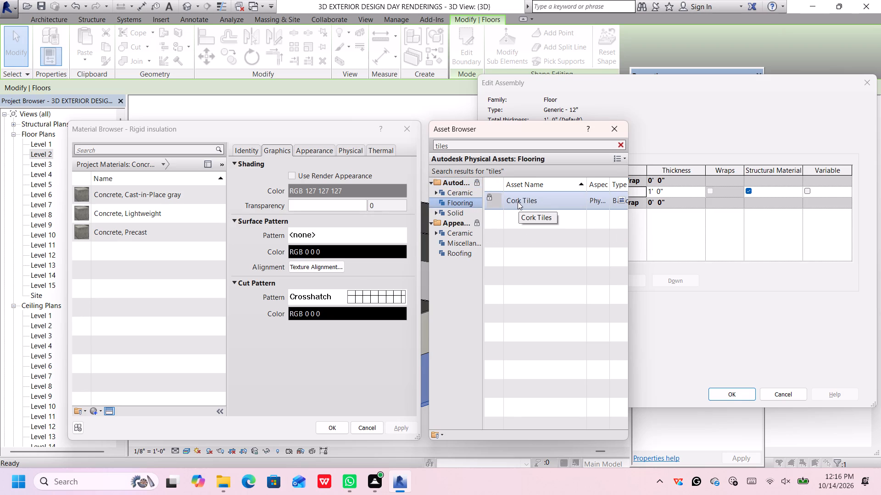
Filter the project materials to the Masonry class, compare its entries and select Brick, Common.
left_click(161, 165)
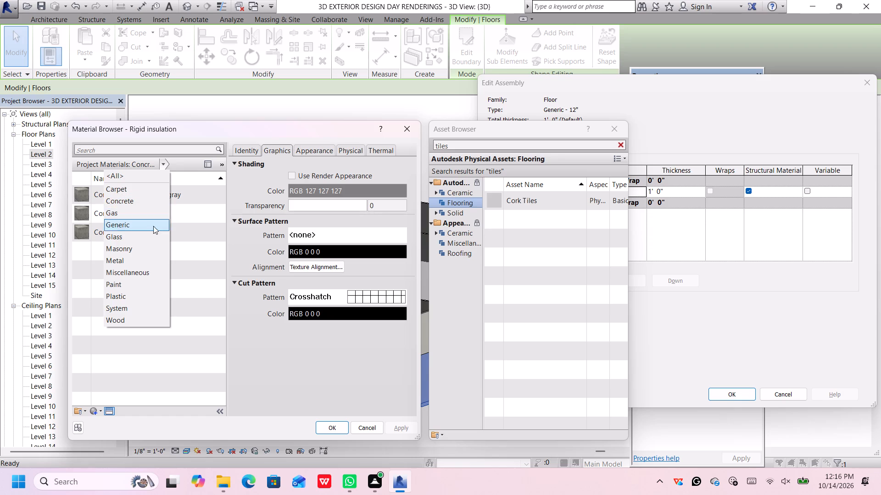
left_click(150, 252)
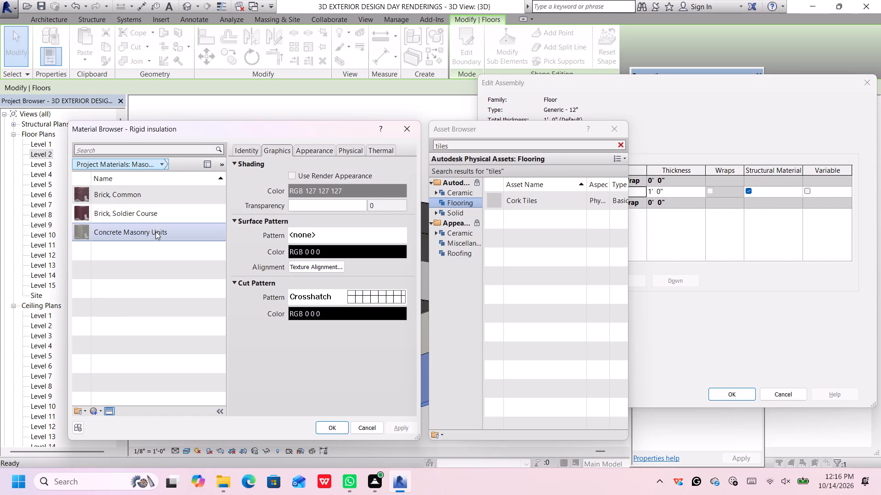
left_click(156, 233)
left_click(181, 213)
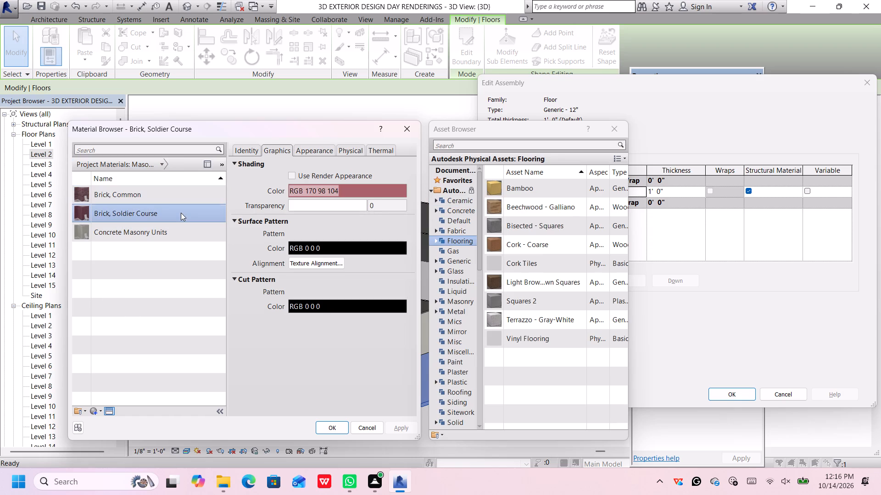
left_click(183, 199)
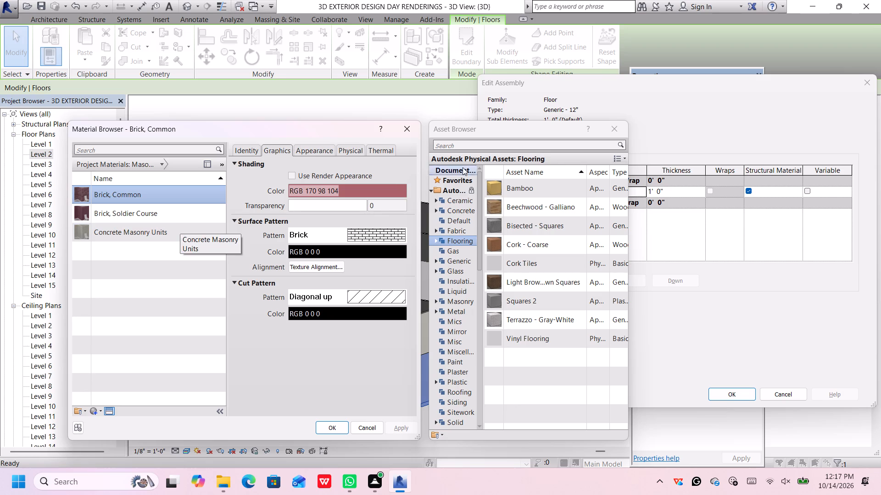
Search the asset library for masonry.
left_click(557, 147)
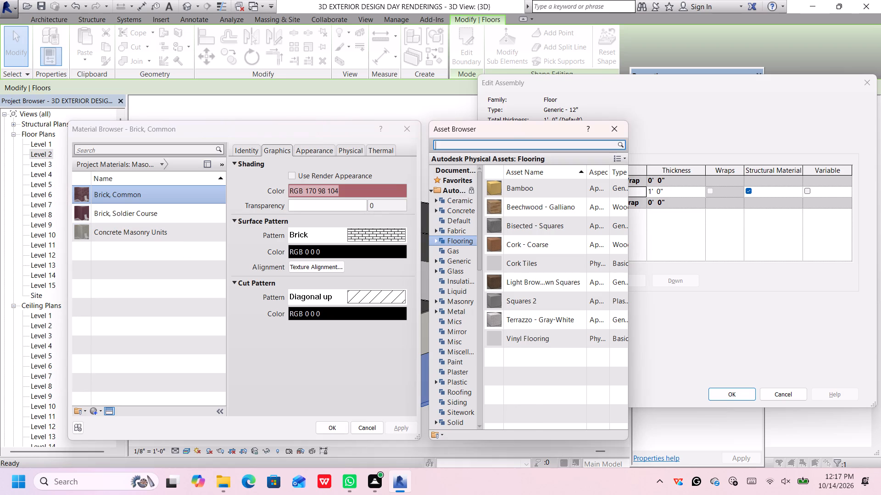
type("mas")
type("anry")
key("Return")
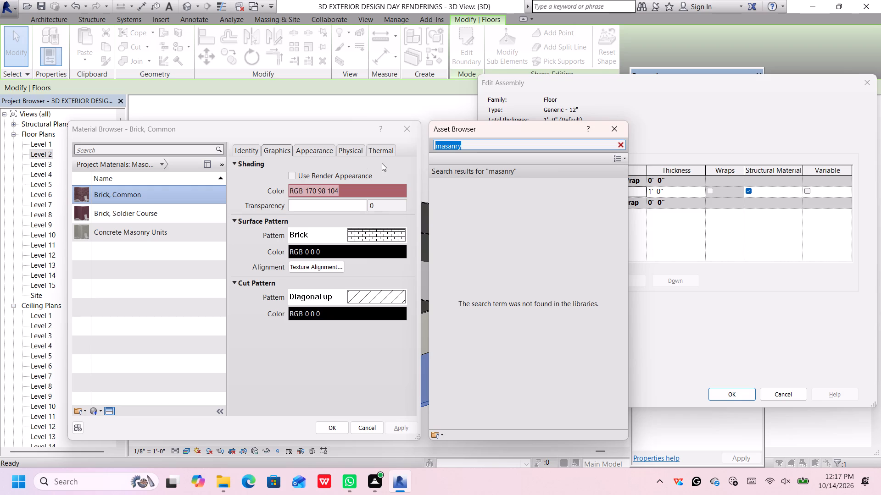
left_click(160, 164)
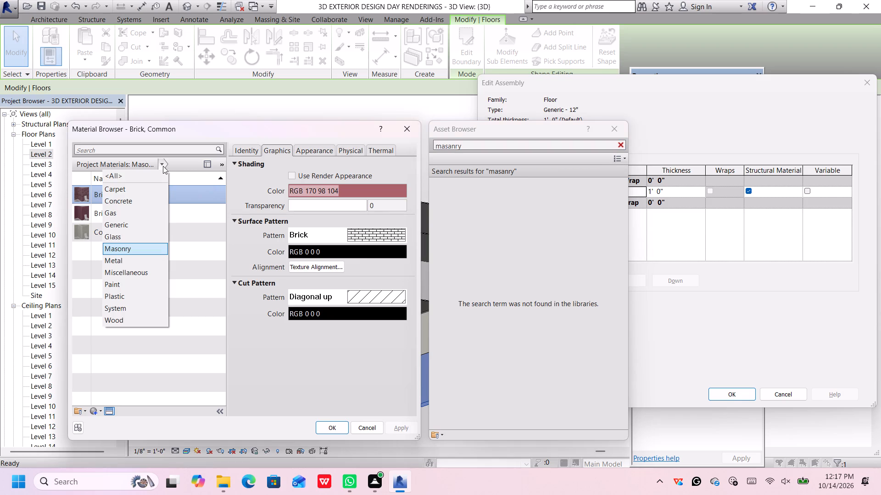
left_click(452, 148)
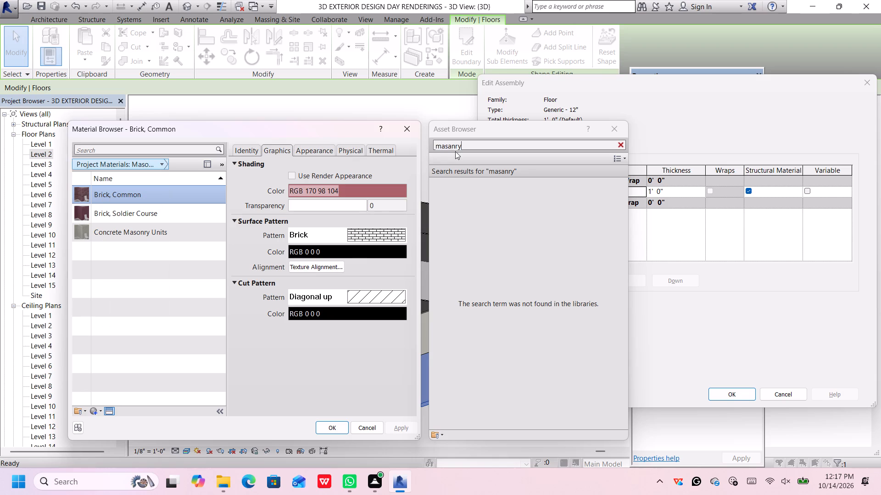
left_click(450, 146)
key("BackSpace")
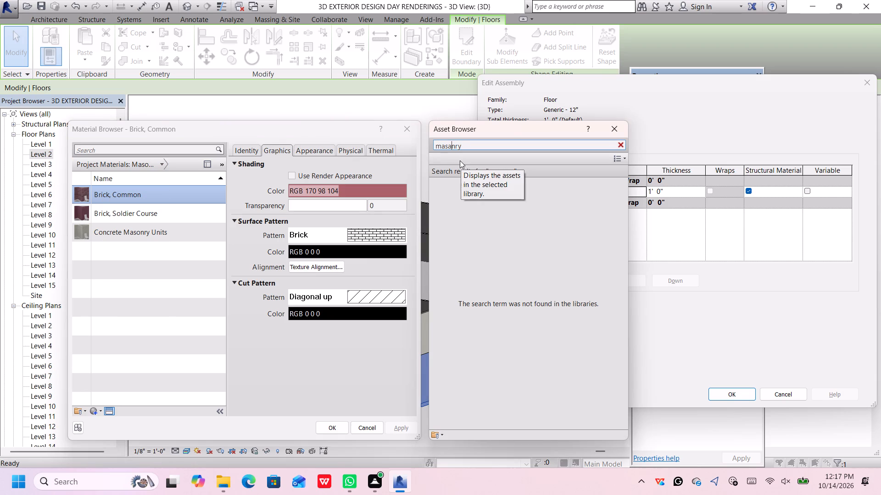
key("o")
key("Return")
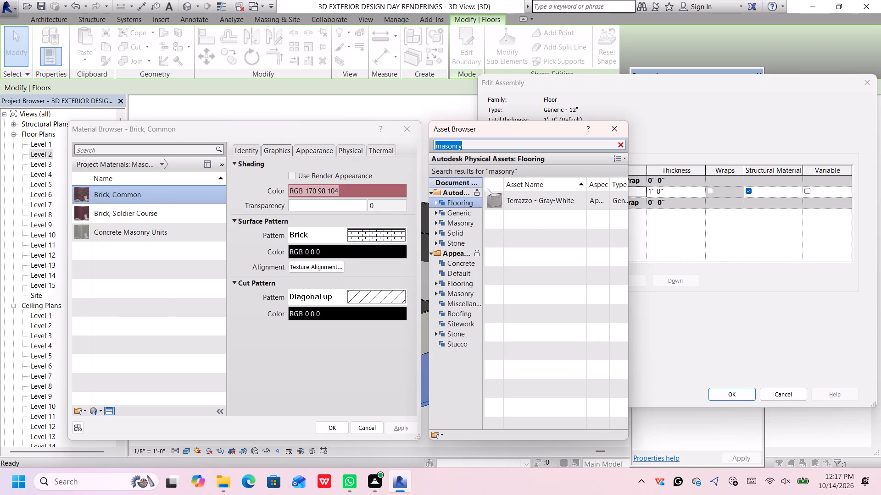
Apply the Terrazzo - Gray-White appearance to Brick, Common and compare the material with Concrete Masonry Units.
left_click(534, 201)
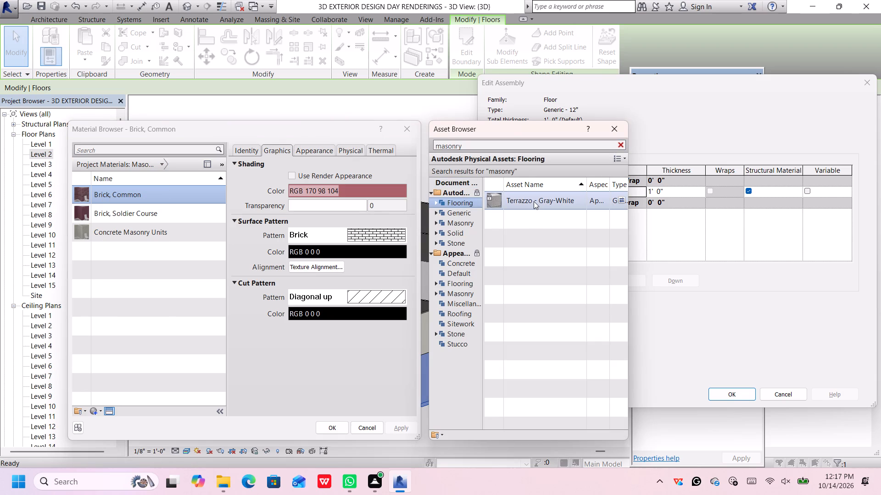
double_click(534, 201)
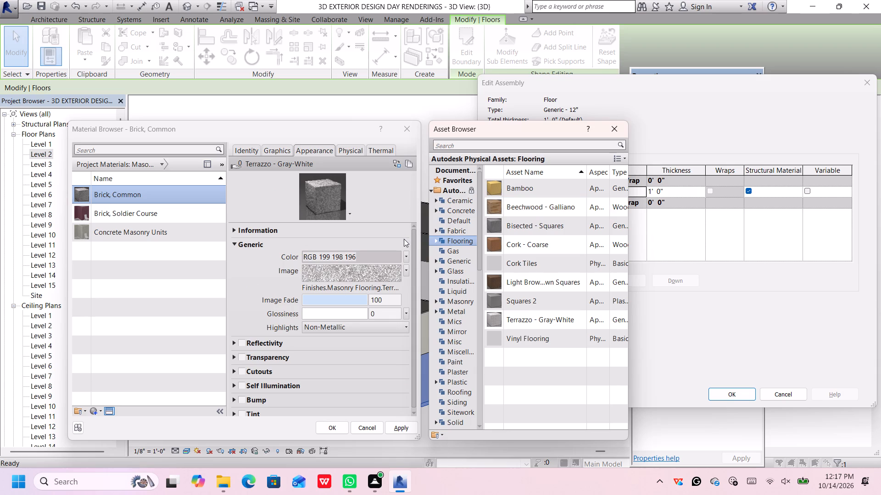
scroll(335, 282, "down", 1)
scroll(323, 224, "up", 2)
left_click(281, 151)
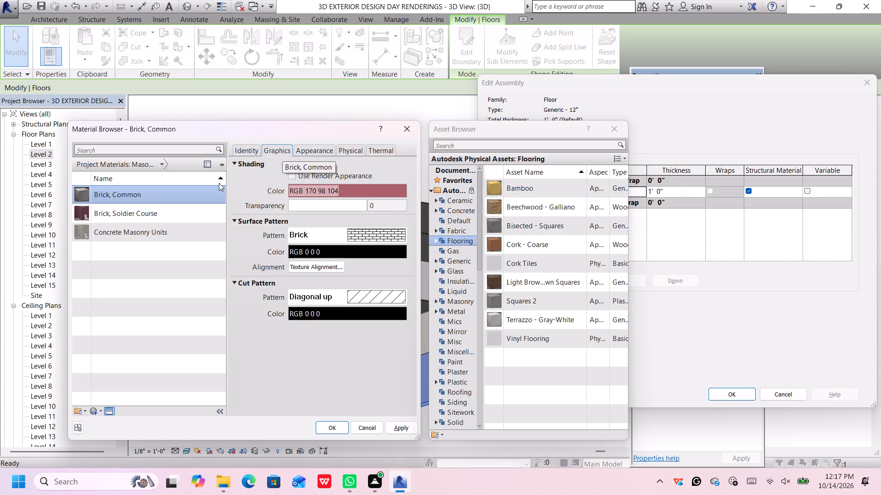
left_click(124, 234)
left_click(301, 154)
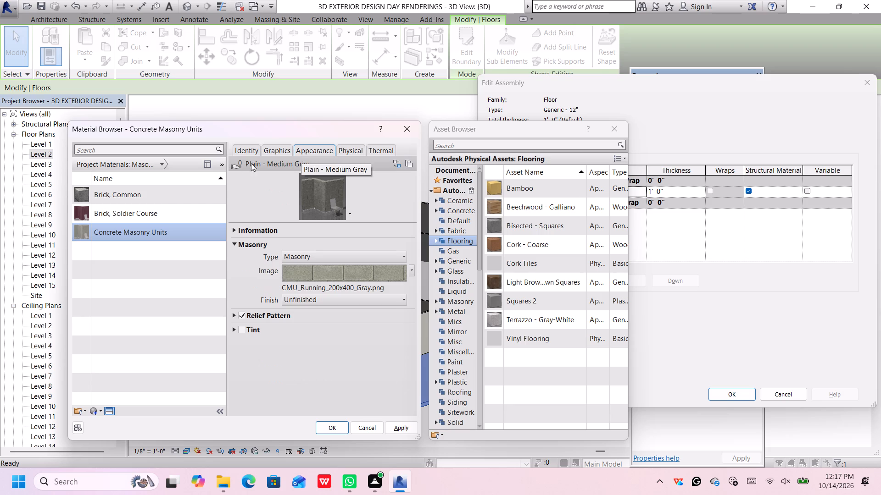
left_click(180, 198)
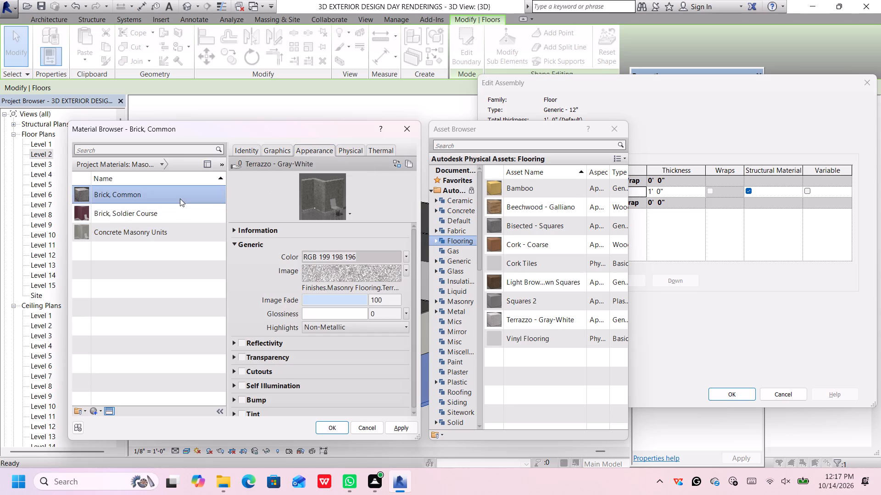
left_click(315, 149)
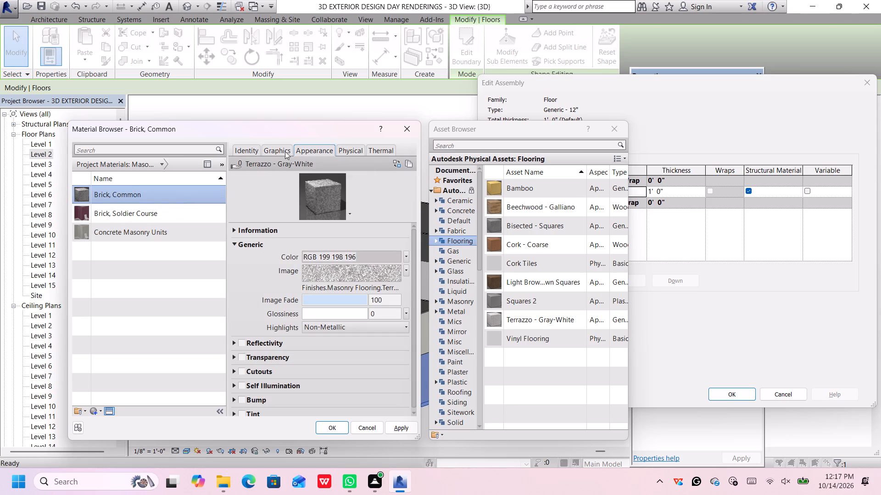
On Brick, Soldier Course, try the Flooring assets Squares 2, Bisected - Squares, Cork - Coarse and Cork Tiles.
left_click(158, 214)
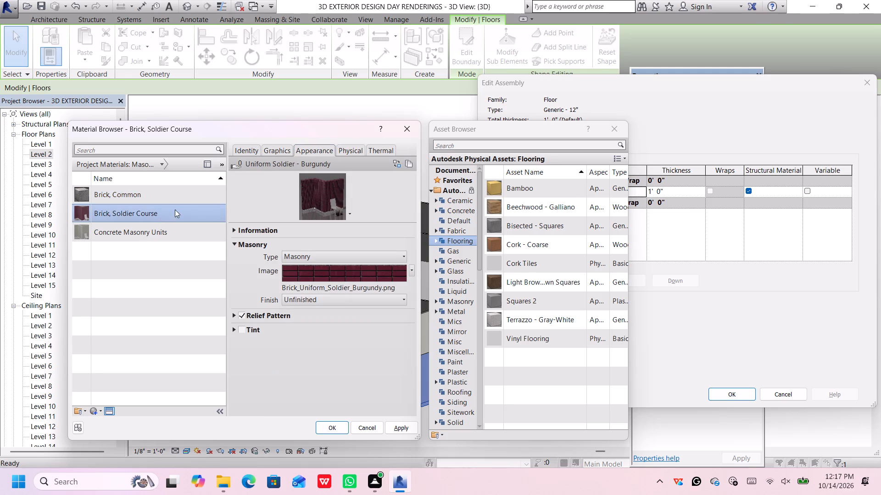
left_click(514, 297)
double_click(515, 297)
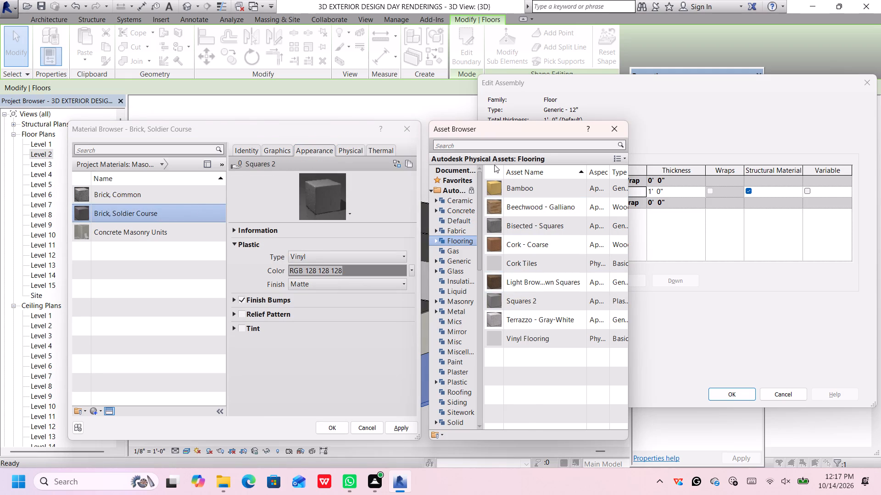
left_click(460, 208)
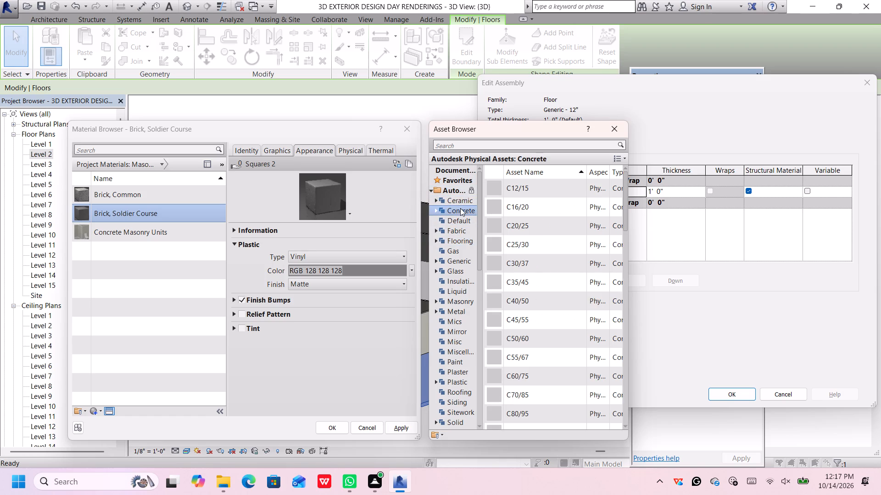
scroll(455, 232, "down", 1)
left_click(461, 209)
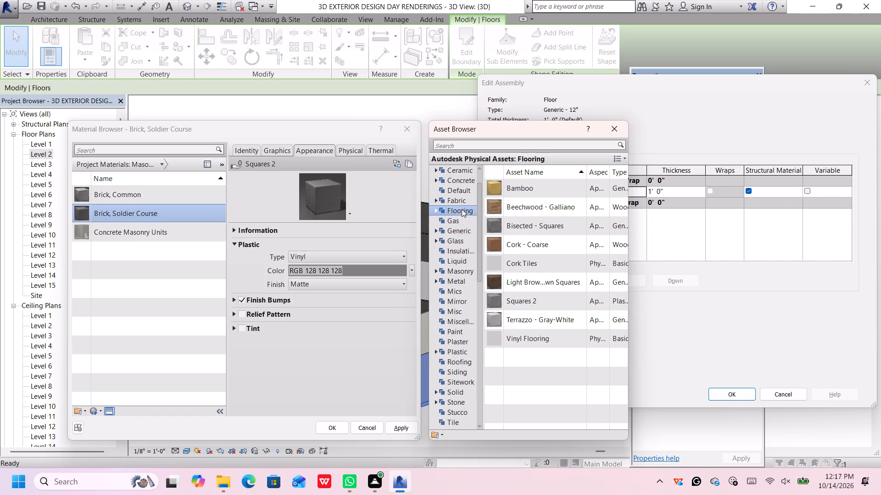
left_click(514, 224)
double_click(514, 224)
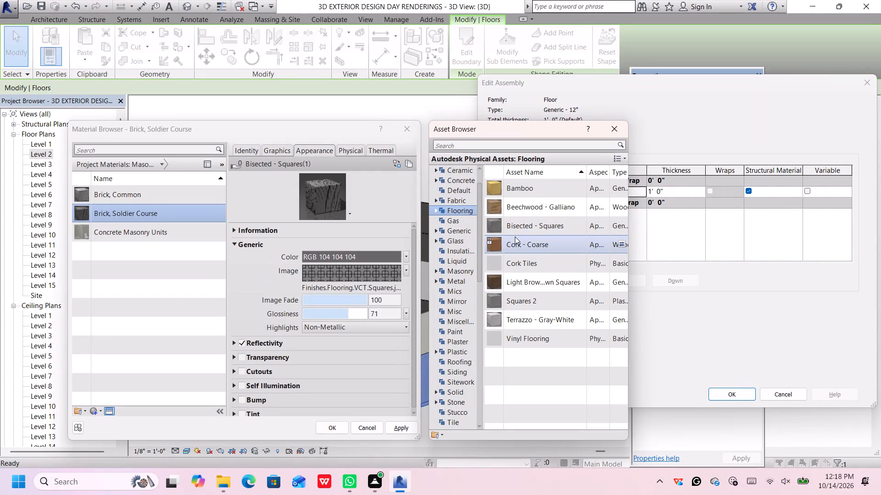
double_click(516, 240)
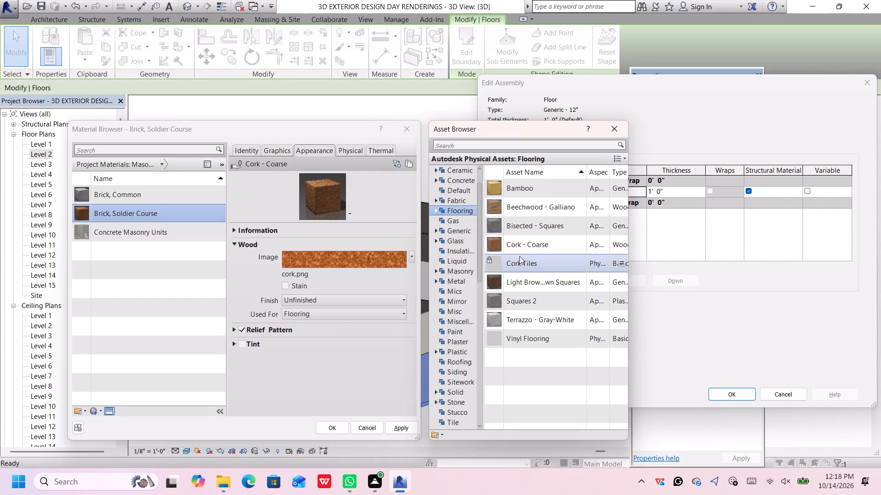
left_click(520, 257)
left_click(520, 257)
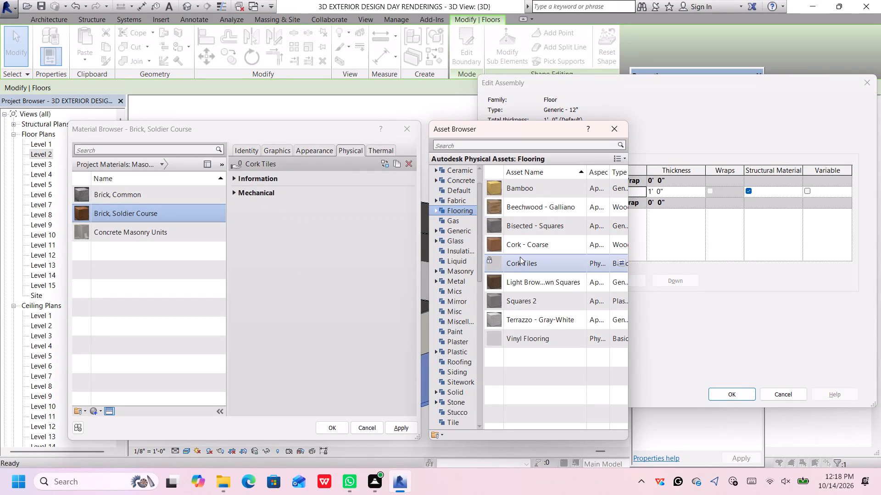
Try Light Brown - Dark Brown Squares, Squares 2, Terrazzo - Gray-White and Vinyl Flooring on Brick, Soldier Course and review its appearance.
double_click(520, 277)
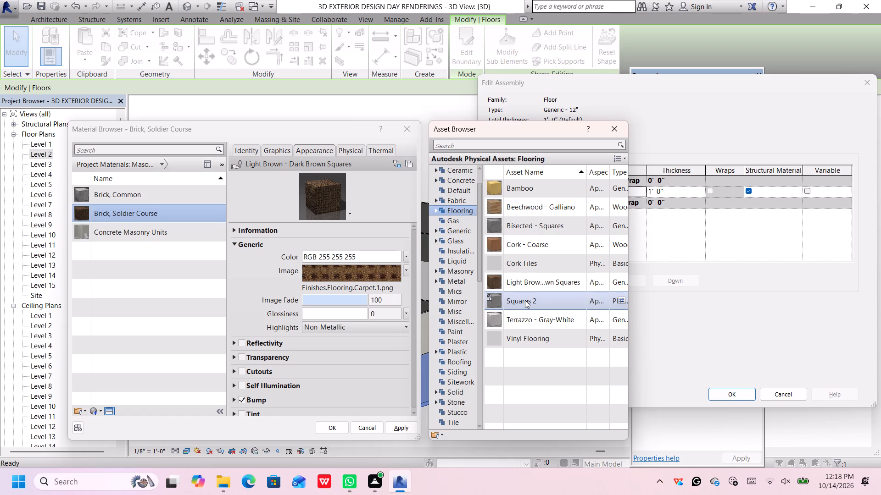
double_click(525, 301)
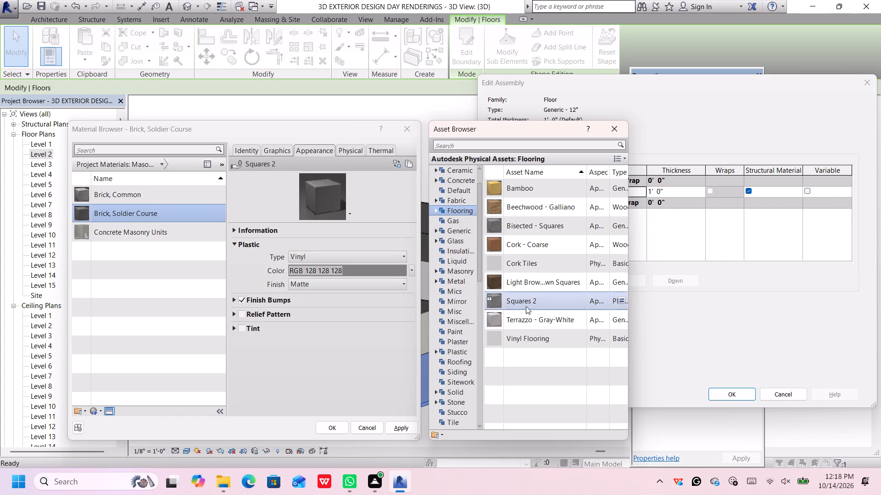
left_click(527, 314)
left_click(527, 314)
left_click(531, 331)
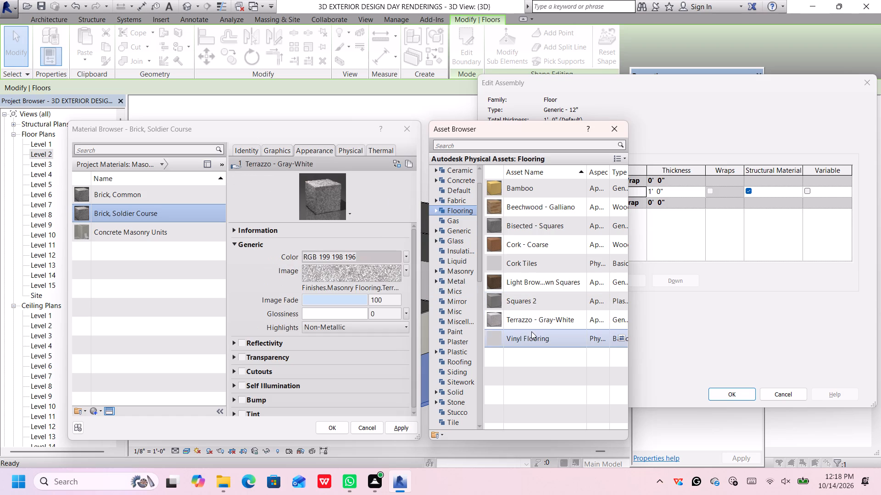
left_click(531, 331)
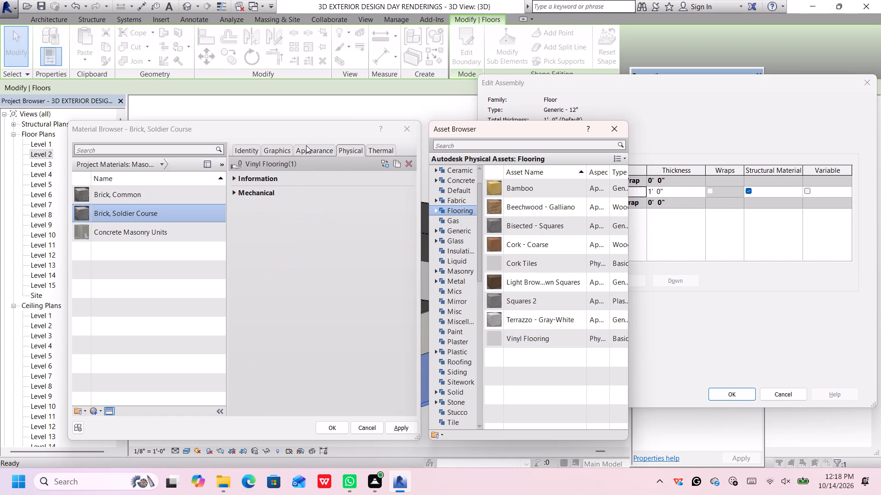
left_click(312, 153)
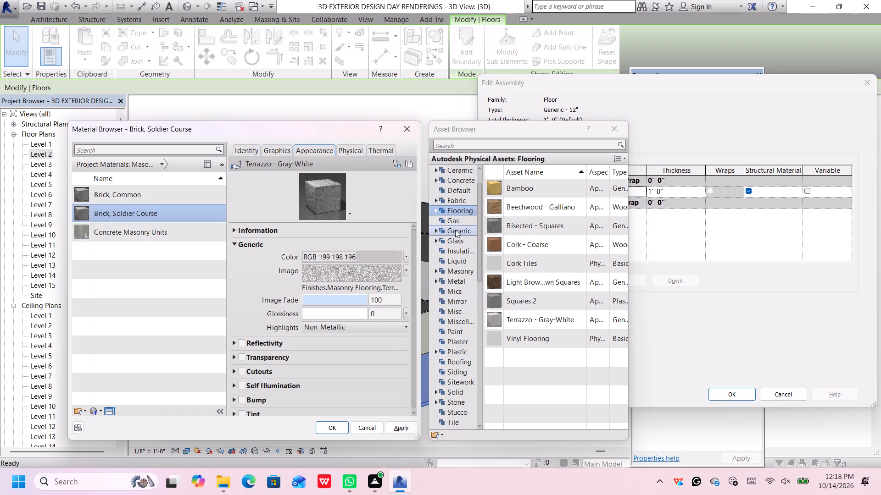
From the Masonry asset category, give Brick, Soldier Course the Adobe - Beige appearance and the Brick - Adobe physical asset.
left_click(460, 220)
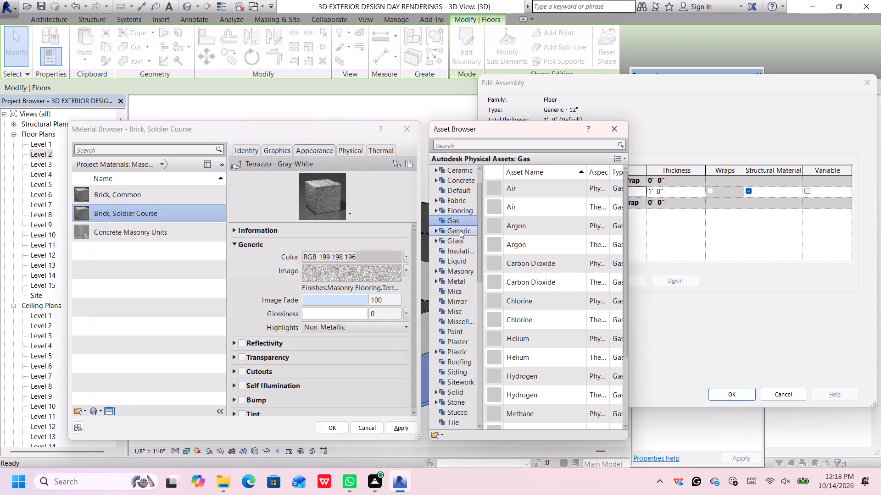
left_click(460, 230)
left_click(460, 240)
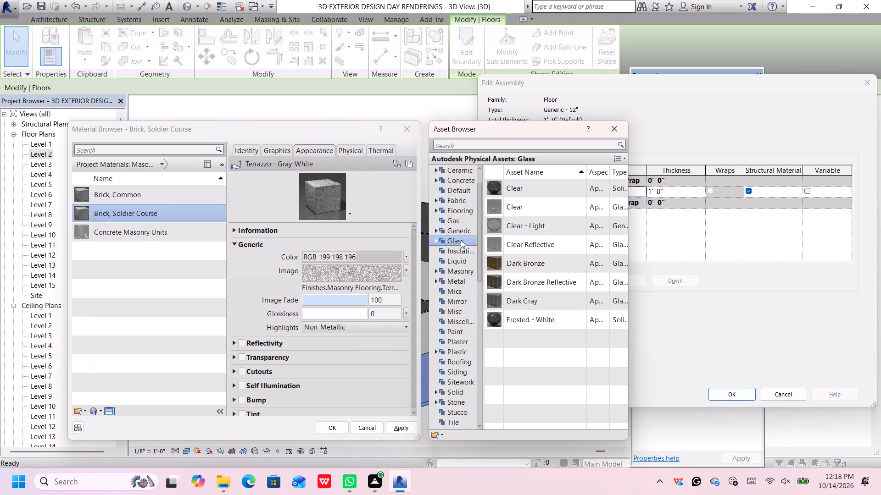
left_click(457, 251)
left_click(457, 260)
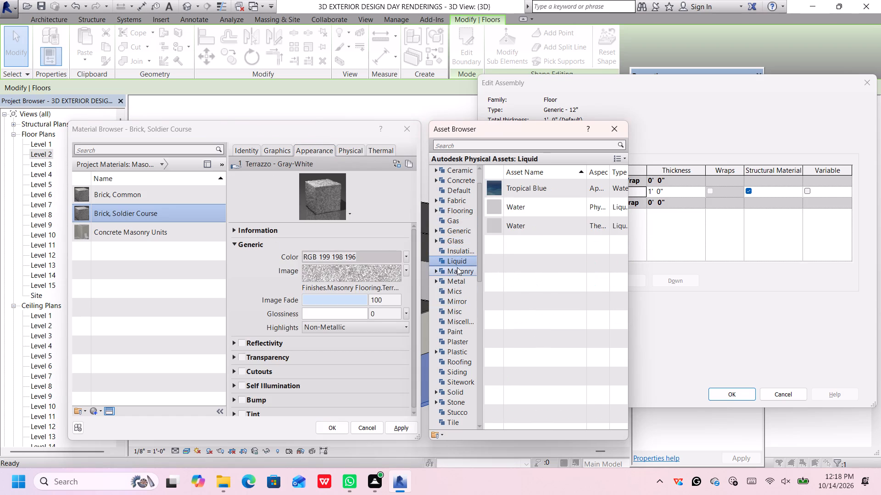
left_click(457, 268)
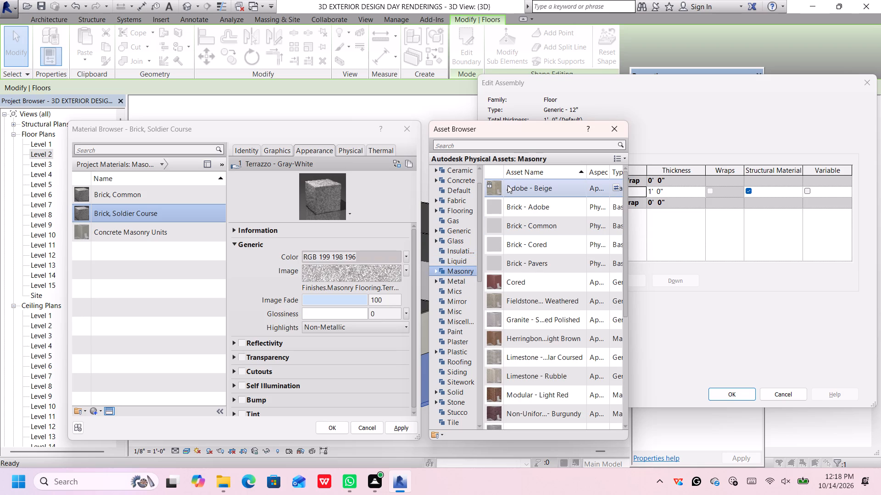
left_click(507, 185)
double_click(507, 183)
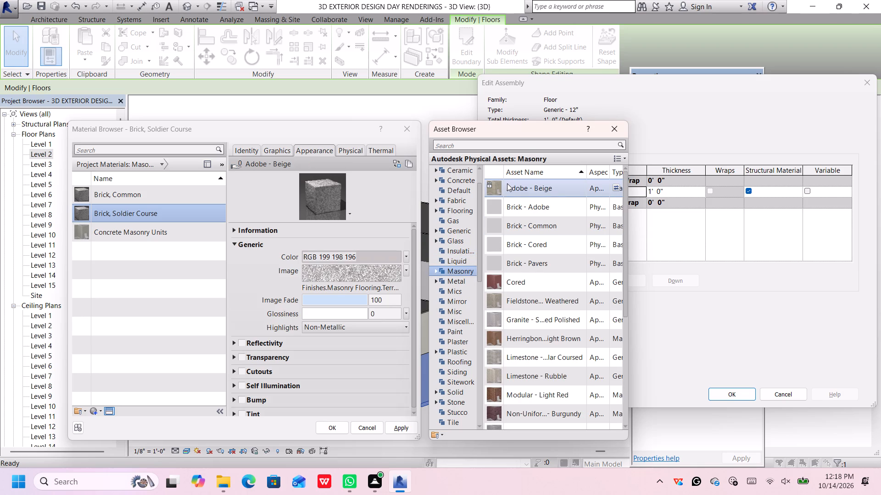
double_click(524, 202)
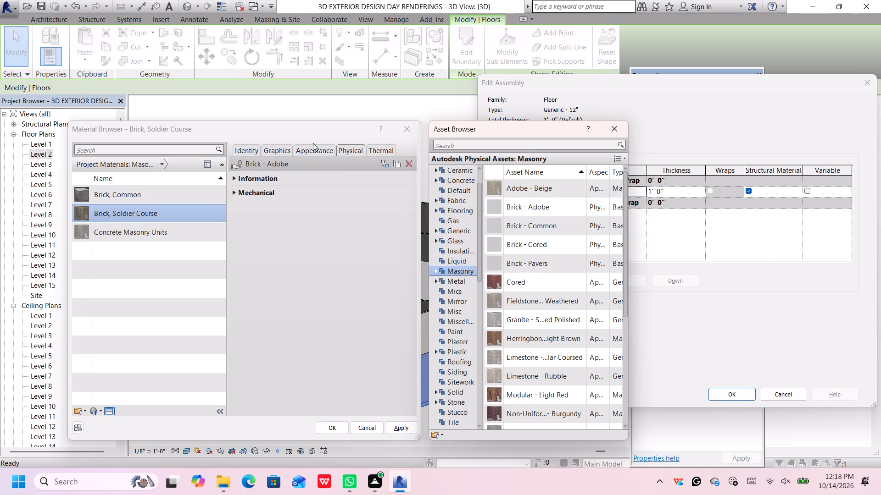
left_click(313, 145)
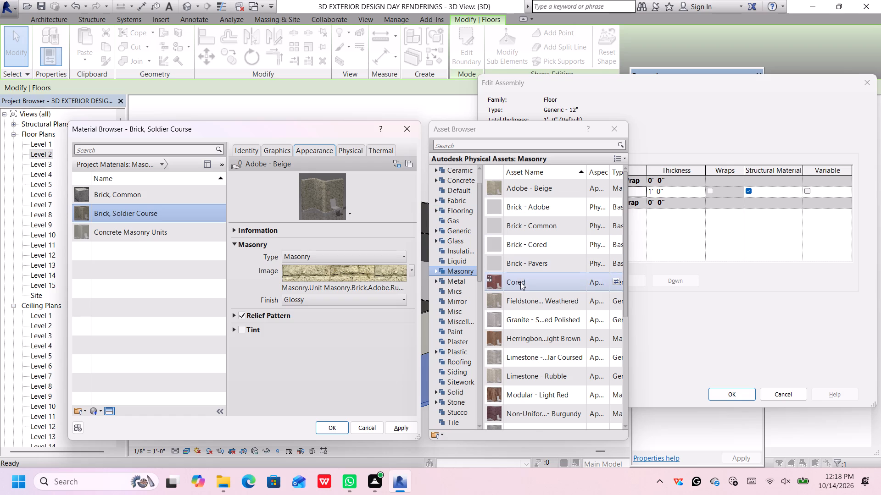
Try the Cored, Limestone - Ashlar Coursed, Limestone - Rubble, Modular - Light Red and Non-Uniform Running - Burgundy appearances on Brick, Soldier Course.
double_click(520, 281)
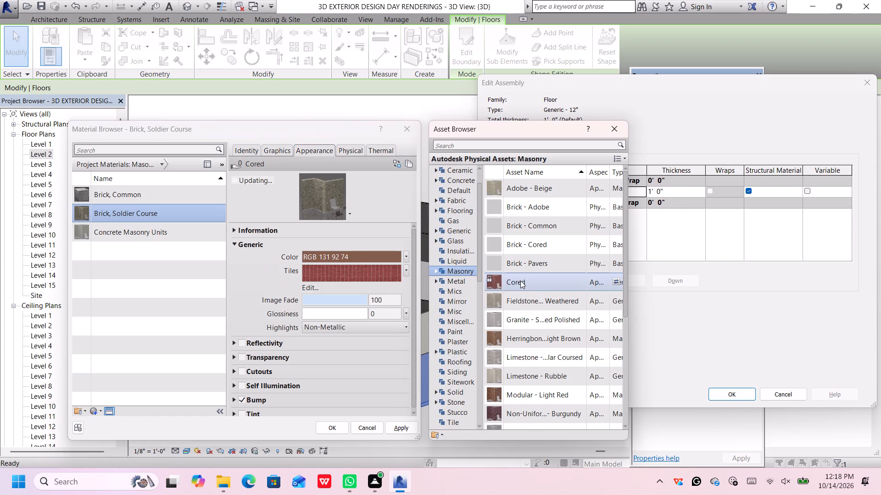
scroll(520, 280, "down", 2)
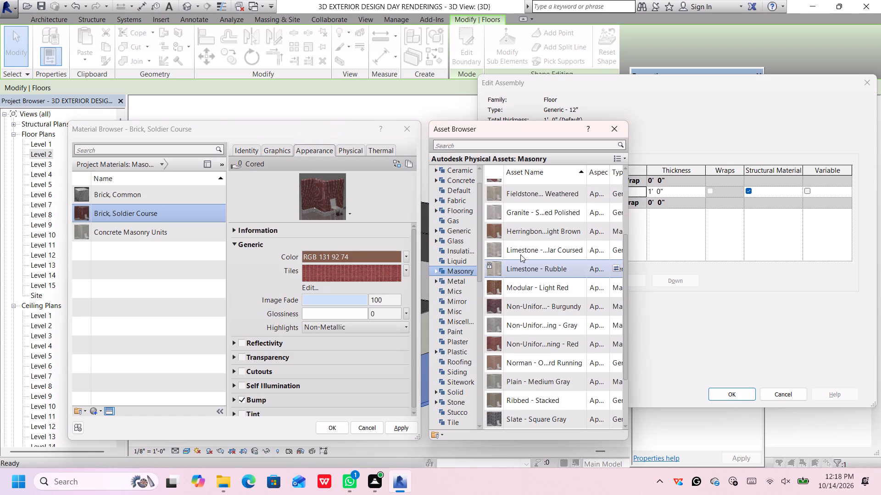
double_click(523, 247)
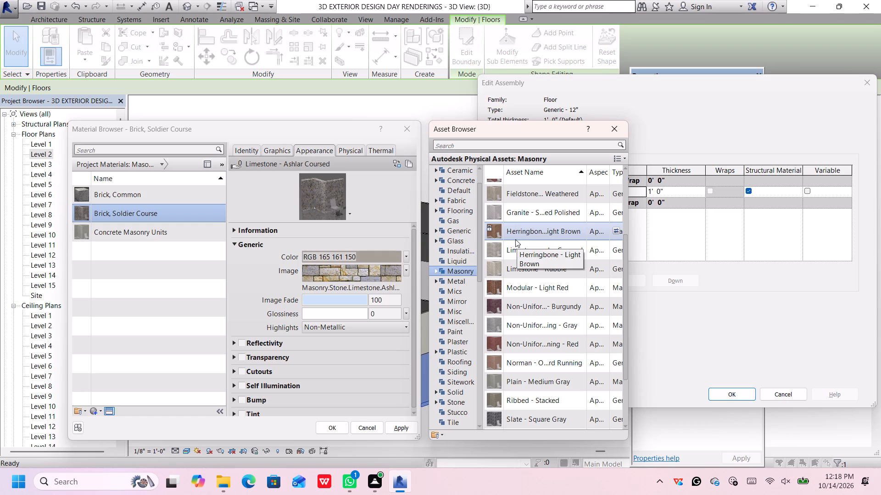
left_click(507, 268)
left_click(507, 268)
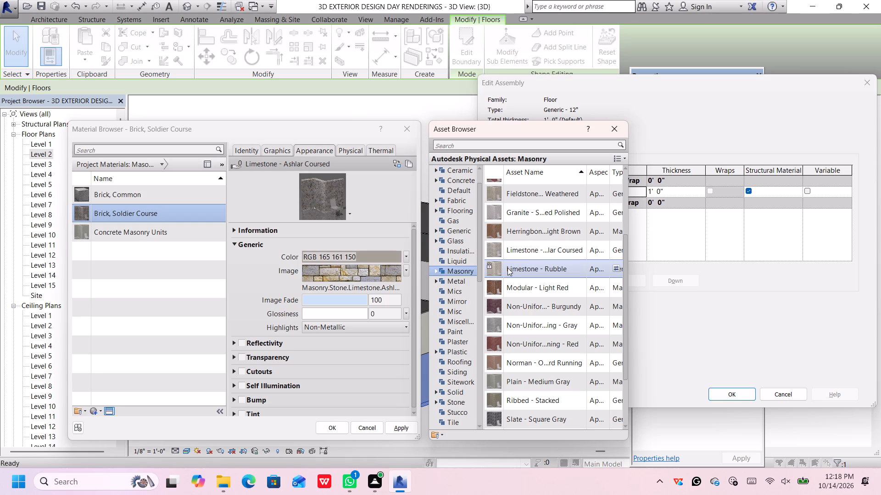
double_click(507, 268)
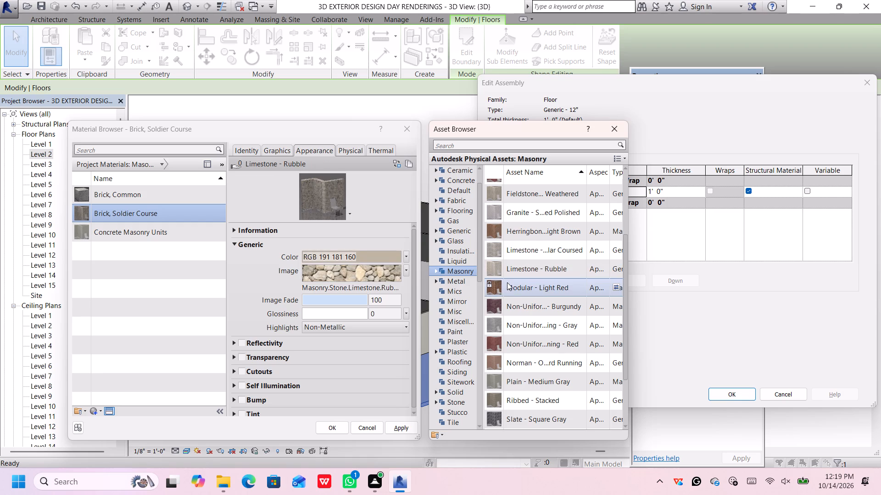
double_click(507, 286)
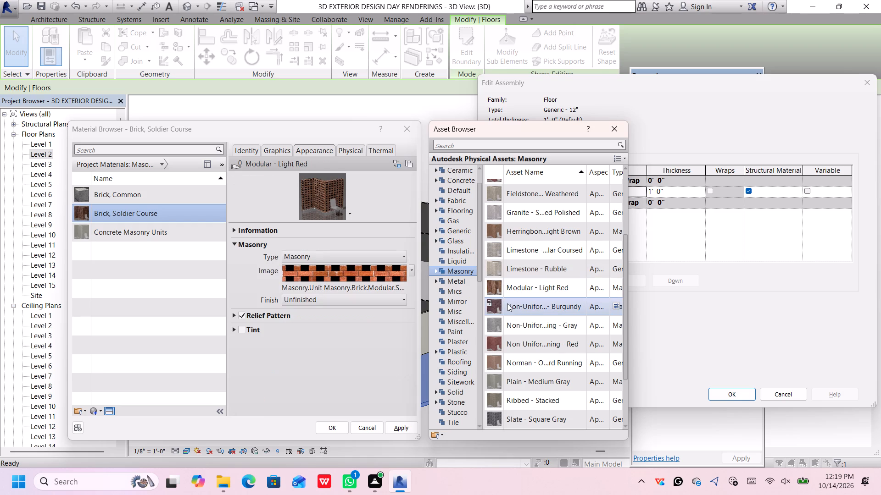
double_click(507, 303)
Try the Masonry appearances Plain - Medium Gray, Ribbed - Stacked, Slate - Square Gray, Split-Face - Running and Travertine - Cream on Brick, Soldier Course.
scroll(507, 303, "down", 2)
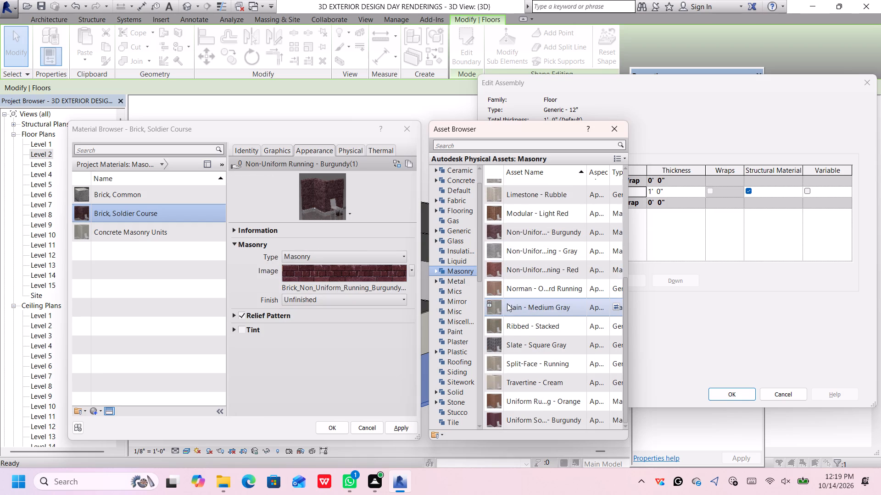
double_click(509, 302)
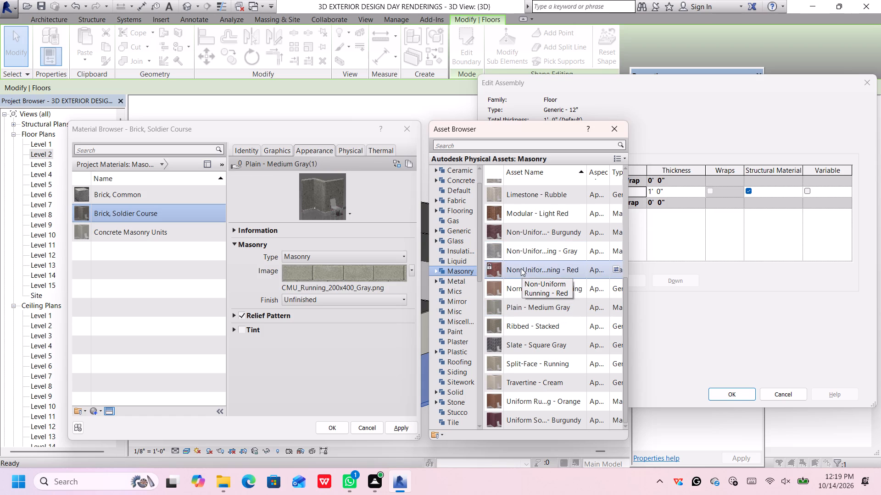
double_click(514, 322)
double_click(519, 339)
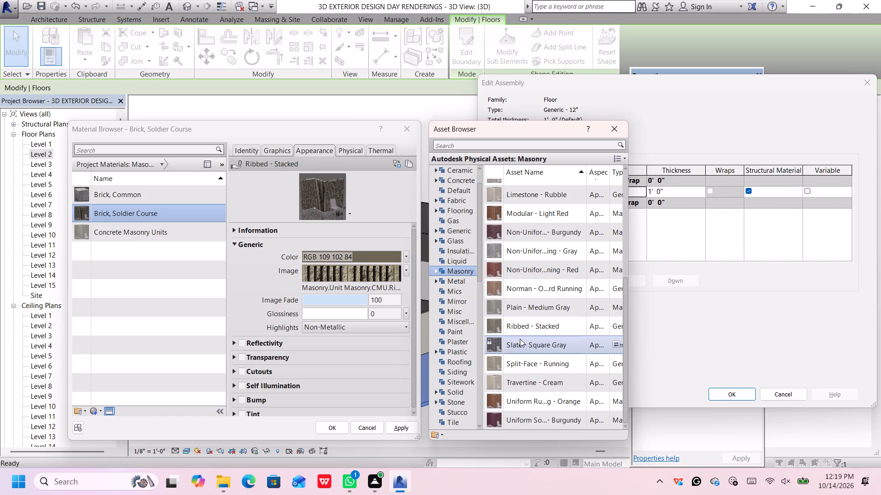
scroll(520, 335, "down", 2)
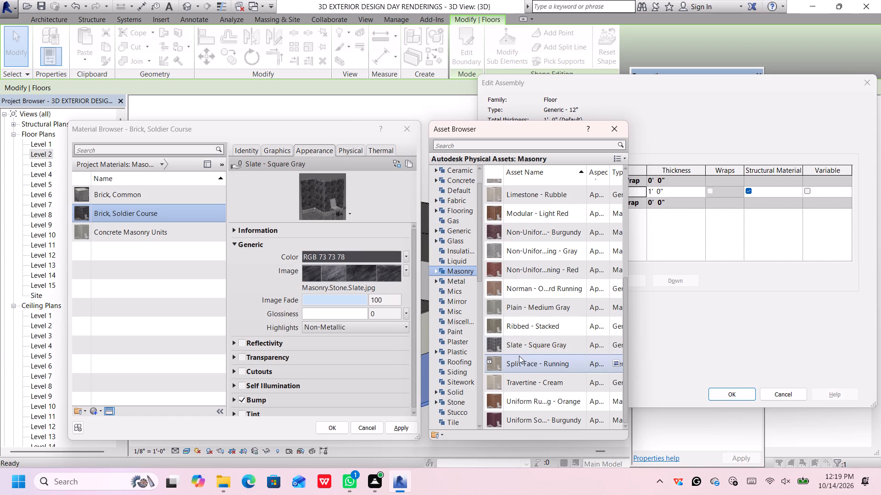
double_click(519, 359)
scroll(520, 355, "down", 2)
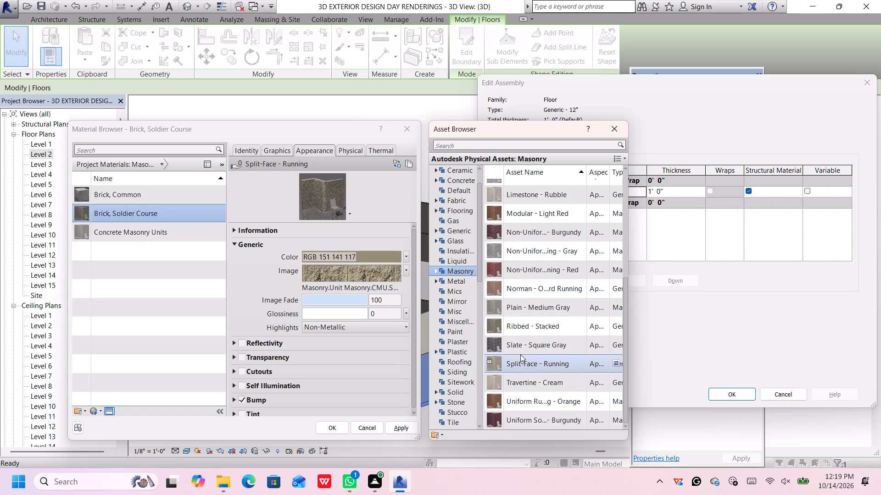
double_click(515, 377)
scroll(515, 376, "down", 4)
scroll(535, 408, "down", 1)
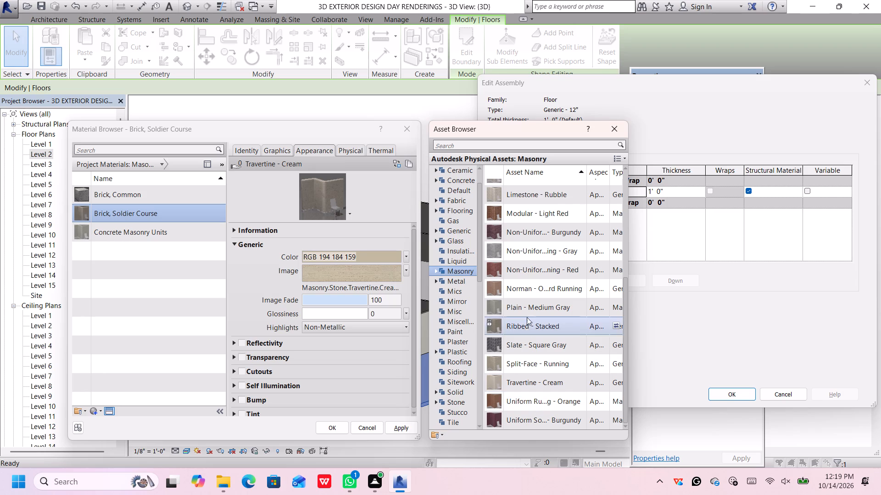
Give Brick, Soldier Course the Plain - Medium Gray appearance and apply it to the Generic - 12" ground floor type.
left_click(536, 310)
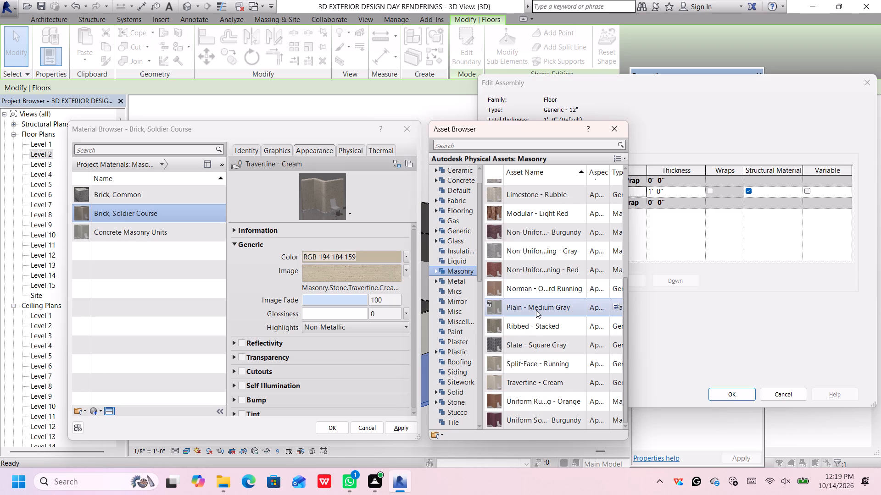
left_click(536, 310)
double_click(536, 310)
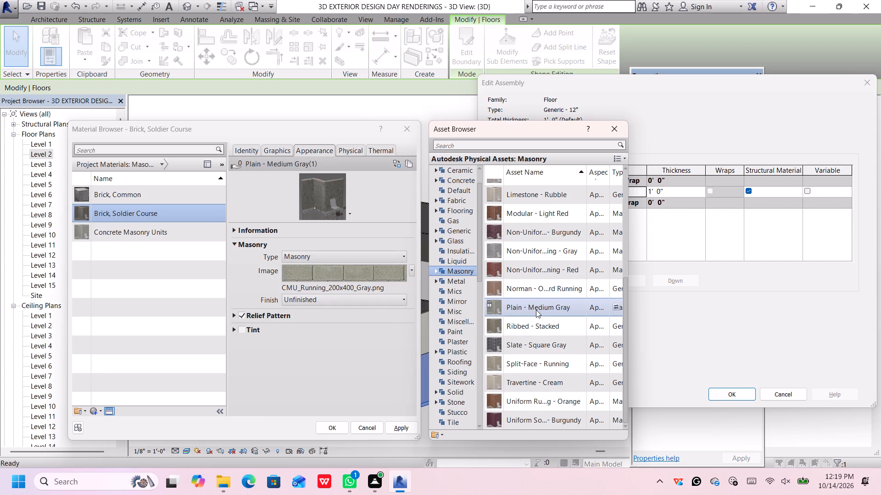
left_click(341, 428)
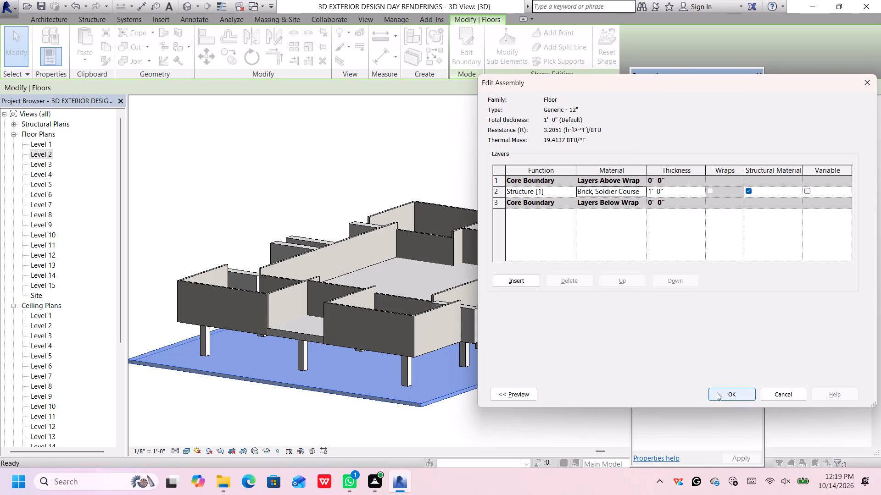
left_click(725, 390)
left_click(740, 393)
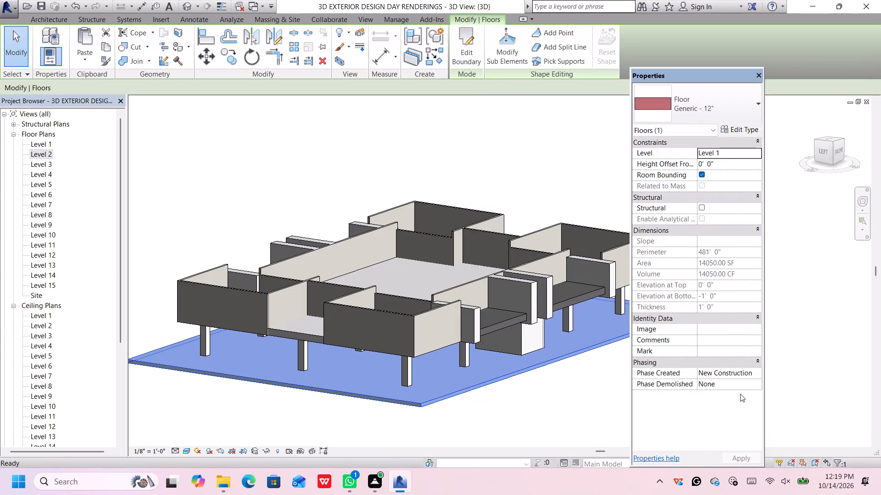
left_click(563, 419)
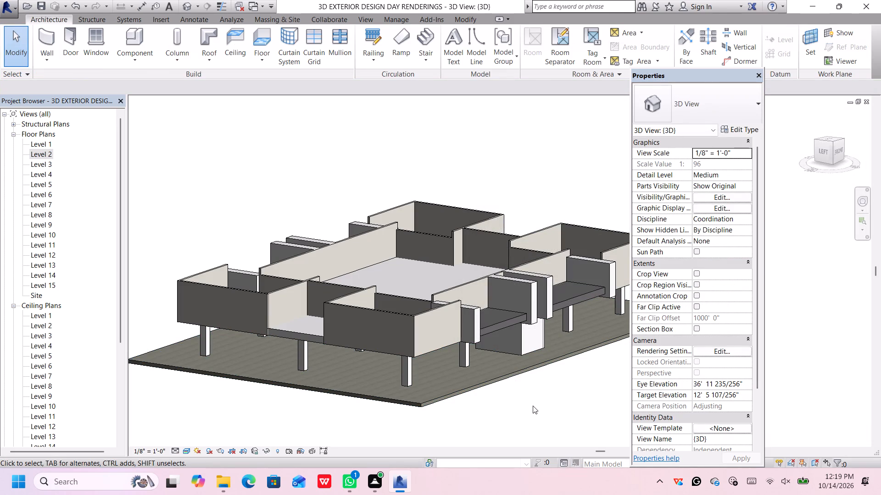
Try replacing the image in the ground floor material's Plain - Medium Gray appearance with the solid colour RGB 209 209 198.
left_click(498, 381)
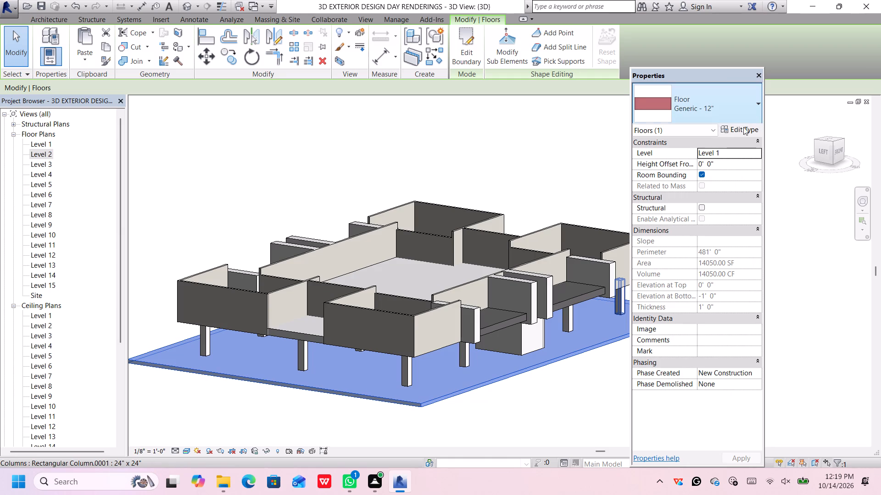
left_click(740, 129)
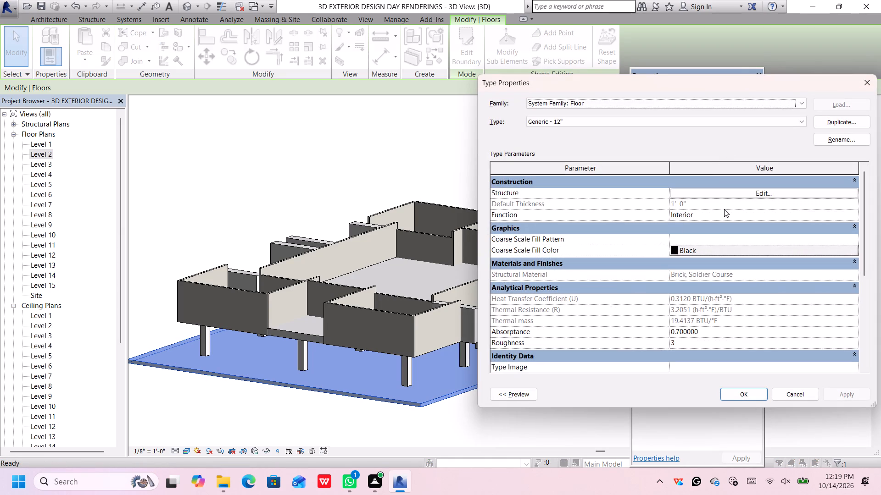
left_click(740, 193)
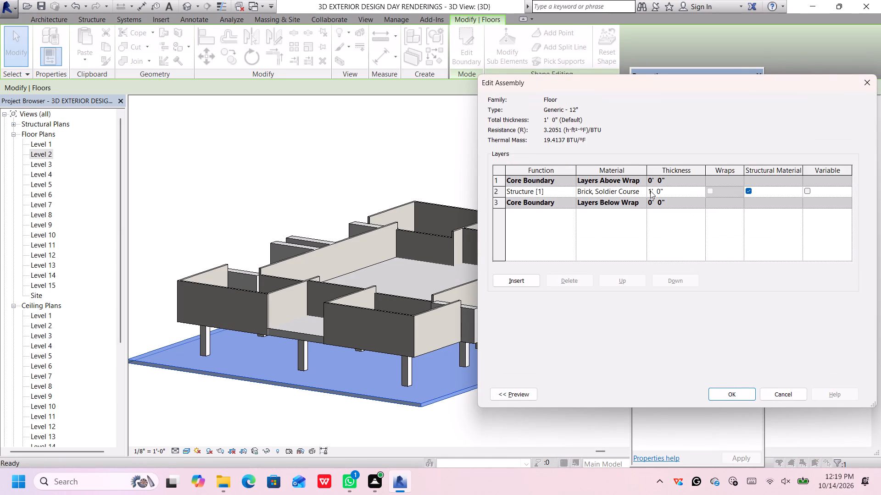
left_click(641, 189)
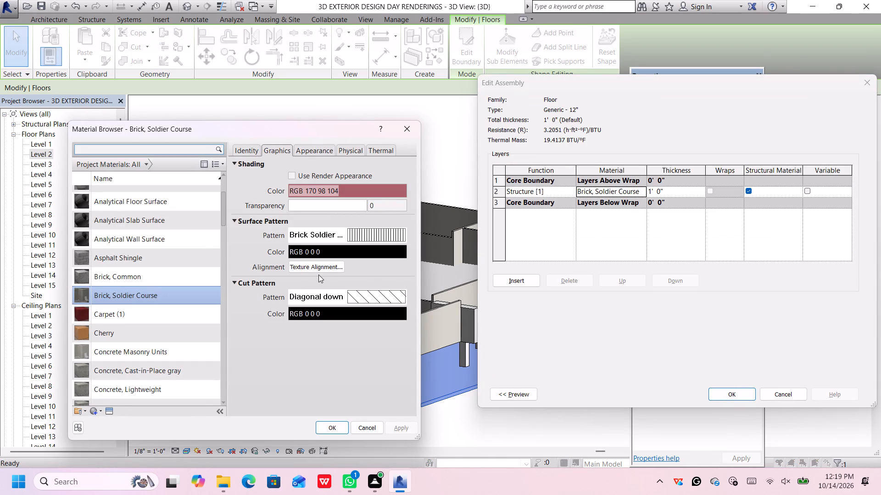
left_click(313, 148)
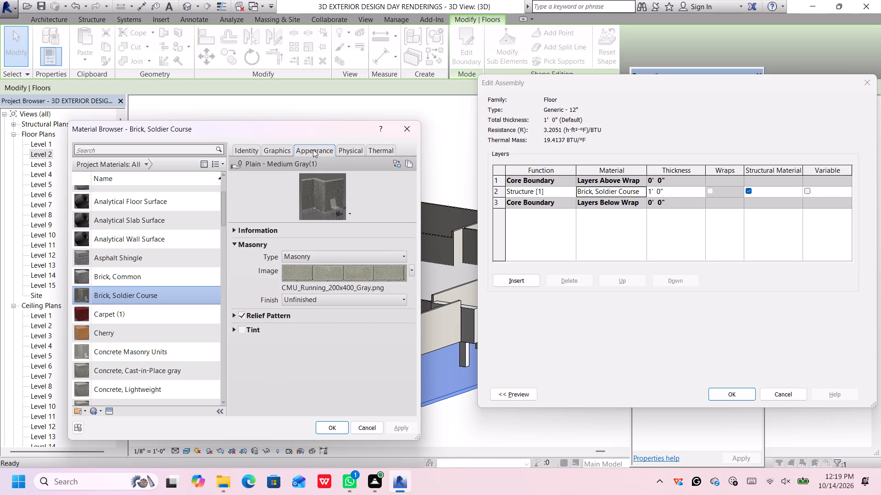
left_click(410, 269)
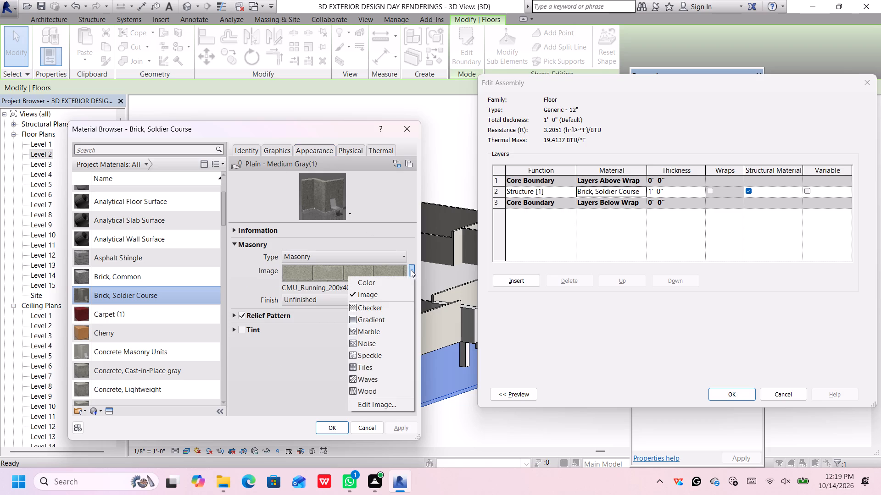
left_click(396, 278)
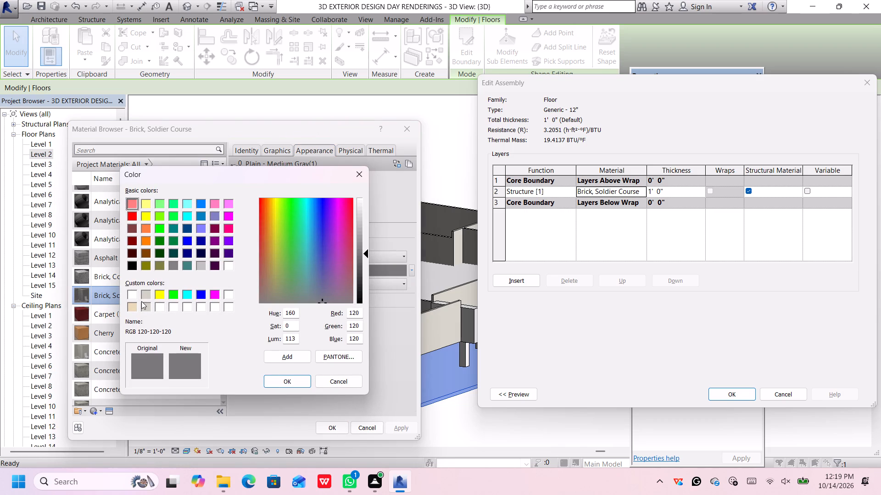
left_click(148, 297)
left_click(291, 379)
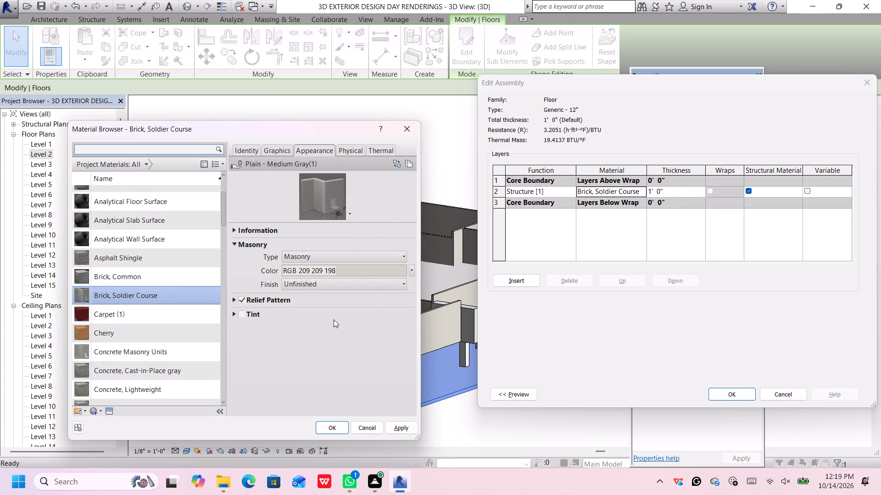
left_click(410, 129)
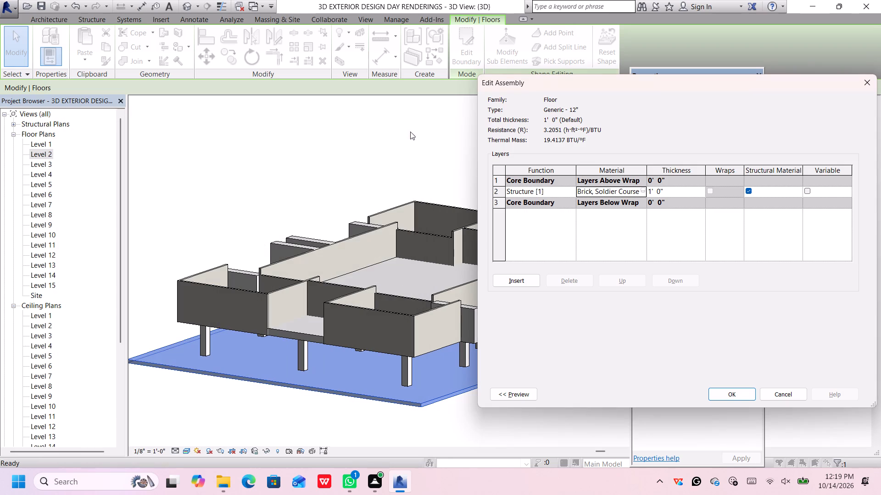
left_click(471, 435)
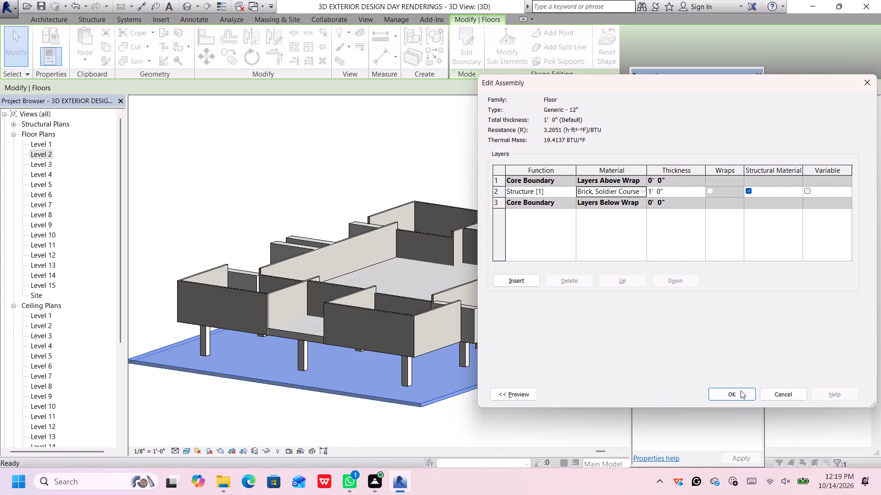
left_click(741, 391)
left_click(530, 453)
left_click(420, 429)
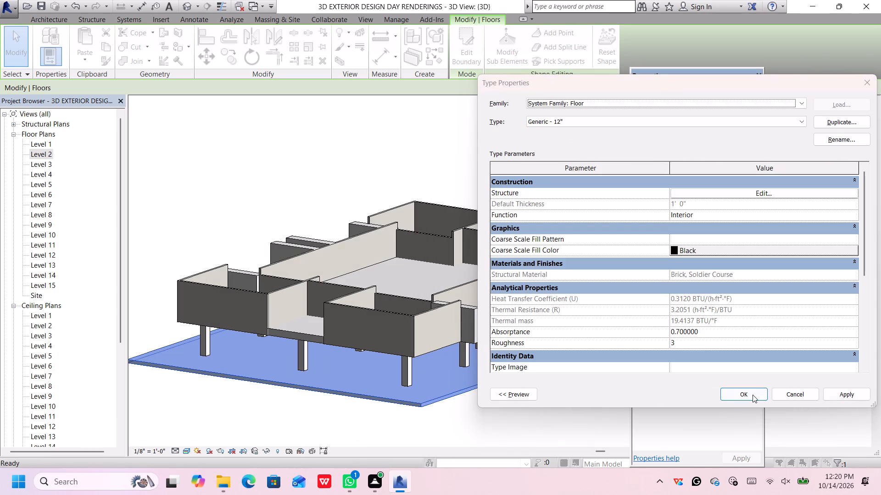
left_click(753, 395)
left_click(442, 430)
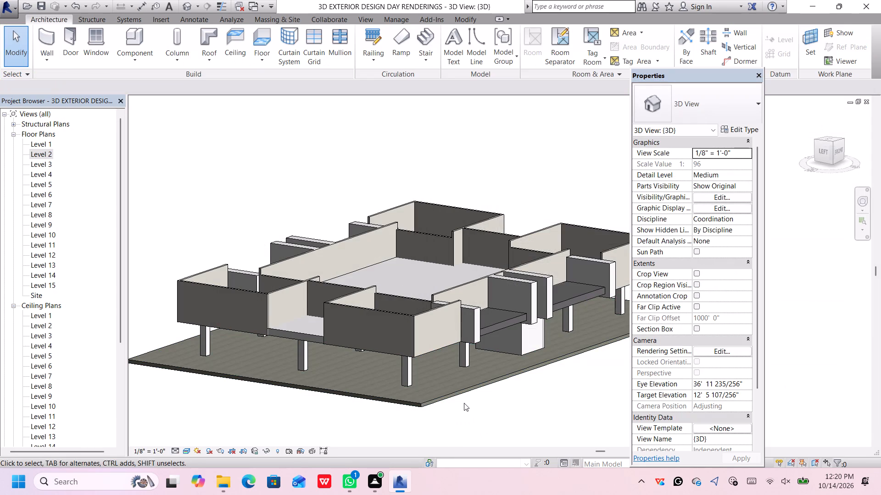
Set the unconnected height of the Generic - 8" gray wall at the back of the front projecting room to 12'.
middle_click_drag(549, 355, 515, 346)
middle_click_drag(521, 327, 522, 328)
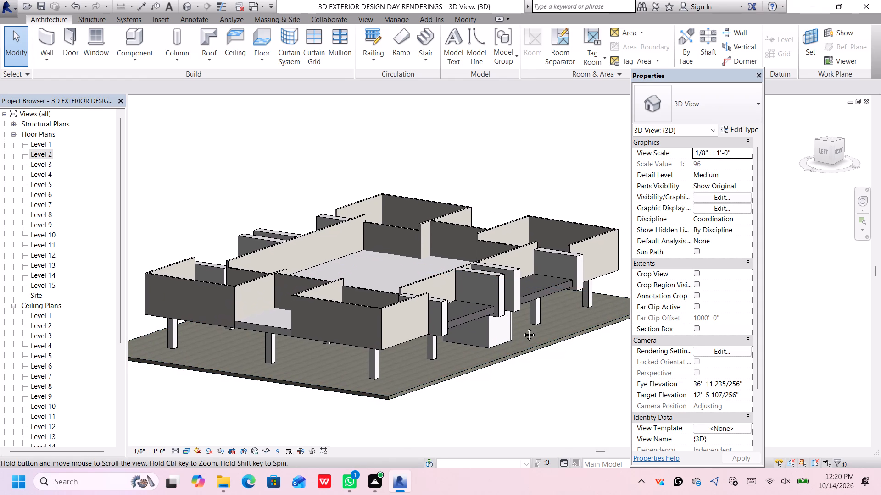
middle_click_drag(522, 328, 545, 359)
scroll(367, 345, "down", 2)
scroll(399, 338, "up", 4)
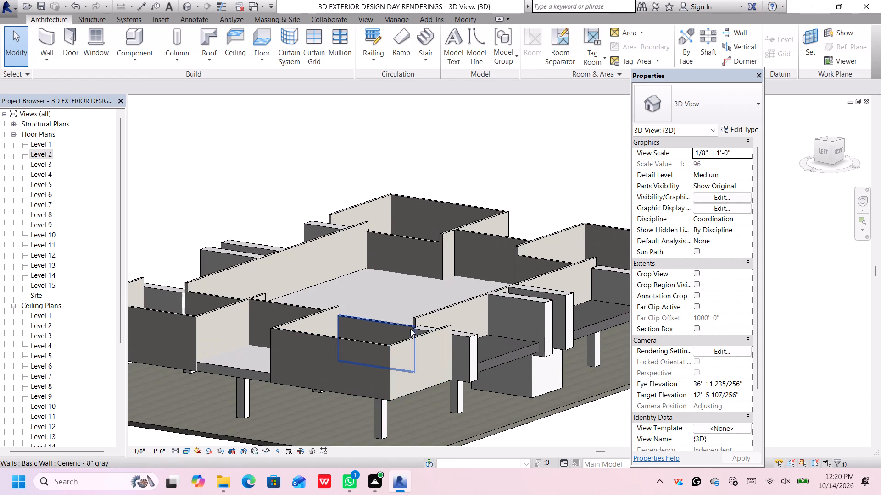
scroll(383, 322, "up", 1)
left_click(383, 322)
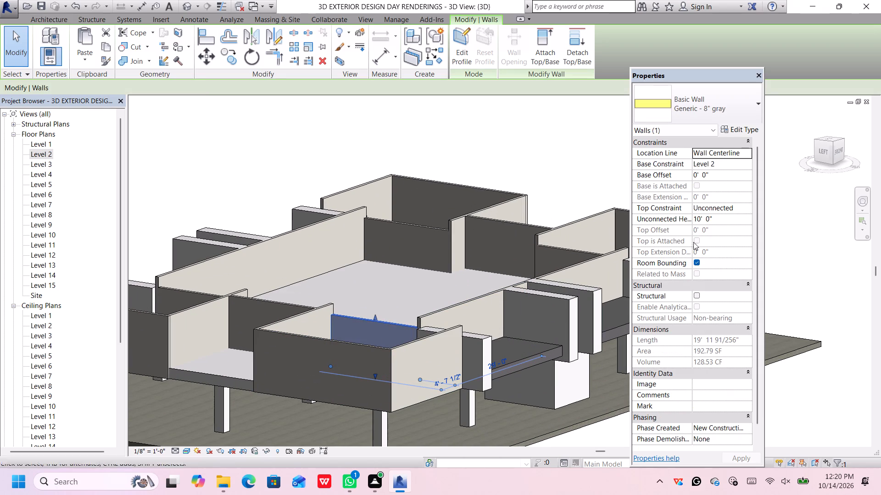
left_click(723, 219)
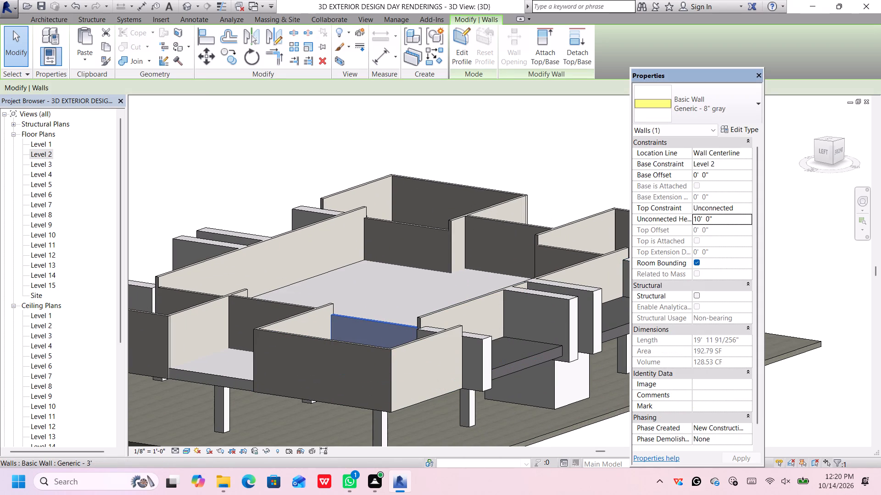
key("BackSpace")
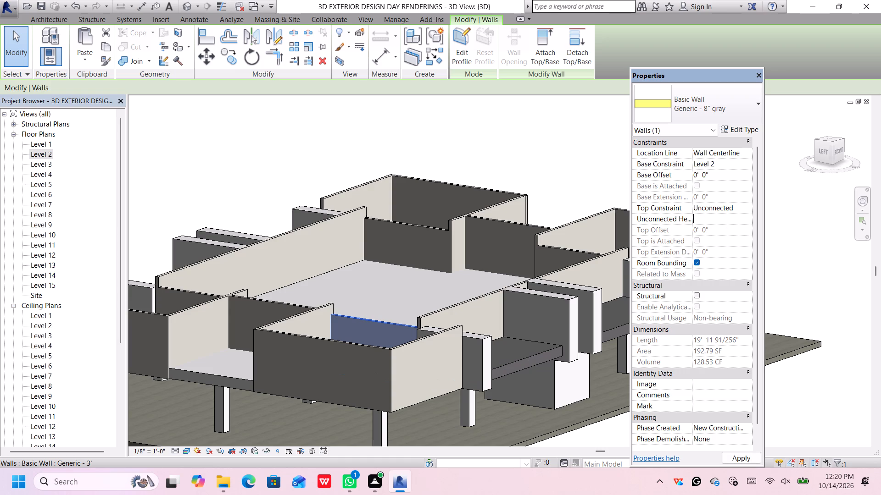
type("12'")
key("Return")
key("Return")
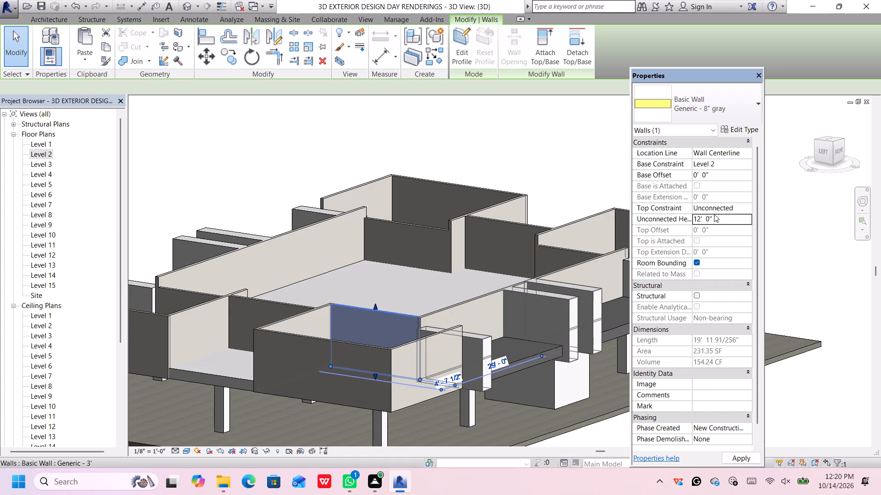
Set the unconnected height of the Generic - 3' wall behind the far-left projecting facade to 12'.
scroll(249, 324, "down", 4)
middle_click_drag(193, 304, 227, 312)
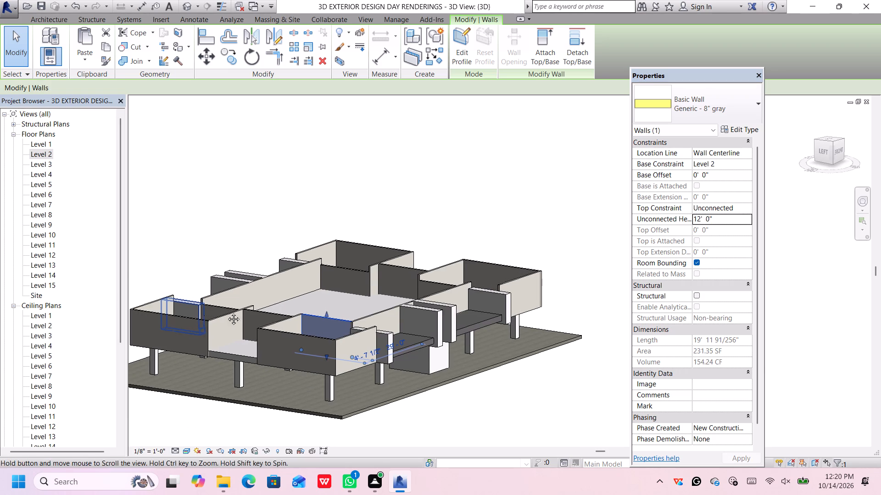
middle_click_drag(227, 312, 280, 315)
scroll(264, 311, "up", 4)
left_click(268, 314)
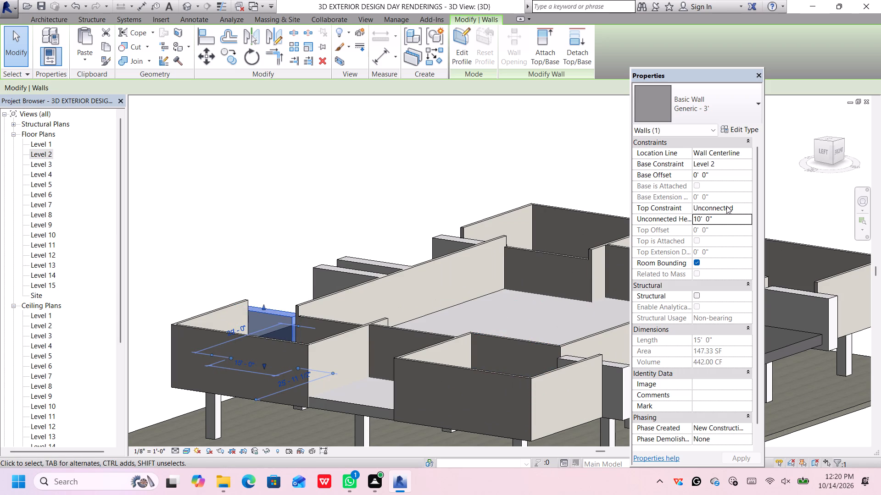
left_click(721, 217)
key("BackSpace")
type("12")
key("apostrophe")
key("Return")
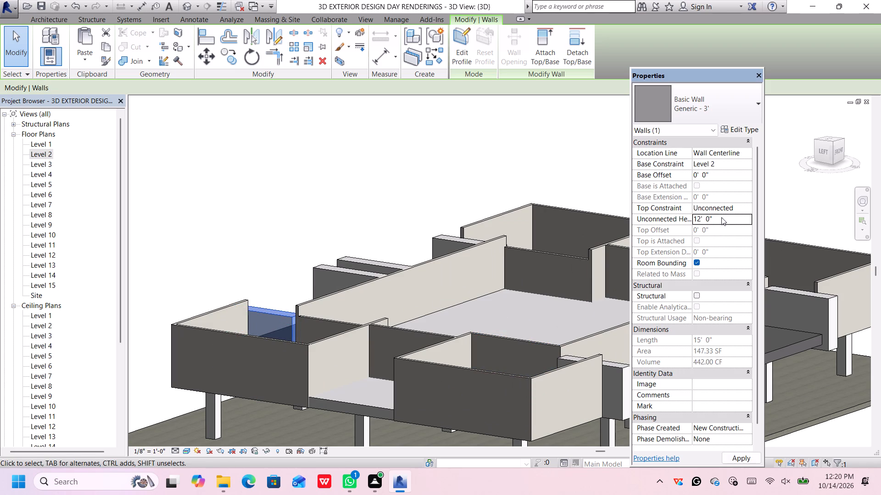
key("Return")
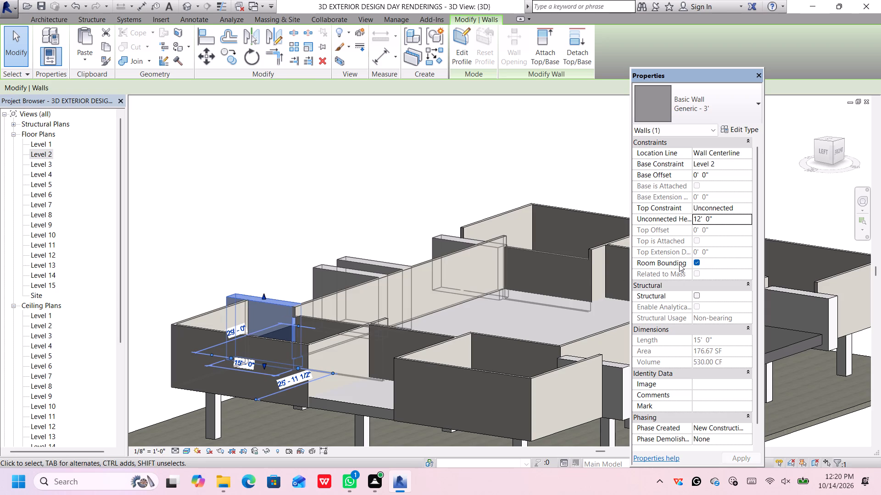
scroll(430, 302, "down", 1)
middle_click_drag(431, 301, 404, 253)
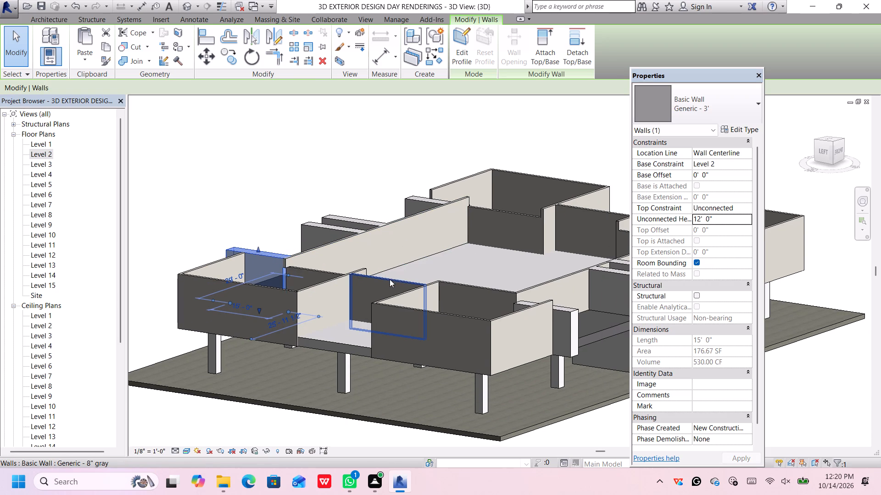
Set the unconnected height of the Generic - 8" gray wall at the back of the far-left projecting room to 12'.
left_click(322, 272)
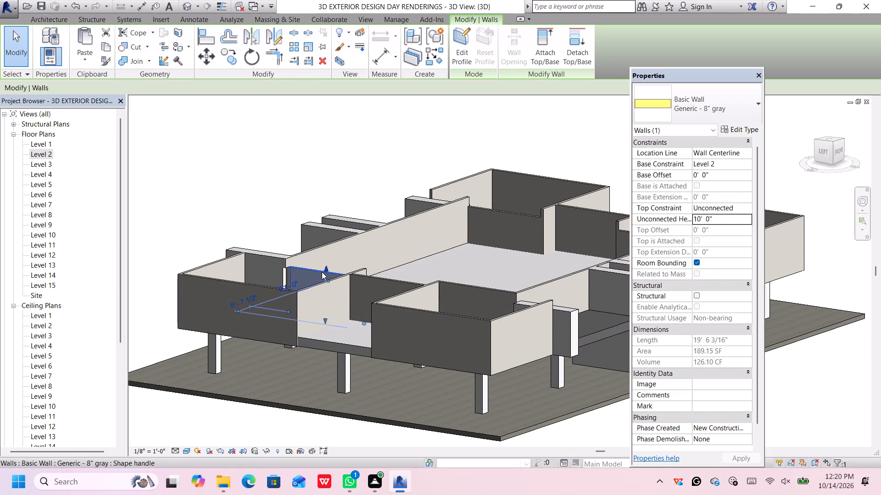
left_click(728, 217)
key("BackSpace")
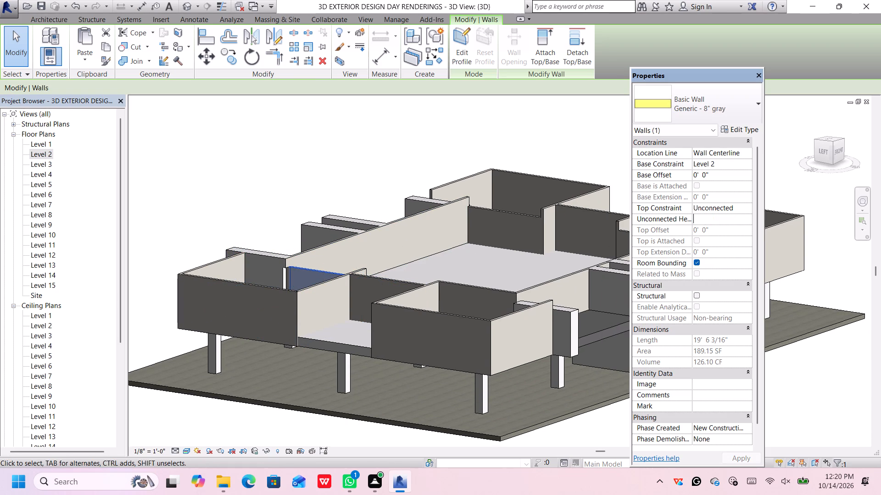
type("12")
key("apostrophe")
key("Return")
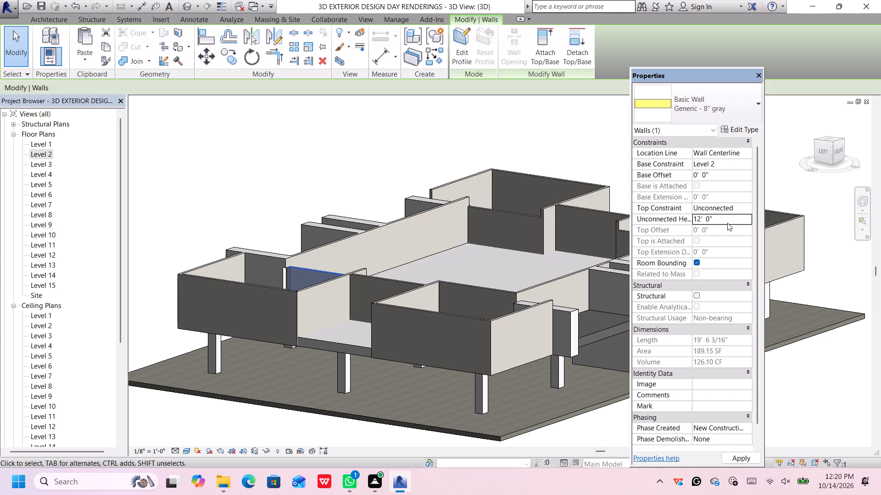
key("Return")
Set the unconnected height of the Generic - 3' wall beside the front projecting room to 12'.
scroll(578, 291, "down", 2)
middle_click_drag(572, 289, 500, 267)
scroll(471, 288, "up", 4)
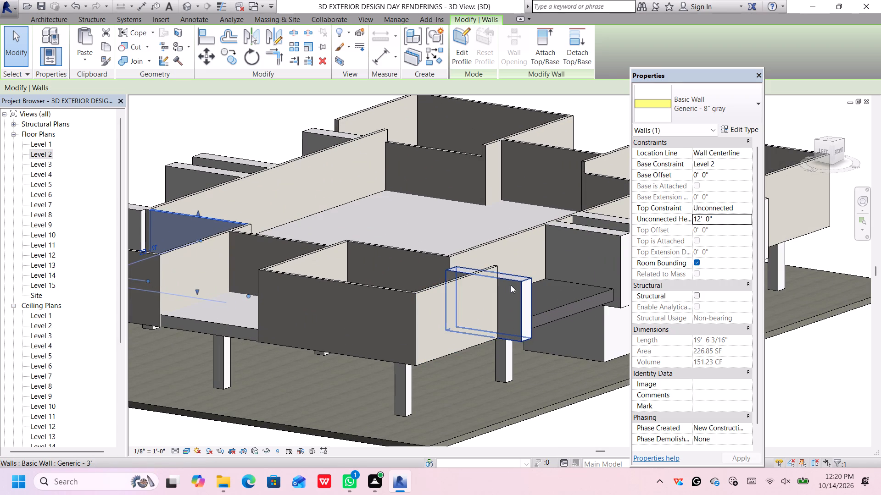
left_click(511, 285)
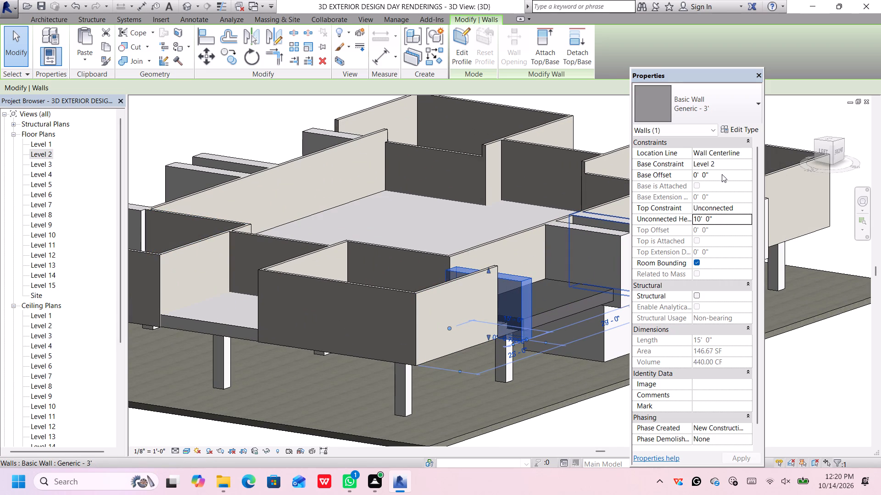
left_click(724, 216)
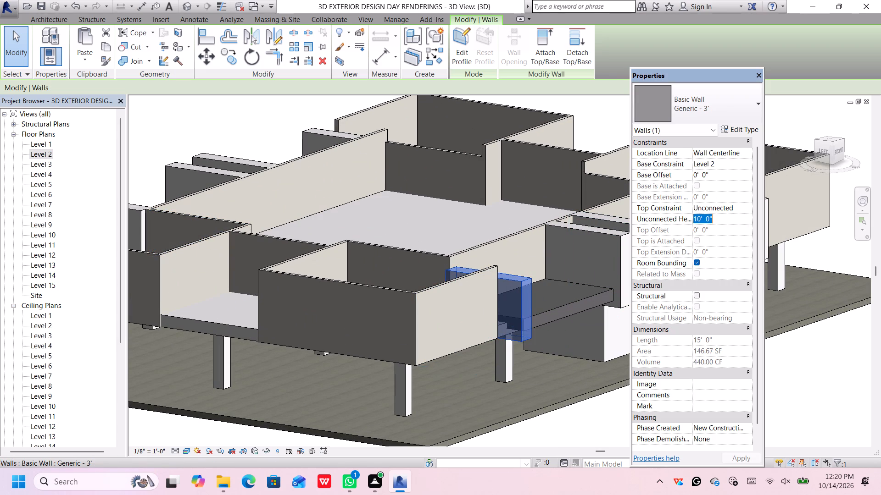
key("BackSpace")
type("12'")
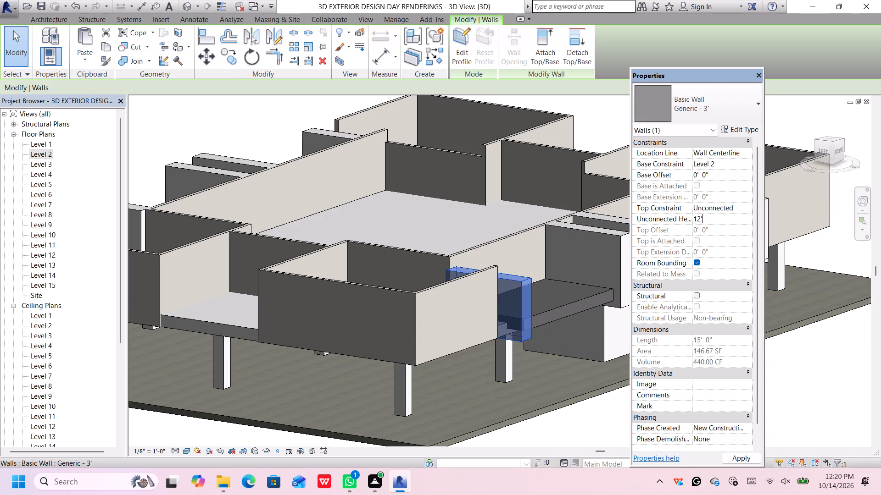
key("Return")
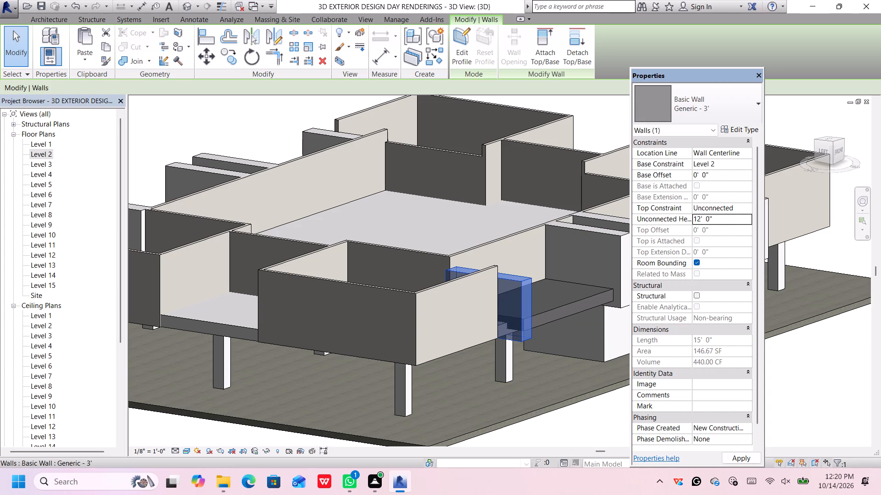
key("Return")
scroll(505, 346, "down", 1)
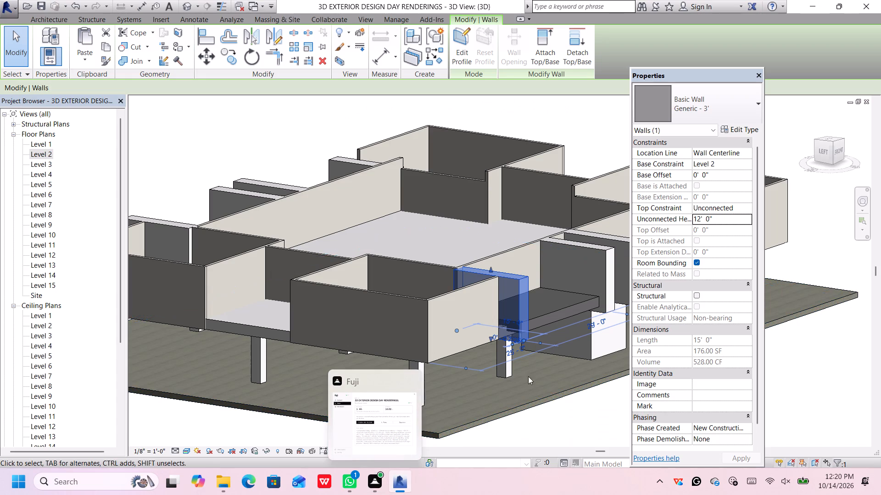
left_click(565, 417)
Set the unconnected height of the Generic - 3' wall beside the far-right projecting room to 12'.
middle_click_drag(570, 403, 545, 395)
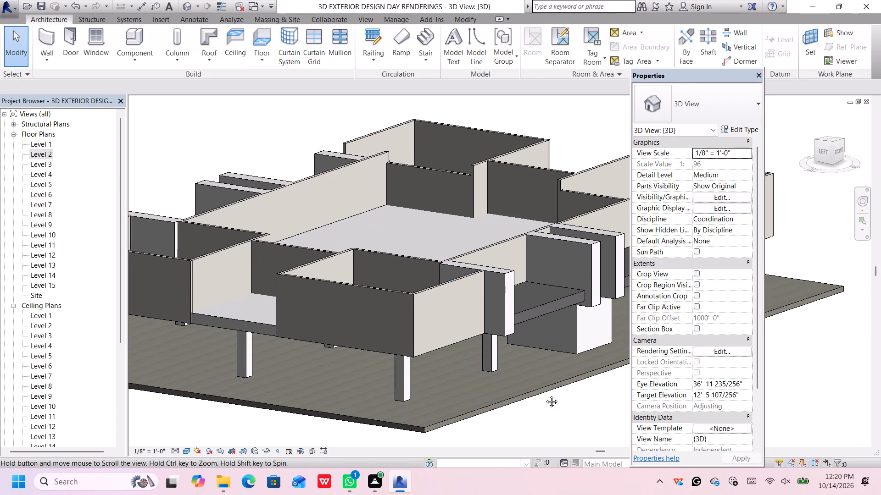
middle_click_drag(545, 395, 326, 442)
middle_click_drag(436, 306, 449, 429)
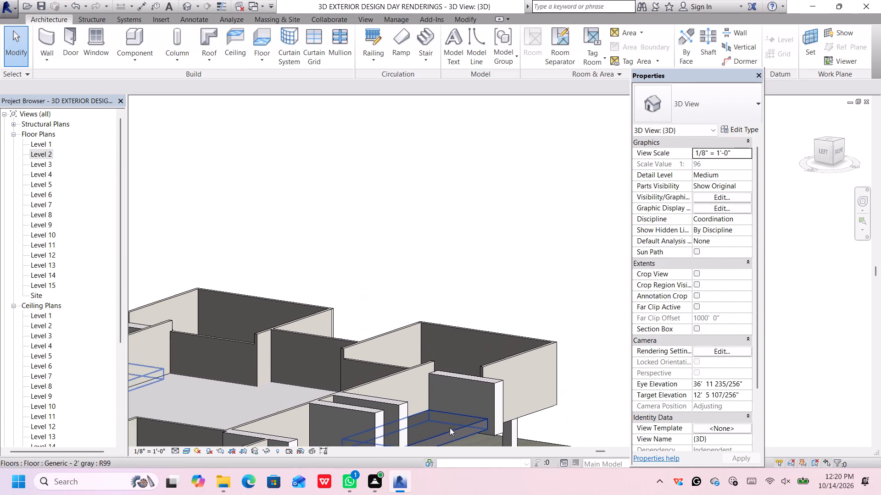
left_click(468, 382)
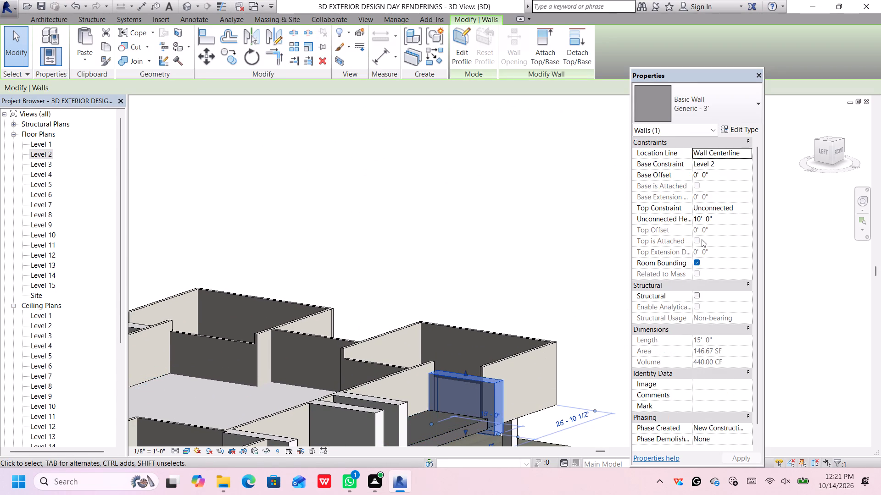
left_click(725, 220)
key("BackSpace")
type("12")
key("apostrophe")
key("Return")
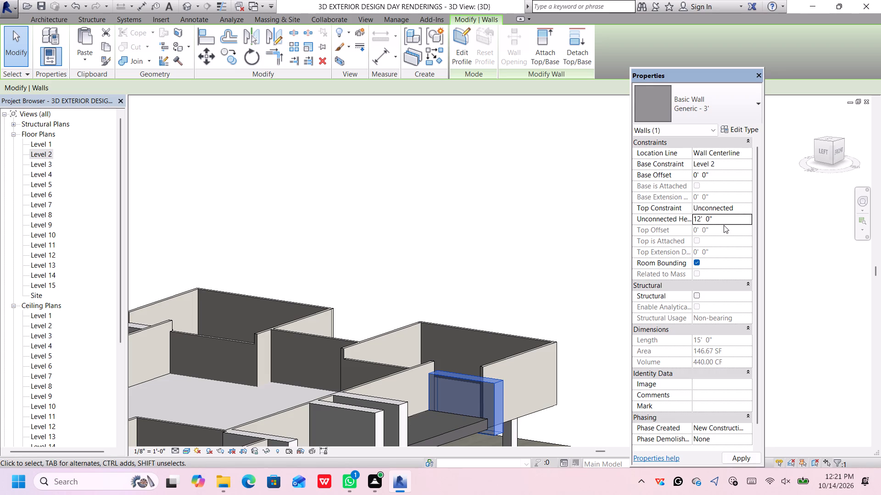
key("Return")
Set the unconnected height of the Generic - 8" gray wall between the main floor and the far-right projecting room to 12'.
left_click(383, 367)
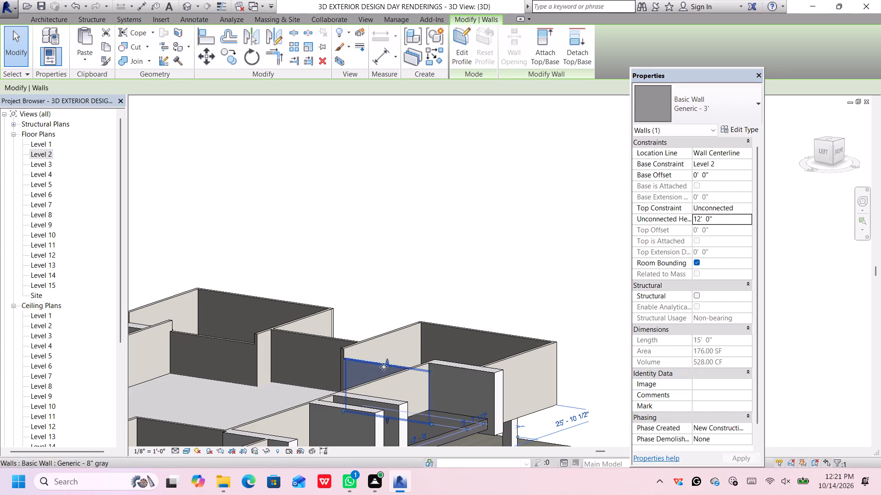
left_click(728, 219)
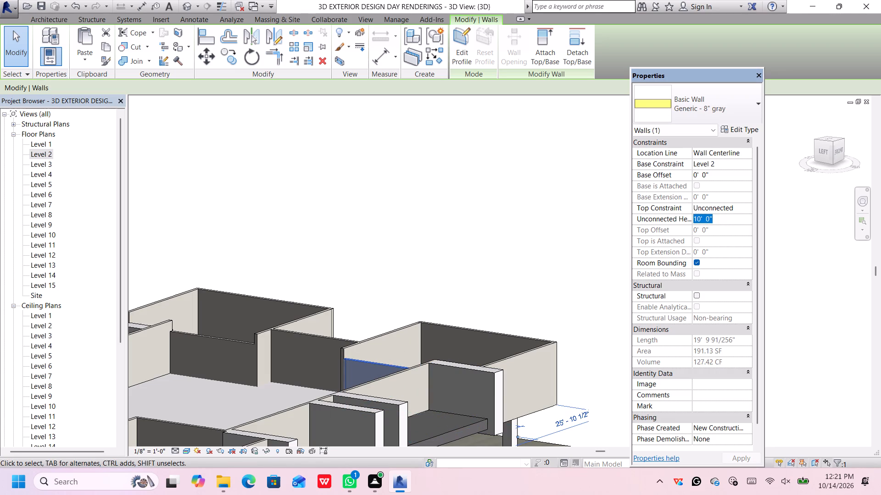
key("BackSpace")
type("12")
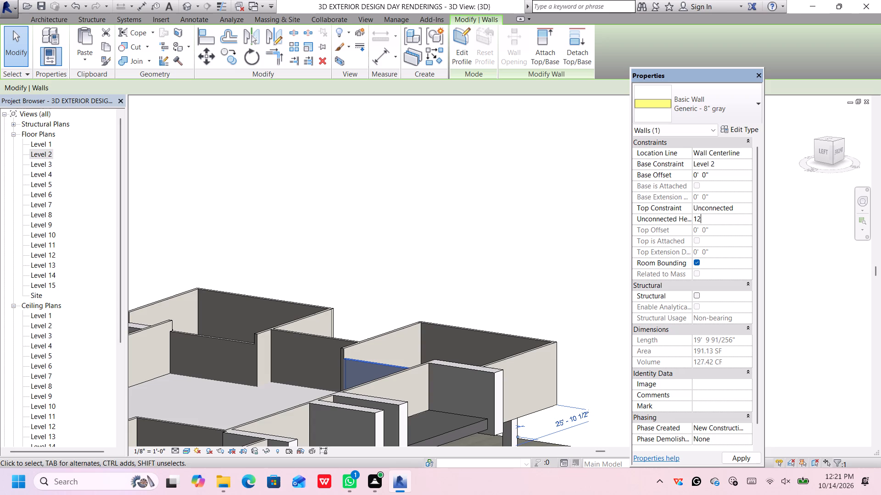
key("apostrophe")
key("Return")
key("Return")
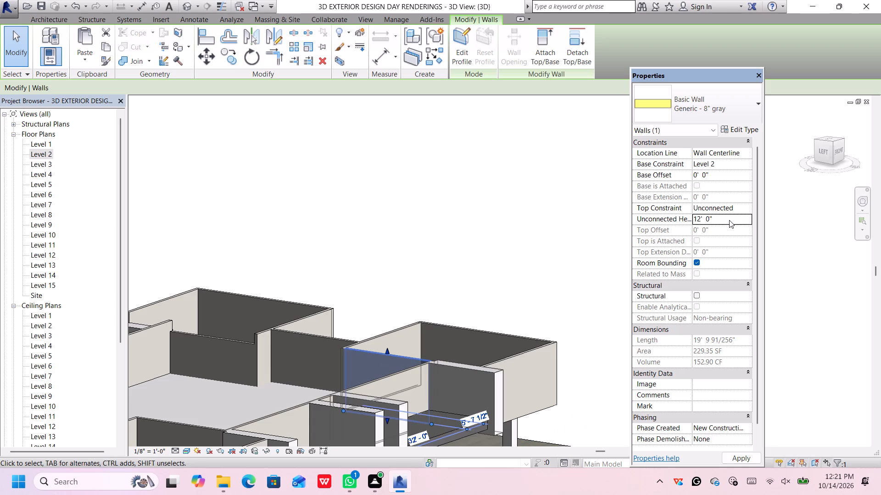
Set the unconnected height of the Generic - 8" gray wall between the main floor and the rear projecting room to 12'.
scroll(416, 339, "down", 3)
middle_click_drag(422, 334, 477, 285)
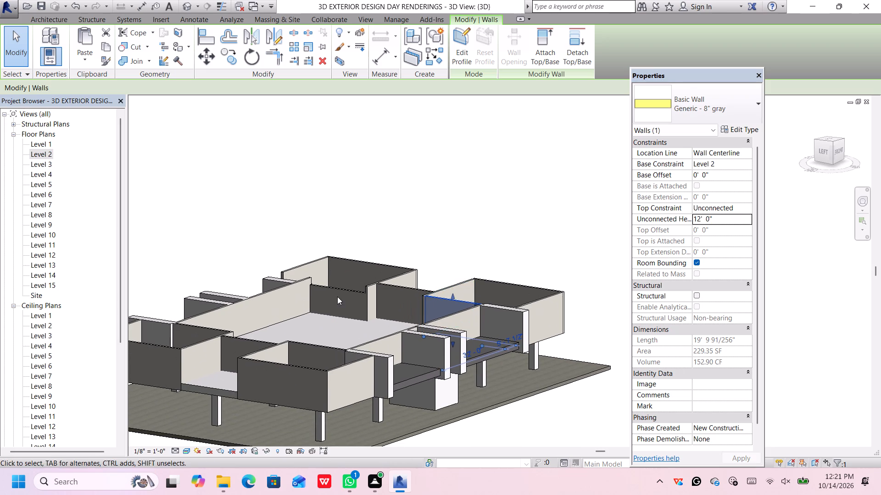
scroll(337, 297, "up", 1)
left_click(344, 288)
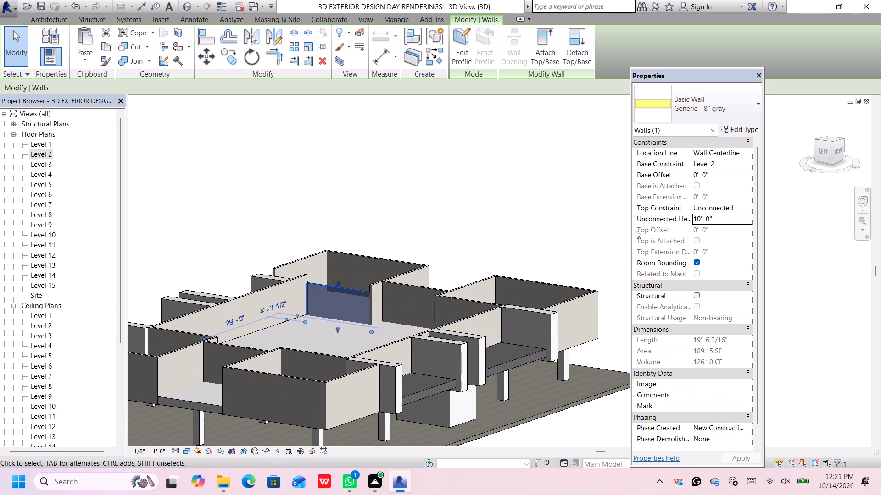
left_click(715, 218)
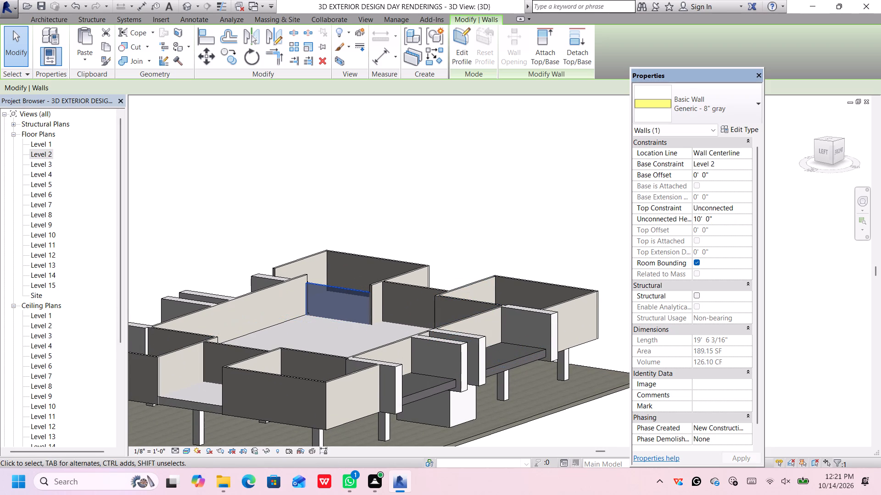
key("BackSpace")
key("BackSpace")
key("BackSpace")
key("BackSpace")
key("BackSpace")
key("BackSpace")
key("BackSpace")
key("BackSpace")
key("BackSpace")
key("BackSpace")
key("BackSpace")
key("BackSpace")
type("12")
key("apostrophe")
key("Return")
key("Return")
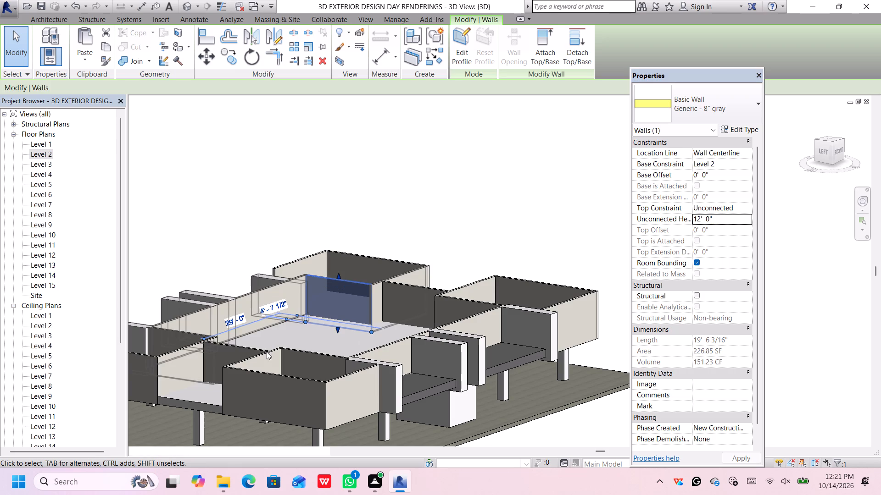
Set the unconnected height of the Generic - 3' wall beside the rear projecting room to 12'.
left_click(265, 277)
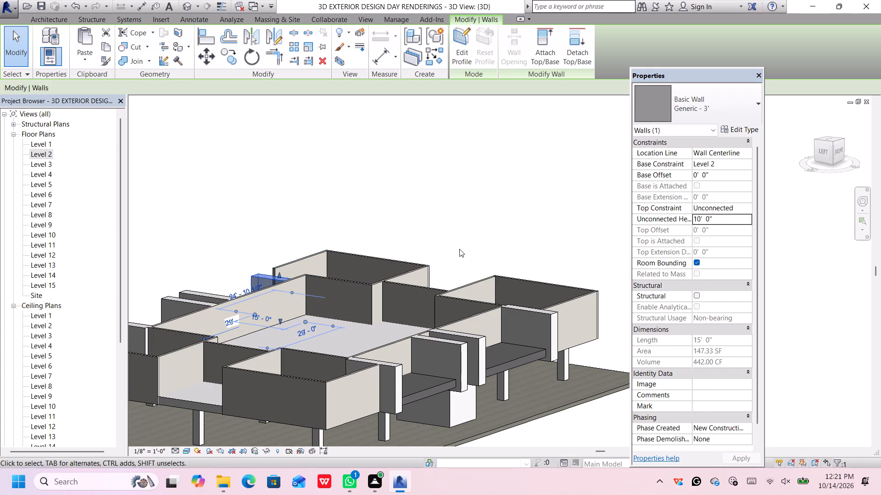
left_click(729, 218)
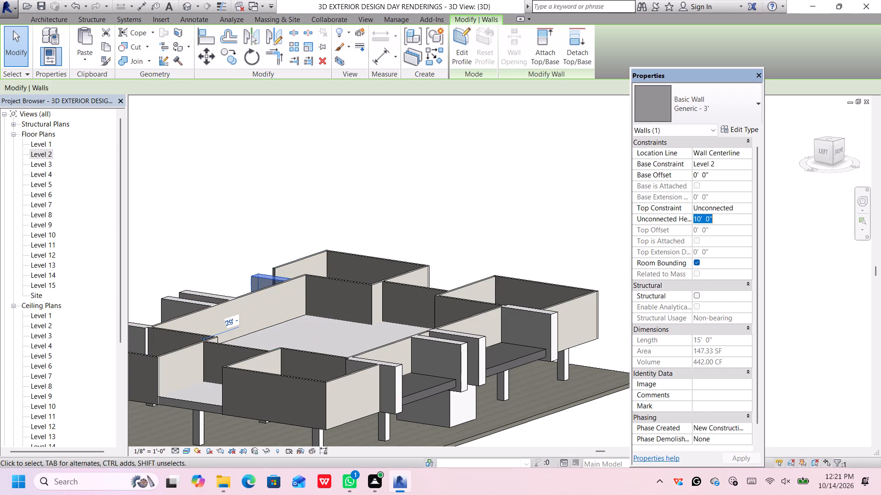
key("BackSpace")
key("1")
type("2'")
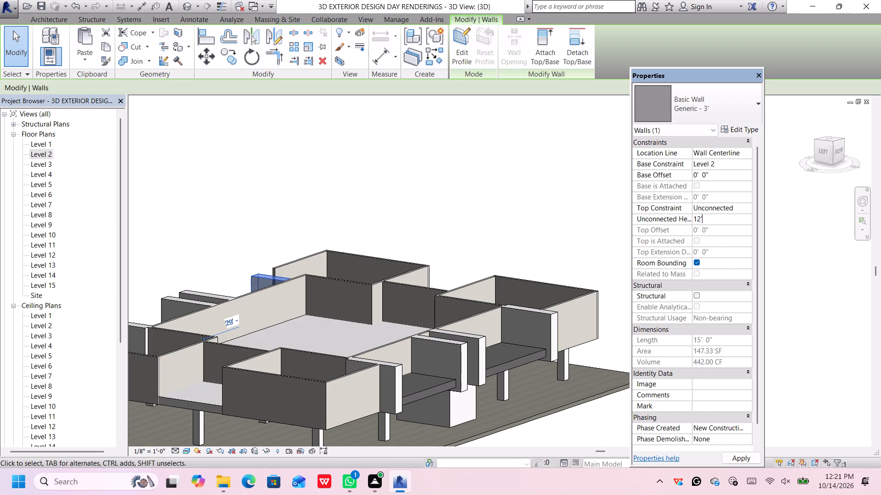
key("Return")
key("Return")
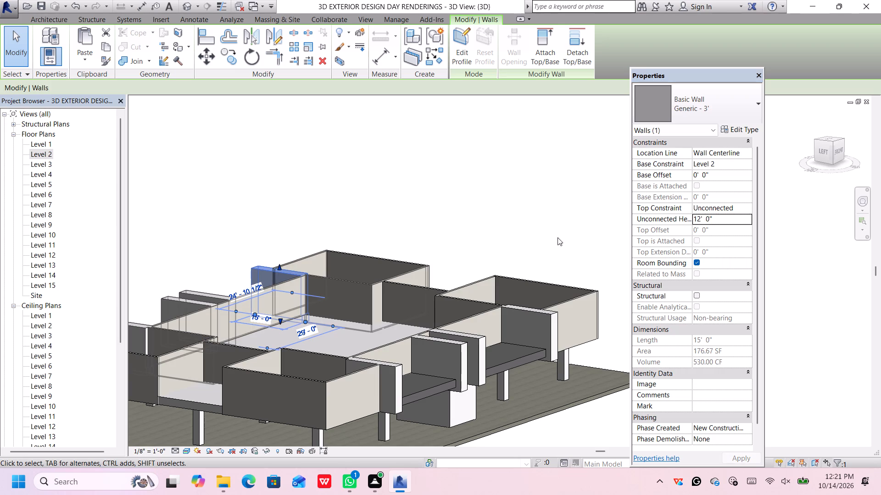
left_click(519, 234)
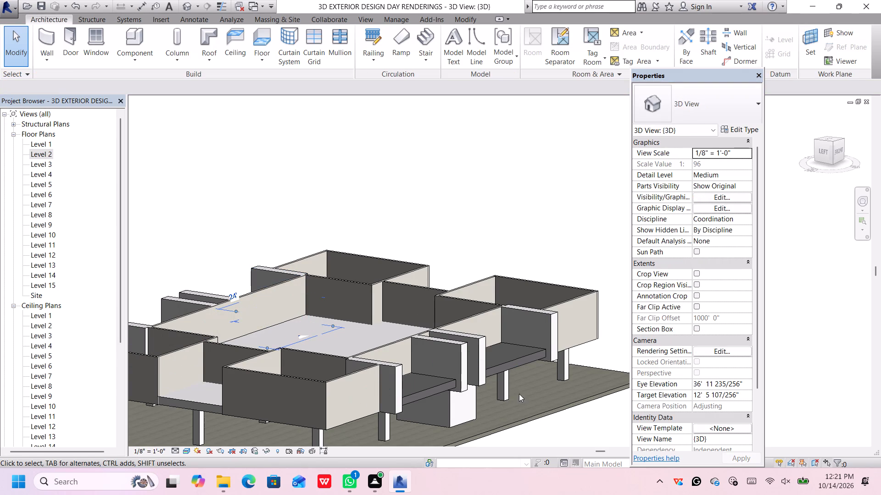
Examine the Level 2 wall heights around the projecting rooms and the main floor in the 3D view.
middle_click_drag(520, 394, 541, 322)
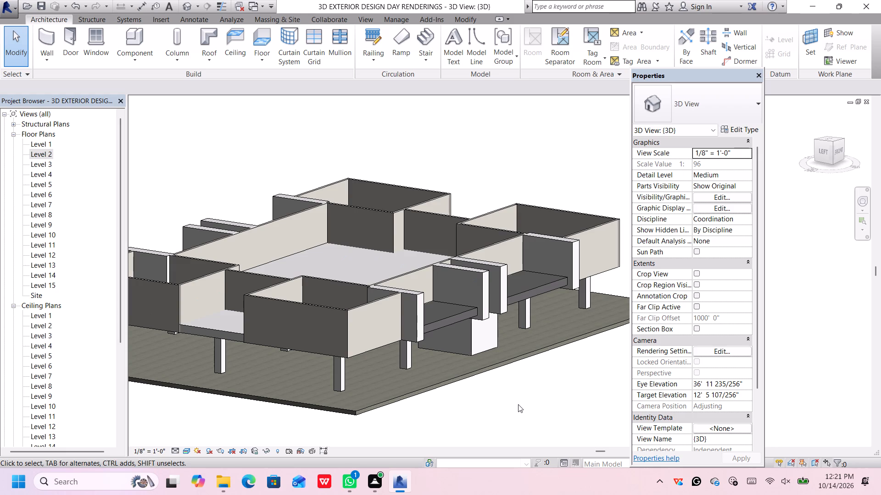
middle_click_drag(462, 416, 510, 385)
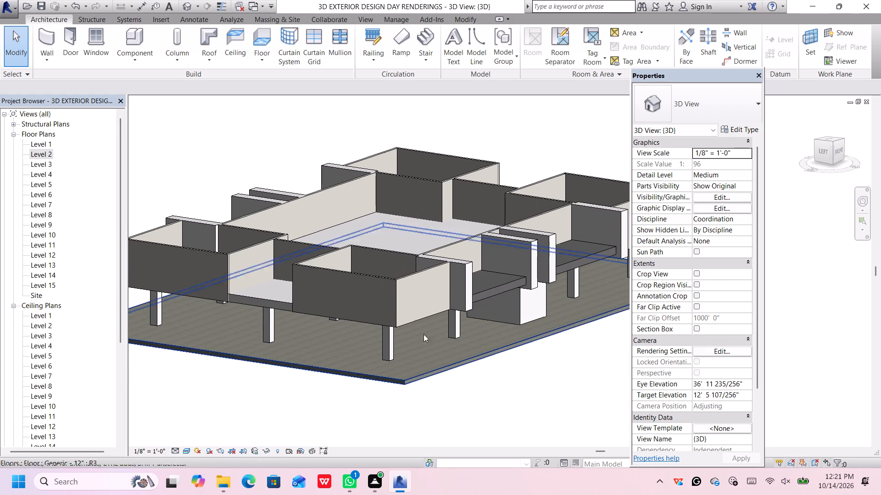
middle_click_drag(246, 321, 268, 352)
scroll(285, 309, "up", 1)
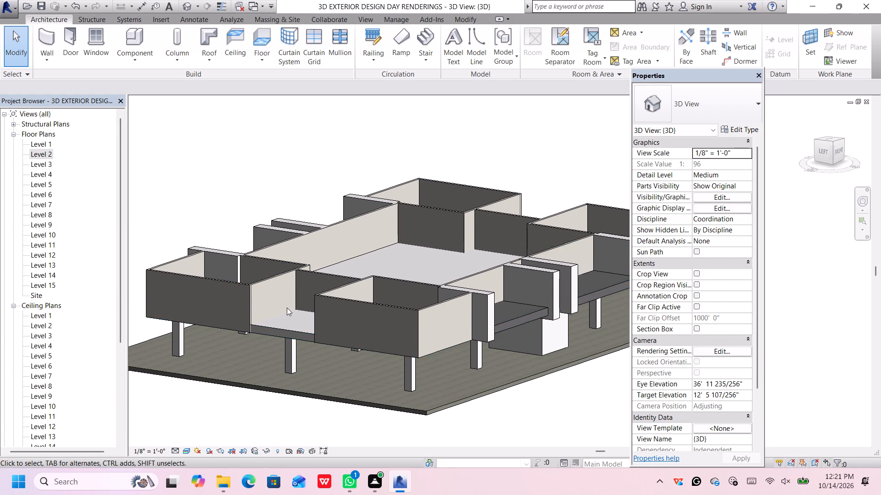
scroll(287, 308, "up", 3)
scroll(288, 308, "down", 4)
middle_click_drag(289, 310, 297, 322)
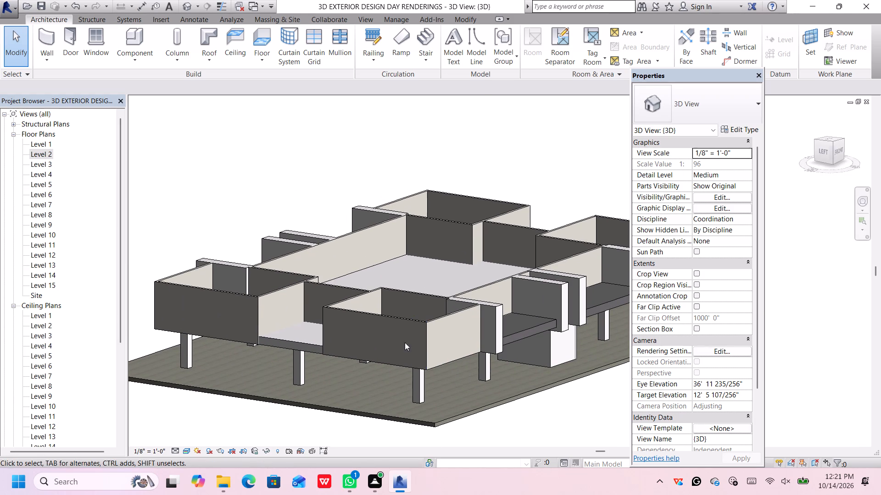
middle_click_drag(425, 342, 411, 328)
scroll(411, 329, "up", 4)
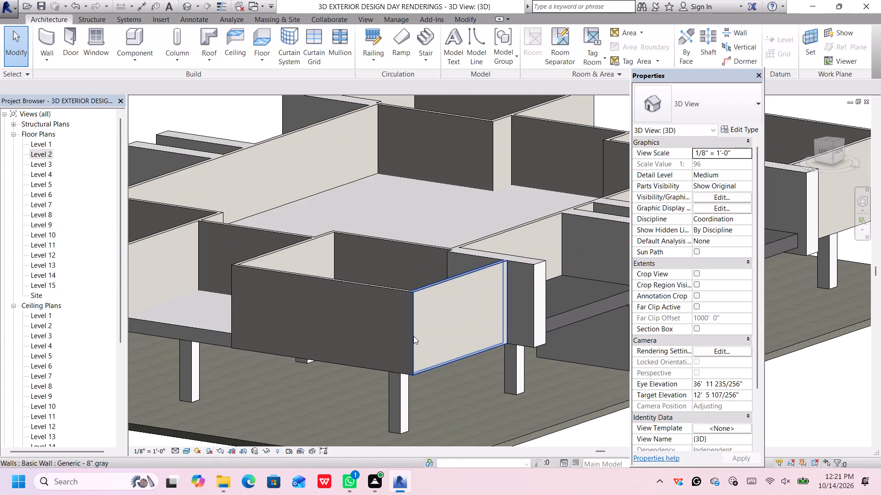
middle_click_drag(413, 336, 410, 326)
middle_click_drag(410, 329, 410, 349)
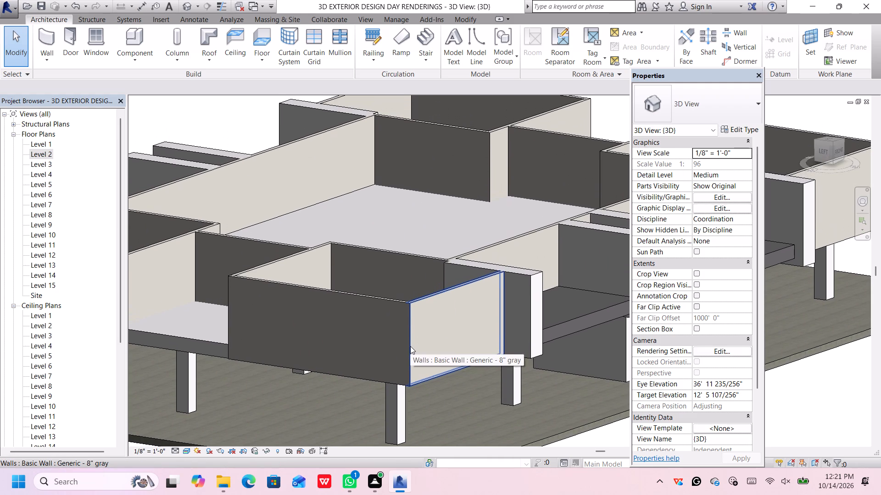
scroll(524, 322, "down", 2)
scroll(529, 327, "up", 1)
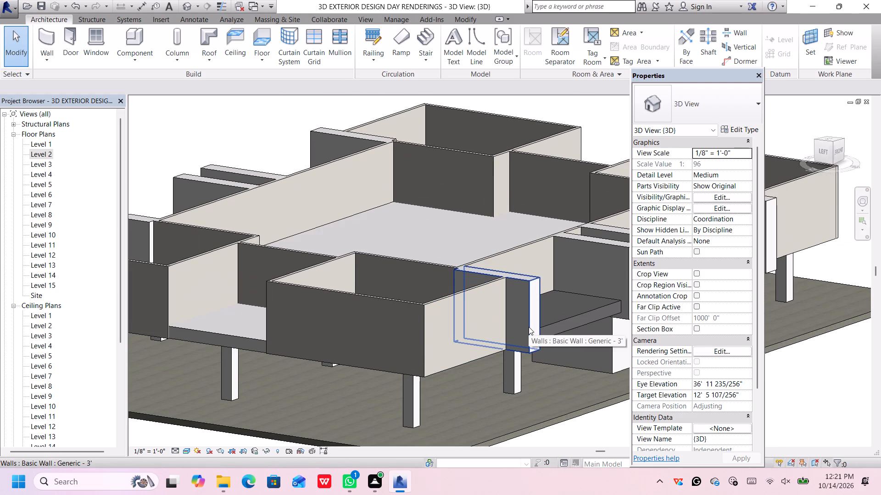
middle_click_drag(529, 327, 510, 318)
scroll(512, 318, "down", 2)
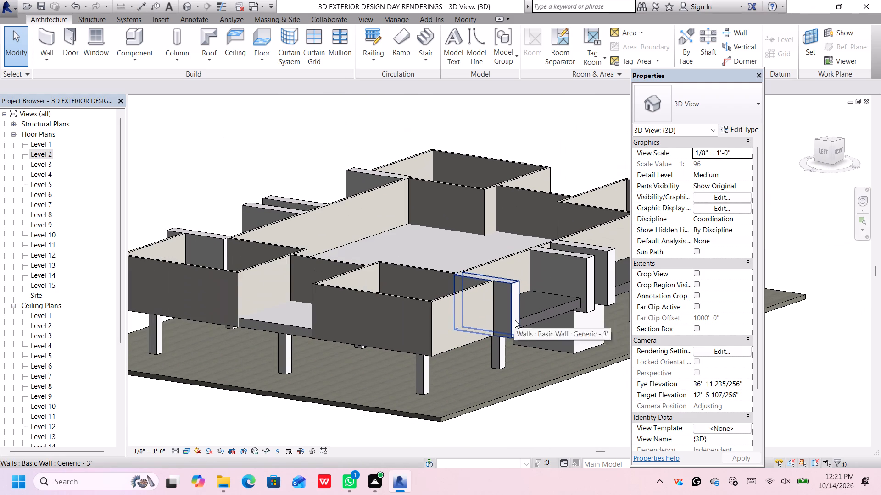
Examine the projecting corner rooms, the side walls and the gray slabs between them in the 3D view.
middle_click_drag(533, 316, 479, 338)
middle_click(479, 338)
middle_click_drag(554, 313, 552, 313)
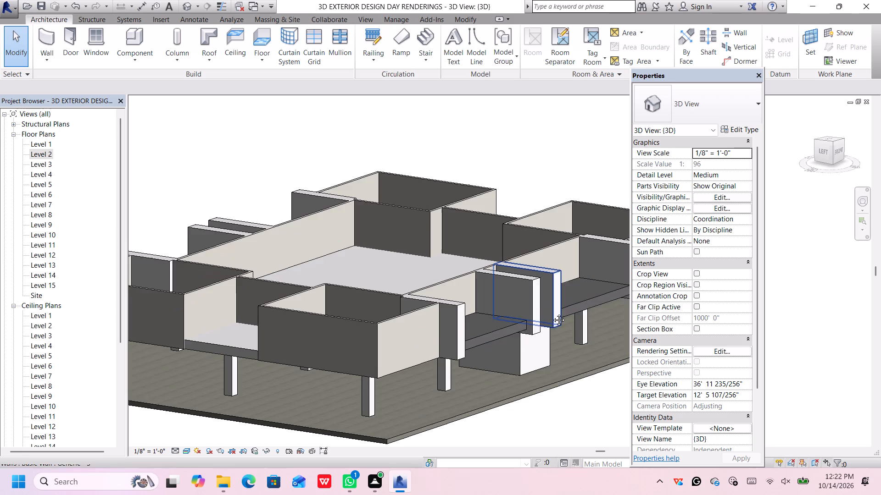
middle_click_drag(552, 313, 468, 367)
middle_click_drag(492, 351, 530, 324)
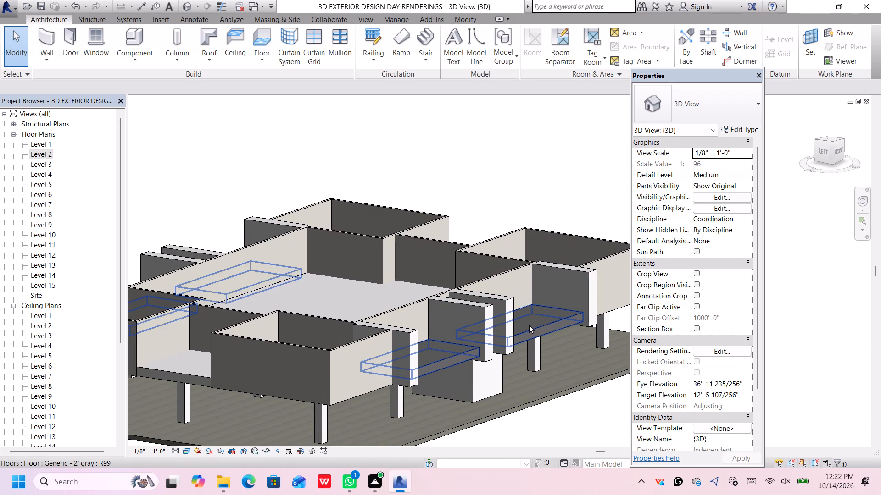
middle_click_drag(358, 358, 417, 339)
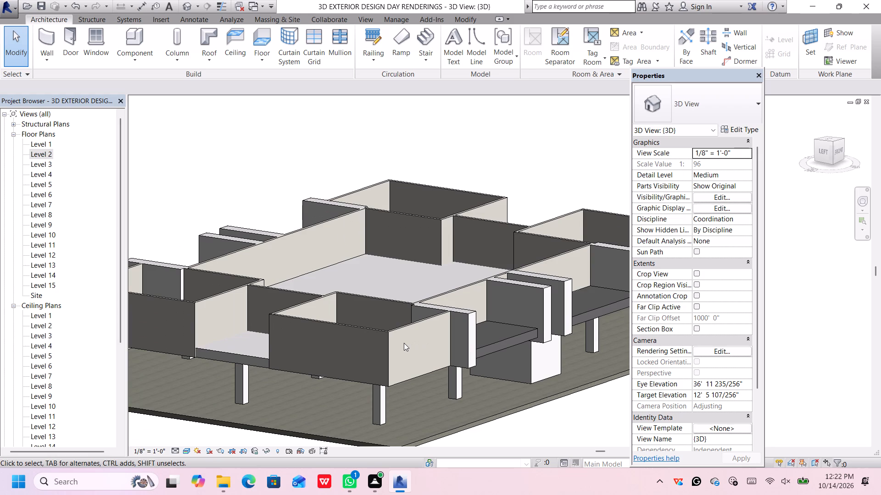
scroll(404, 343, "down", 3)
scroll(405, 343, "up", 1)
scroll(405, 343, "down", 1)
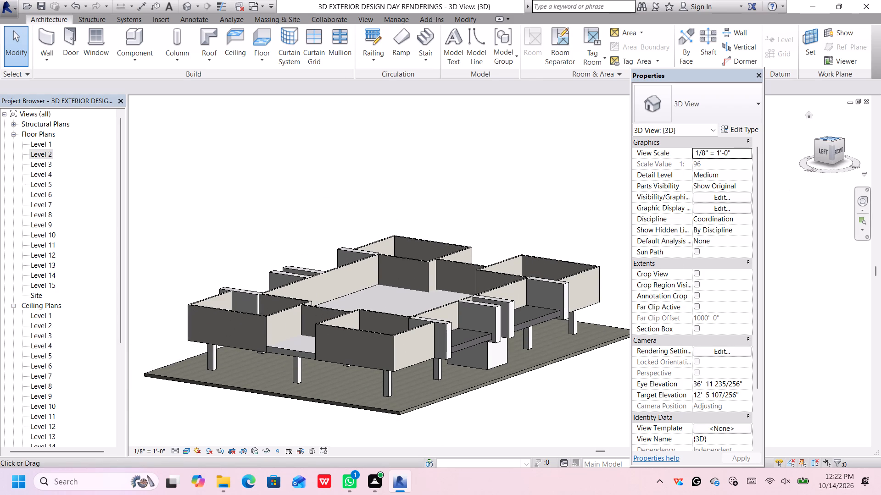
In the top view, start a Generic - 12" floor boundary with a line about 3' outward from the lower-right corner room's outer side wall.
left_click(831, 138)
scroll(563, 376, "down", 1)
middle_click_drag(563, 375, 556, 370)
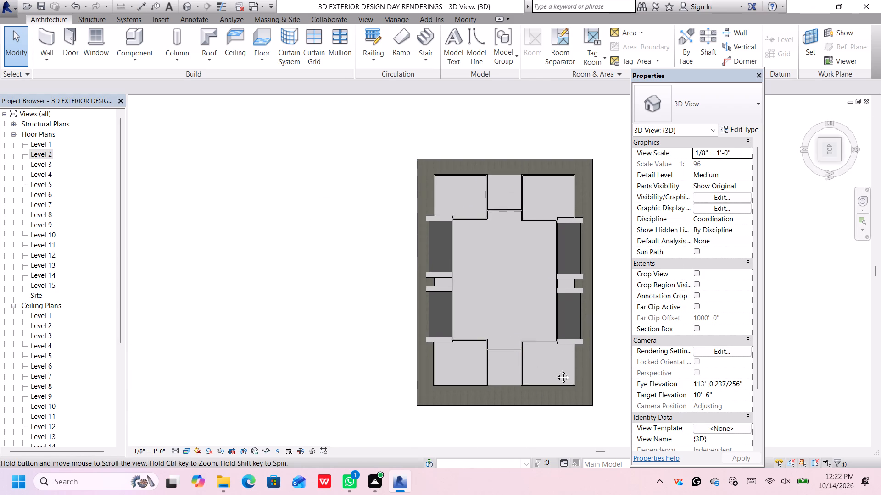
middle_click_drag(556, 370, 502, 334)
scroll(502, 334, "up", 6)
middle_click_drag(540, 341, 535, 334)
scroll(535, 334, "up", 2)
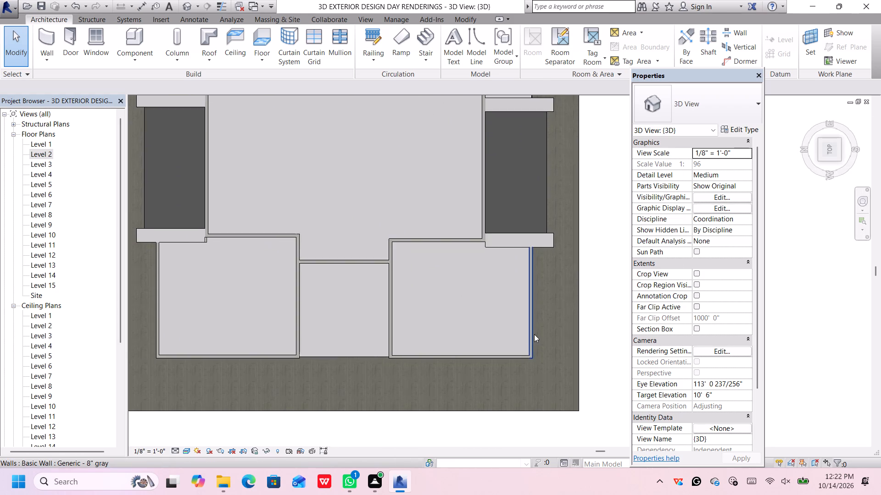
scroll(534, 334, "up", 2)
middle_click_drag(545, 319, 548, 340)
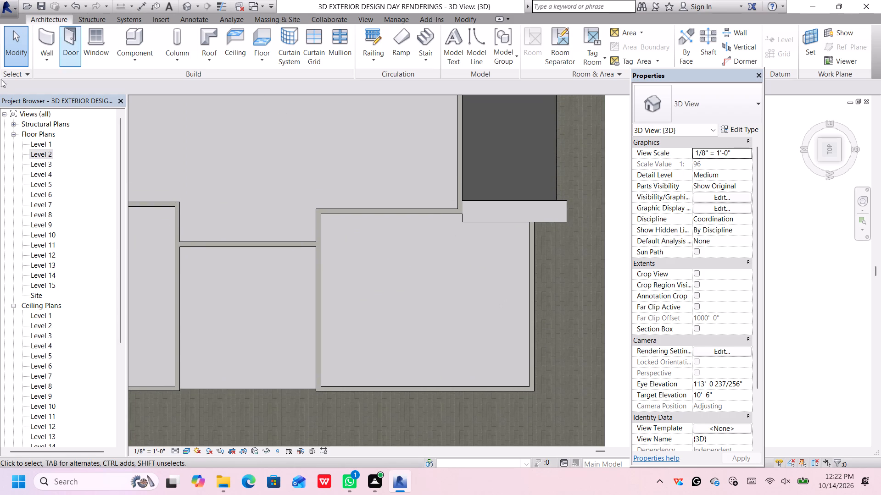
left_click(255, 48)
left_click(272, 71)
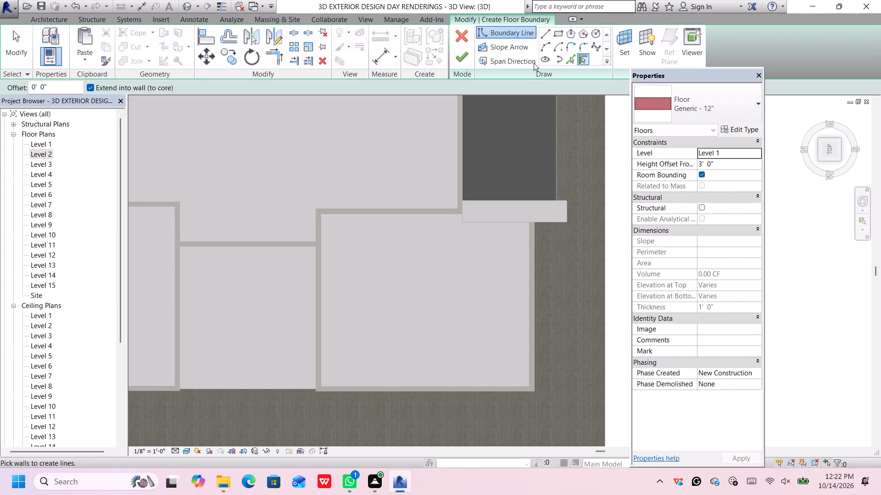
left_click(544, 33)
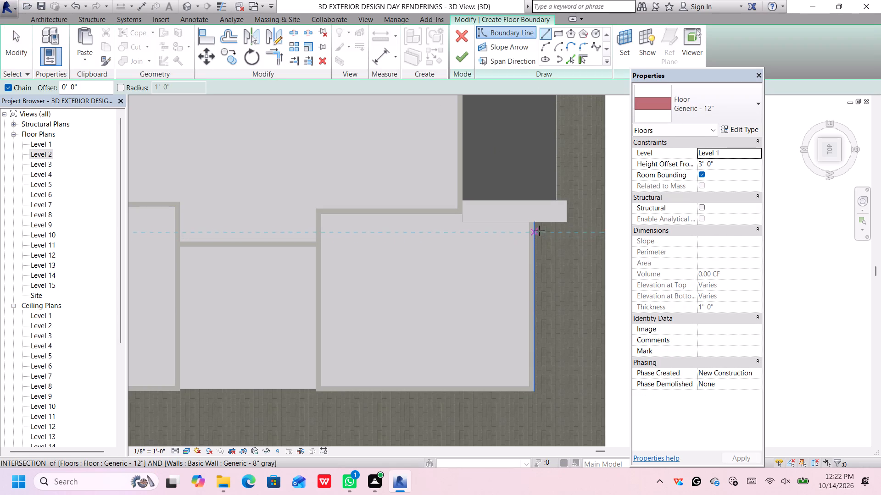
scroll(535, 262, "down", 4)
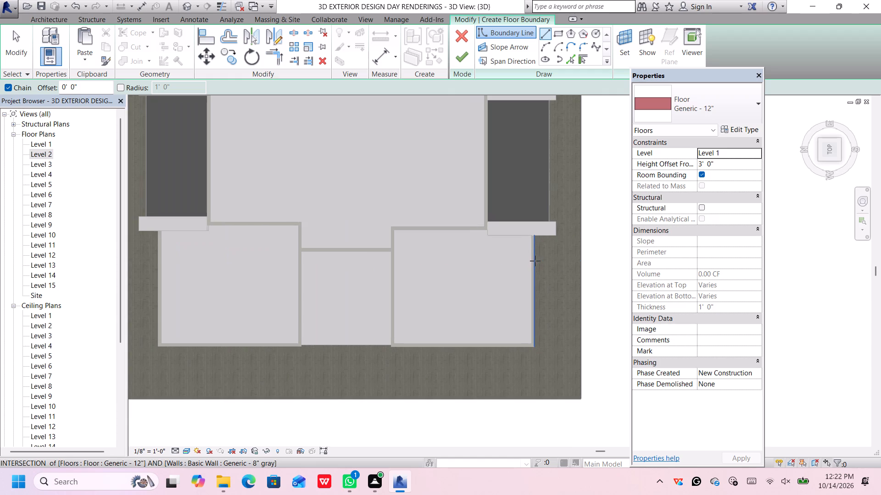
scroll(535, 261, "up", 3)
scroll(535, 261, "down", 1)
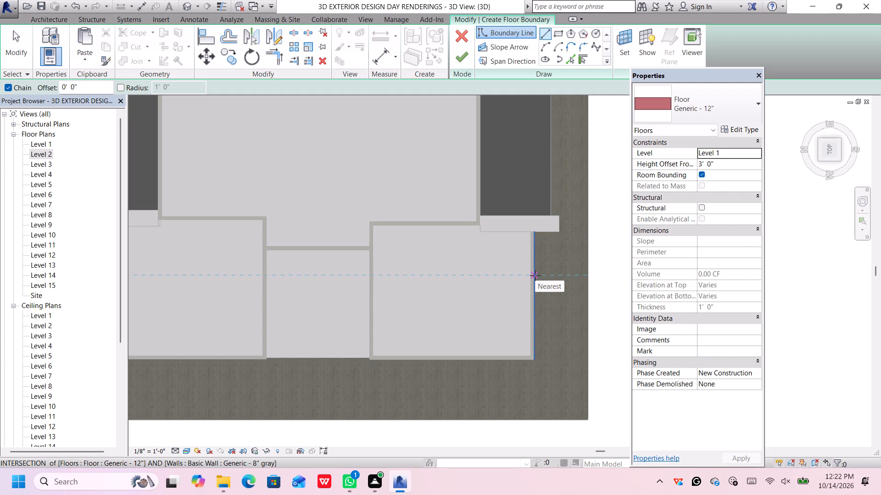
left_click(535, 275)
scroll(554, 273, "up", 2)
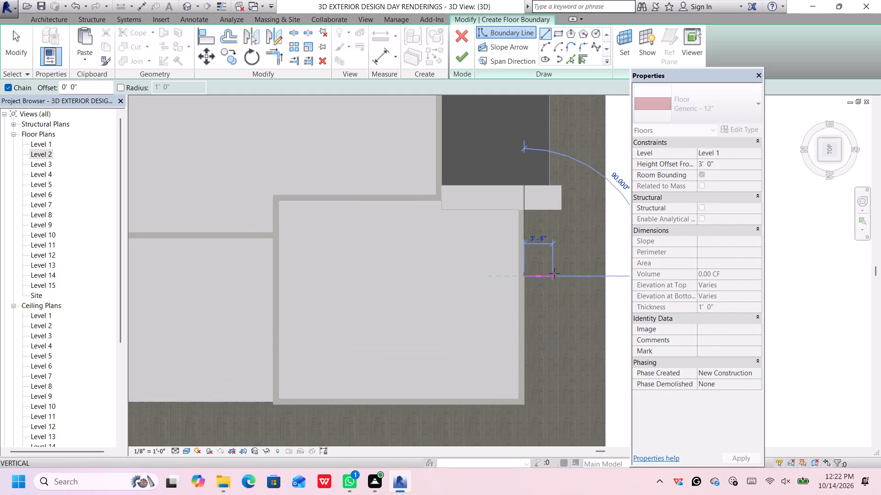
scroll(554, 273, "up", 2)
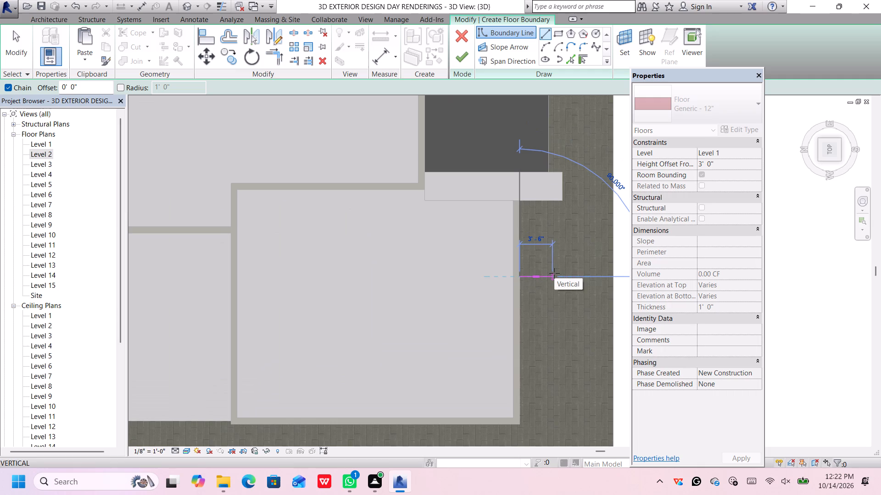
scroll(554, 273, "up", 3)
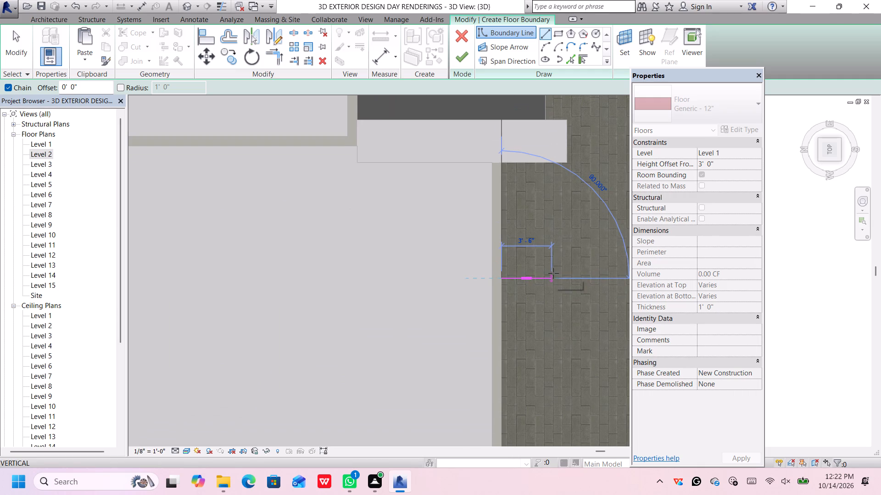
left_click(545, 274)
Continue the floor boundary parallel to the room's side wall with an edge about 18'-8" long, extending past the room's corner.
scroll(548, 322, "down", 2)
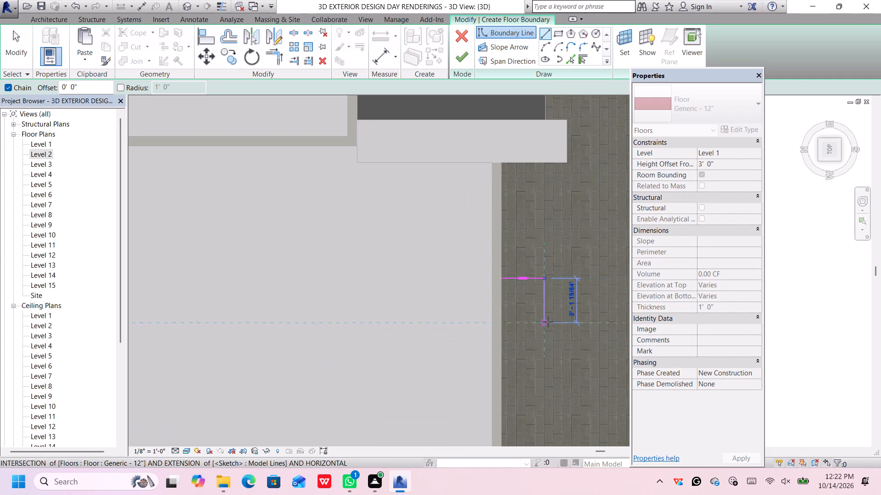
scroll(548, 322, "down", 5)
middle_click_drag(552, 347, 551, 306)
scroll(546, 344, "up", 1)
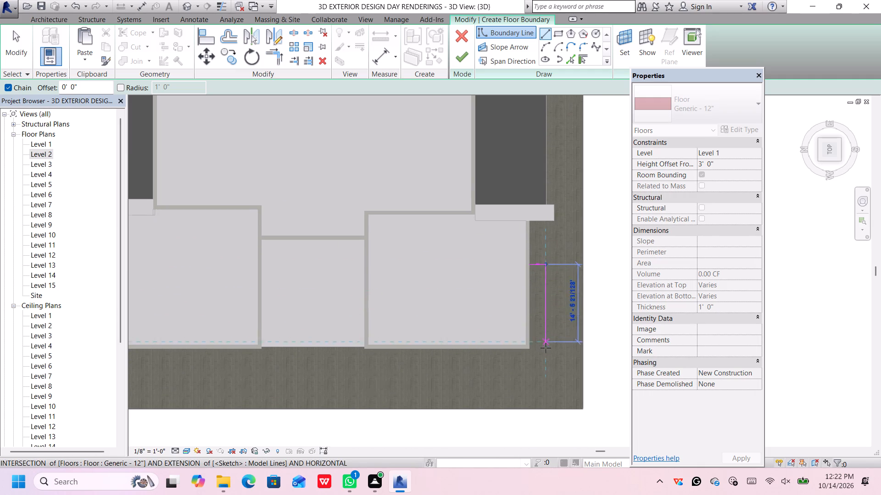
scroll(546, 357, "up", 3)
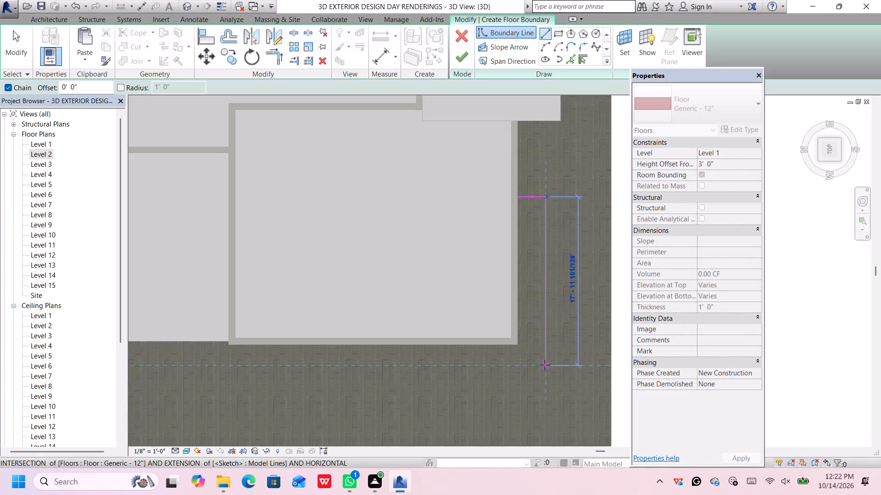
scroll(544, 368, "up", 1)
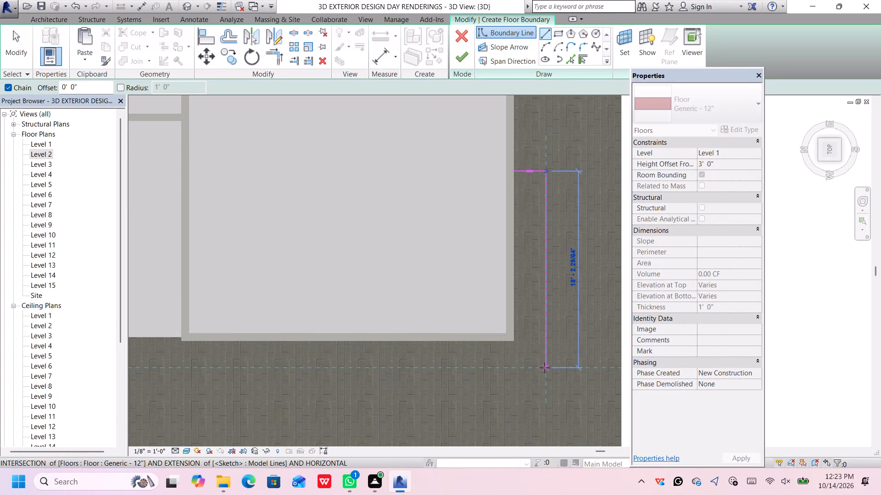
scroll(542, 368, "down", 2)
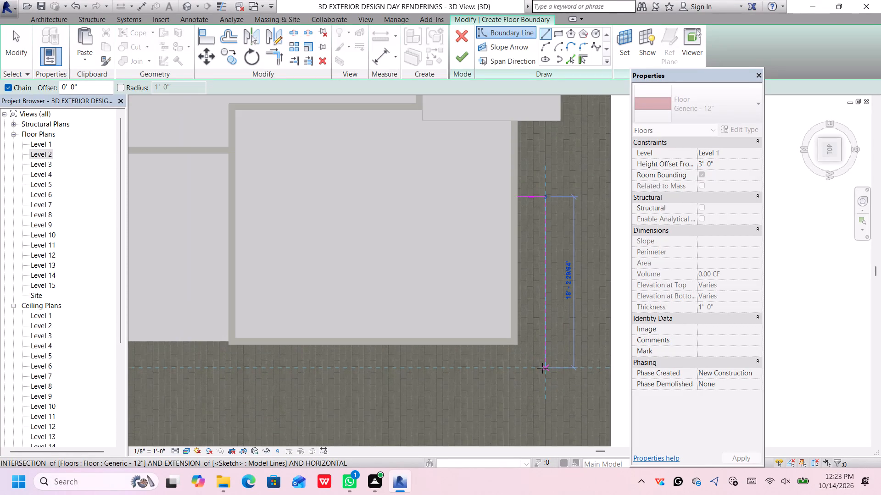
middle_click_drag(542, 368, 549, 369)
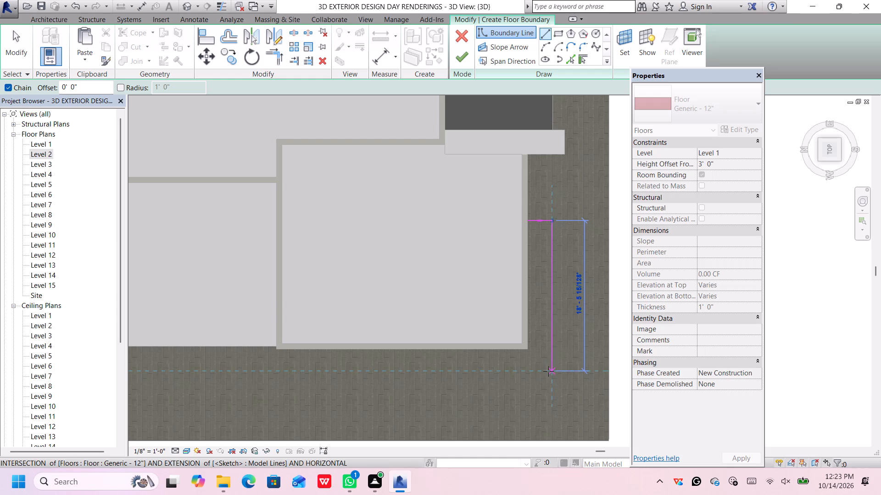
scroll(548, 372, "up", 2)
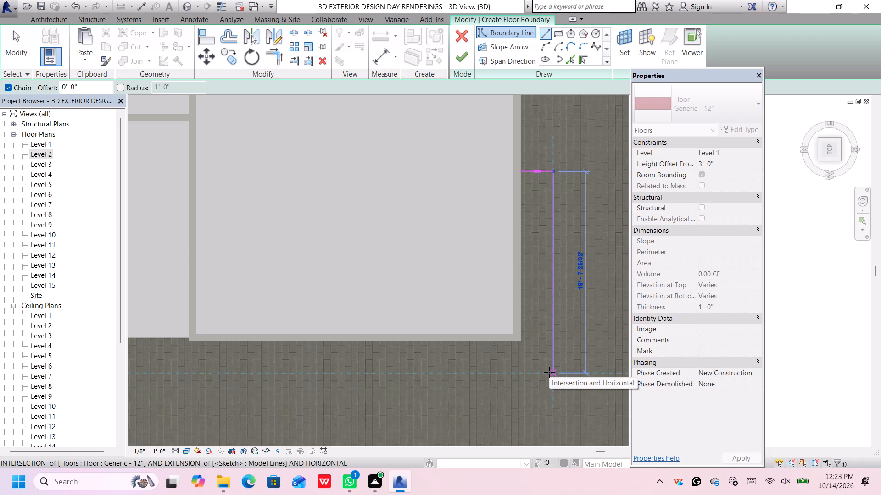
scroll(549, 372, "up", 3)
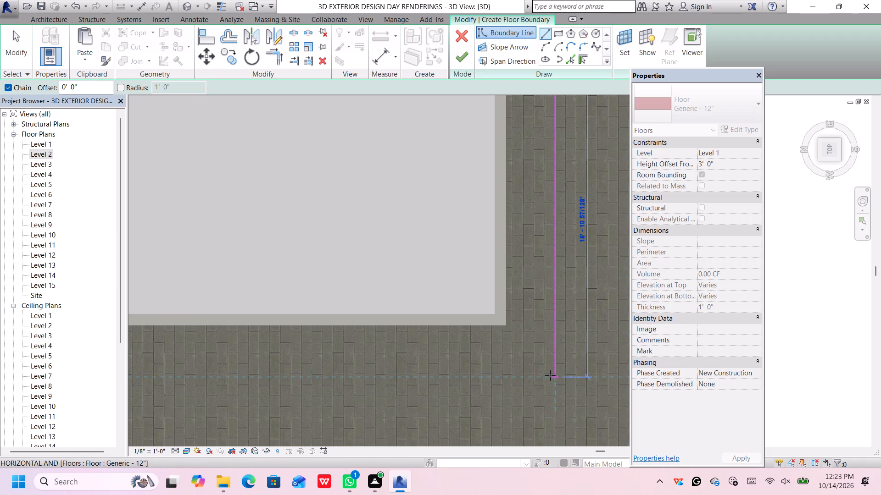
scroll(550, 375, "down", 5)
middle_click_drag(551, 375, 553, 373)
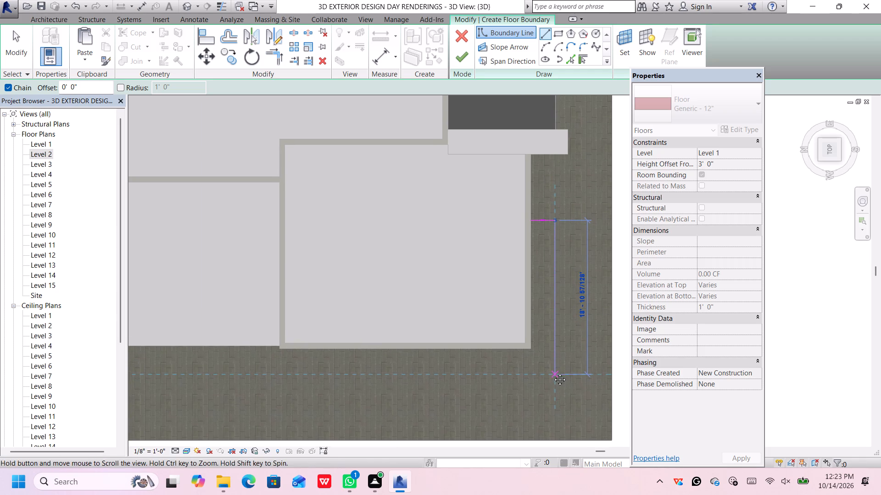
middle_click_drag(553, 373, 557, 369)
middle_click(557, 369)
middle_click(557, 369)
scroll(576, 394, "up", 6)
middle_click_drag(592, 408, 448, 294)
scroll(483, 321, "up", 1)
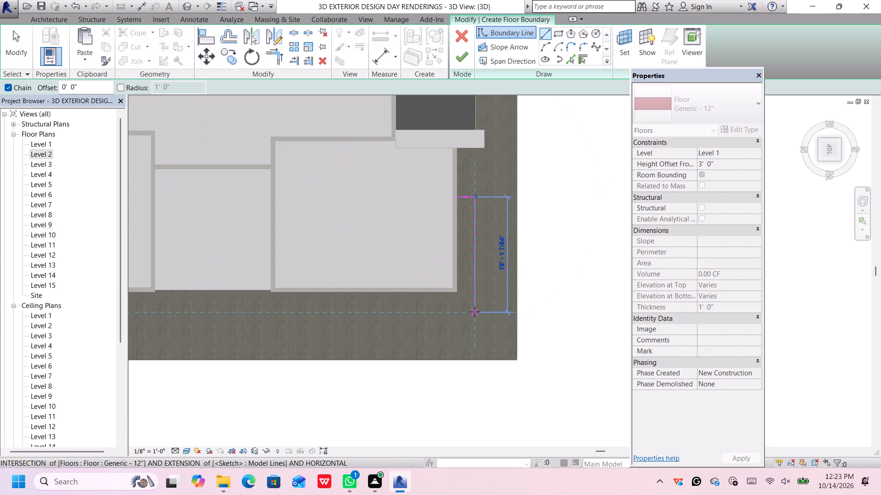
middle_click_drag(476, 313, 524, 340)
scroll(518, 338, "down", 1)
scroll(518, 338, "up", 3)
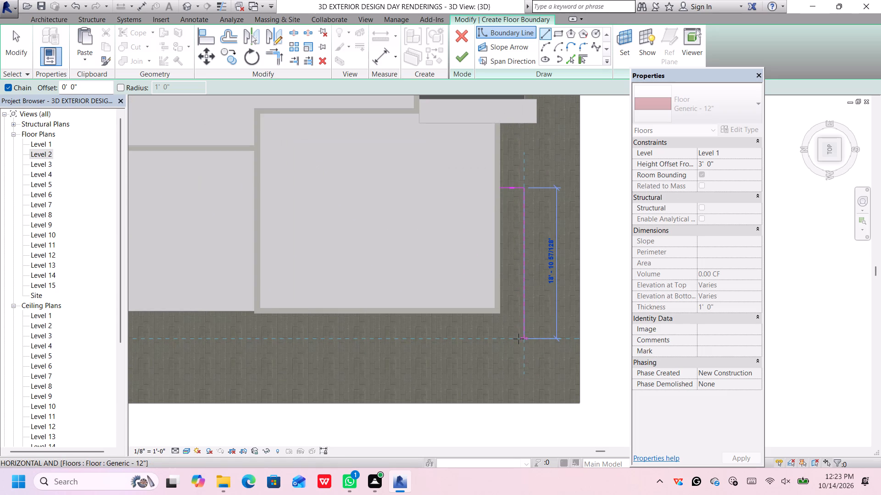
scroll(519, 339, "up", 1)
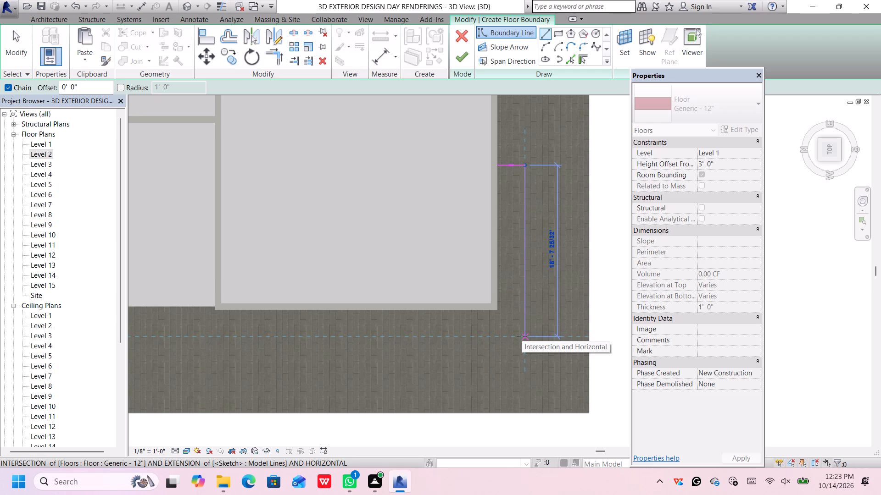
left_click(522, 336)
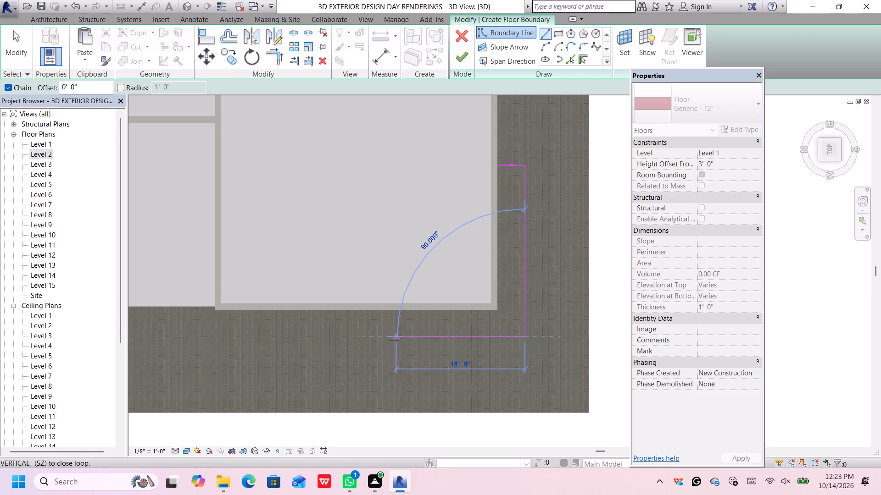
Draw the next floor boundary edge 20' long, parallel to the corner room's end wall.
middle_click_drag(345, 336, 454, 346)
middle_click(454, 346)
scroll(450, 346, "down", 2)
scroll(450, 346, "up", 1)
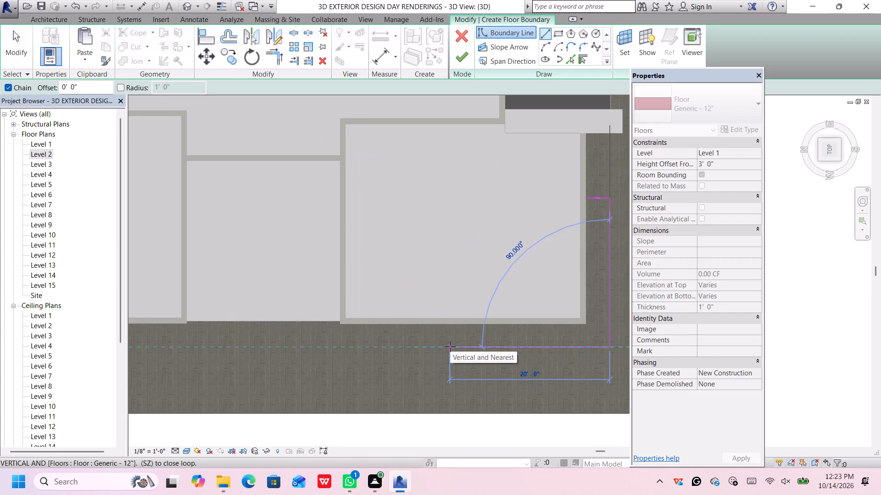
scroll(450, 346, "up", 2)
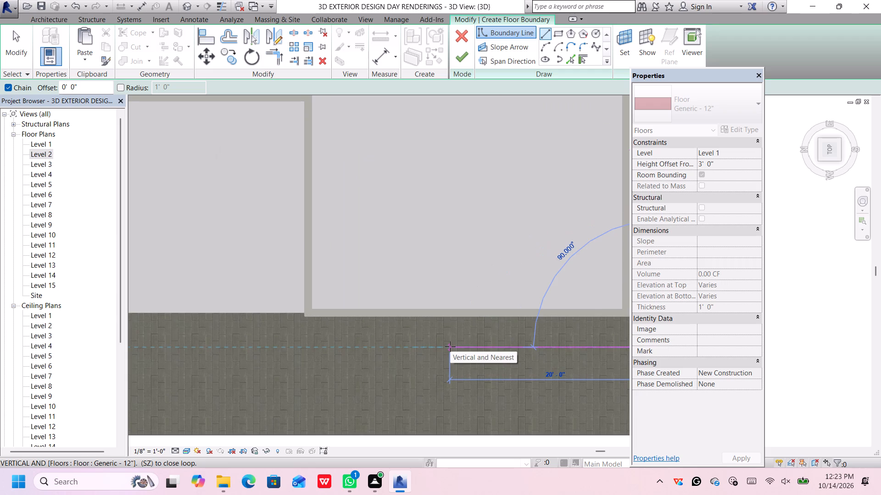
middle_click_drag(450, 346, 406, 338)
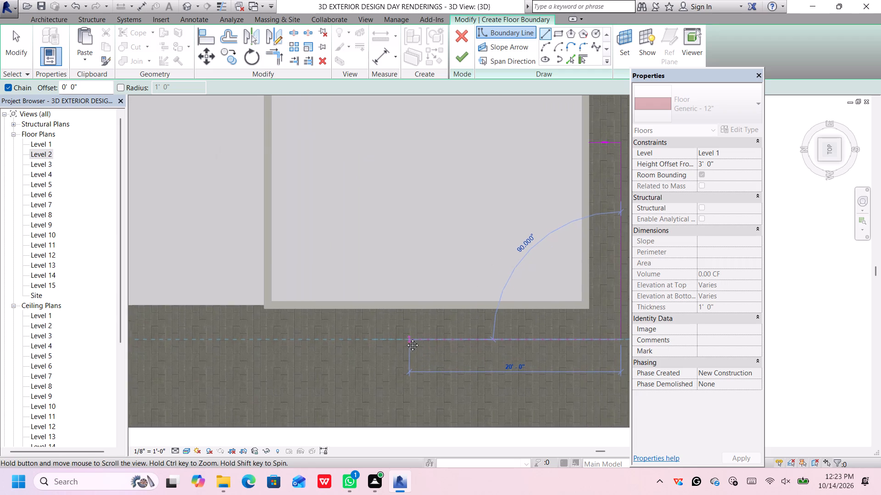
middle_click_drag(406, 338, 386, 340)
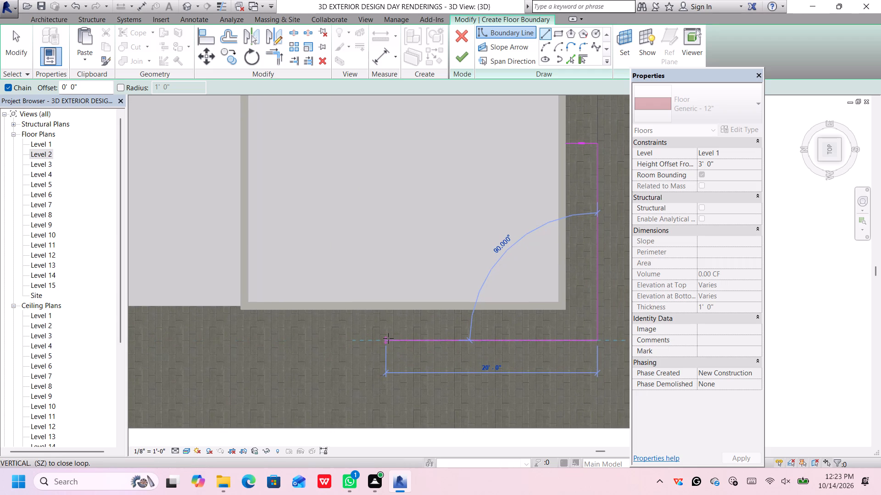
left_click(386, 340)
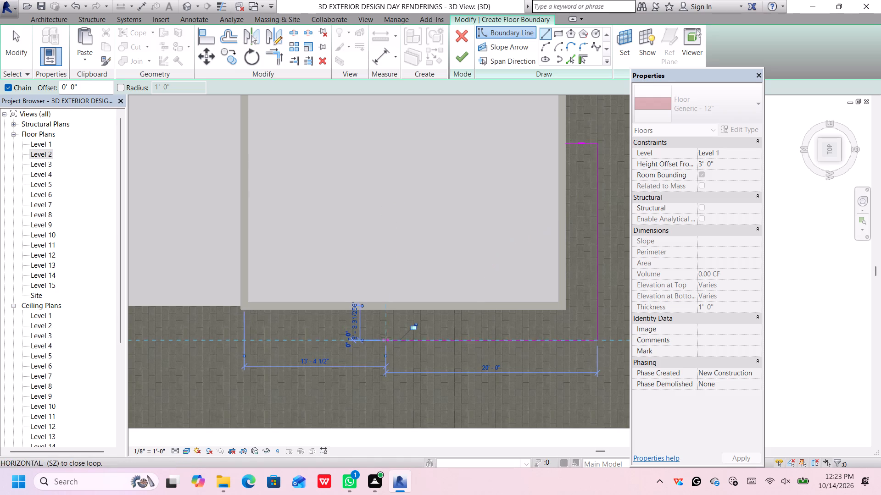
Close the L-shaped floor boundary by returning to the end wall and following the room's outer wall faces around the corner to the start point.
left_click(384, 309)
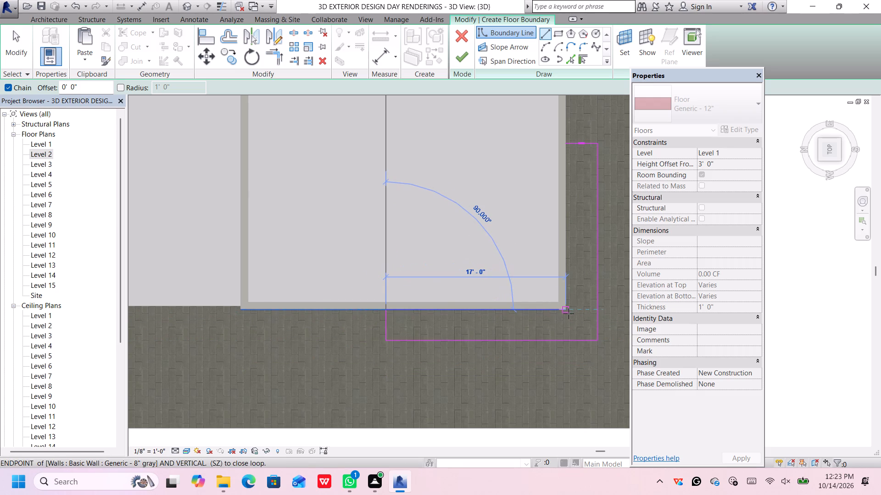
left_click(567, 309)
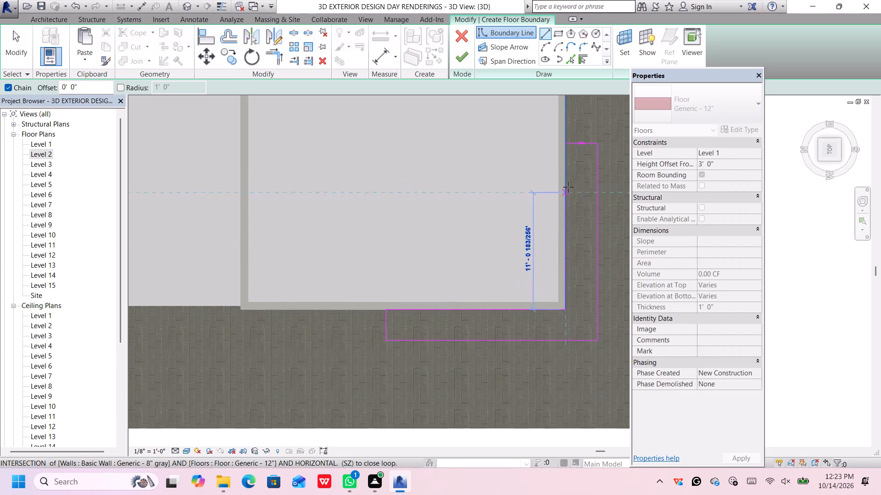
left_click(568, 143)
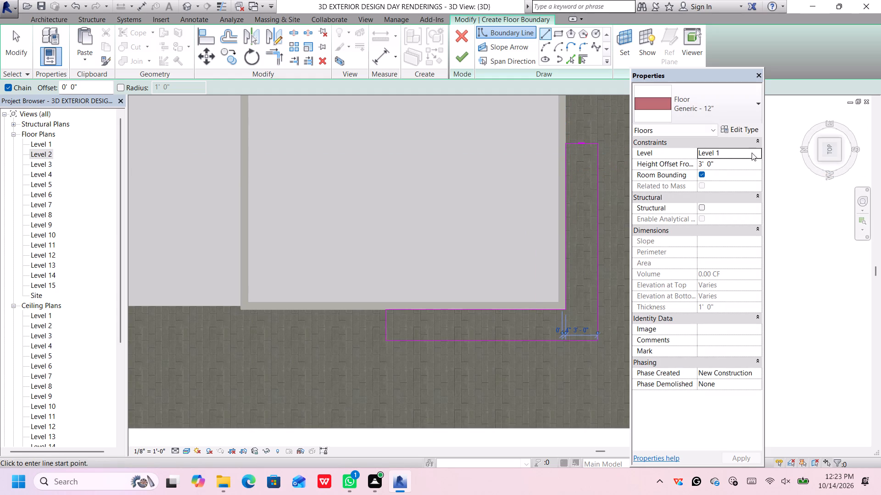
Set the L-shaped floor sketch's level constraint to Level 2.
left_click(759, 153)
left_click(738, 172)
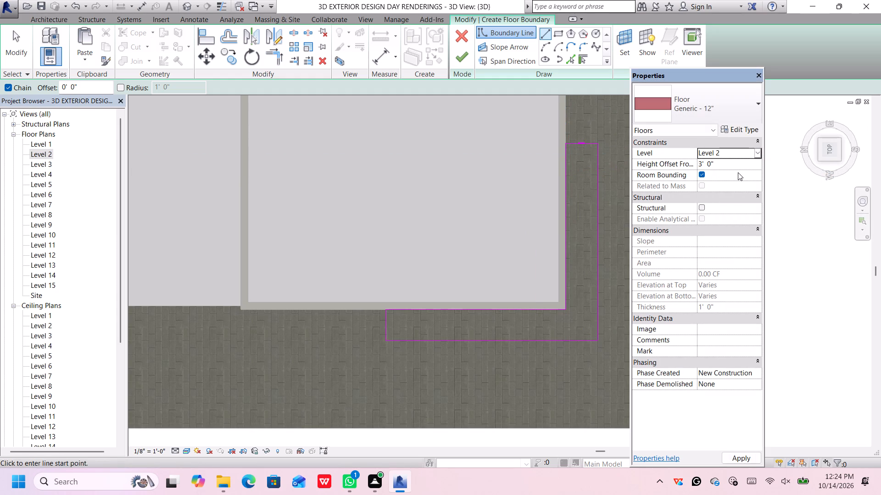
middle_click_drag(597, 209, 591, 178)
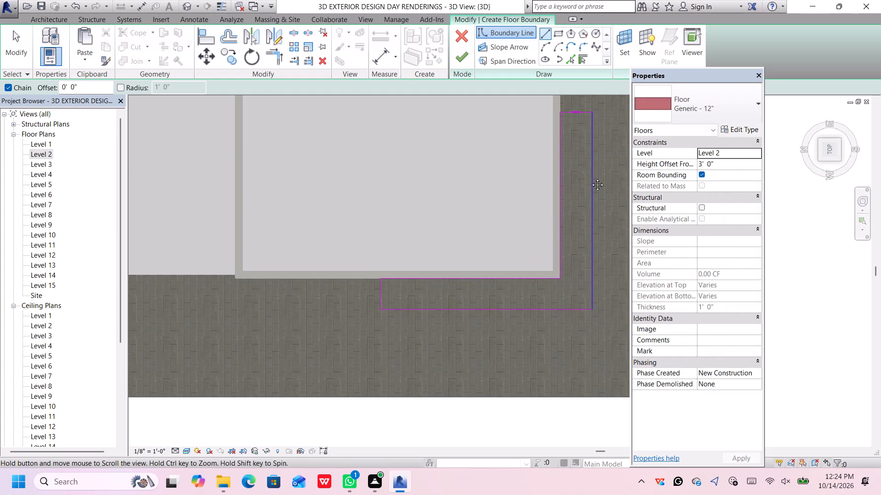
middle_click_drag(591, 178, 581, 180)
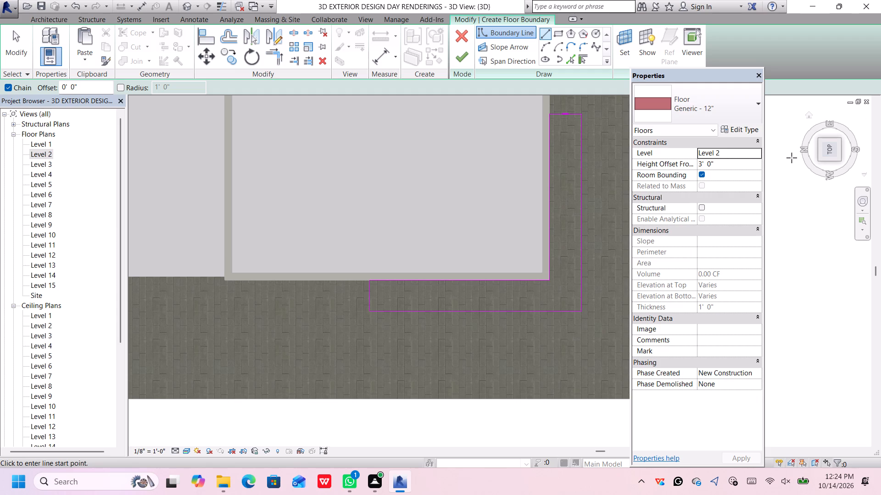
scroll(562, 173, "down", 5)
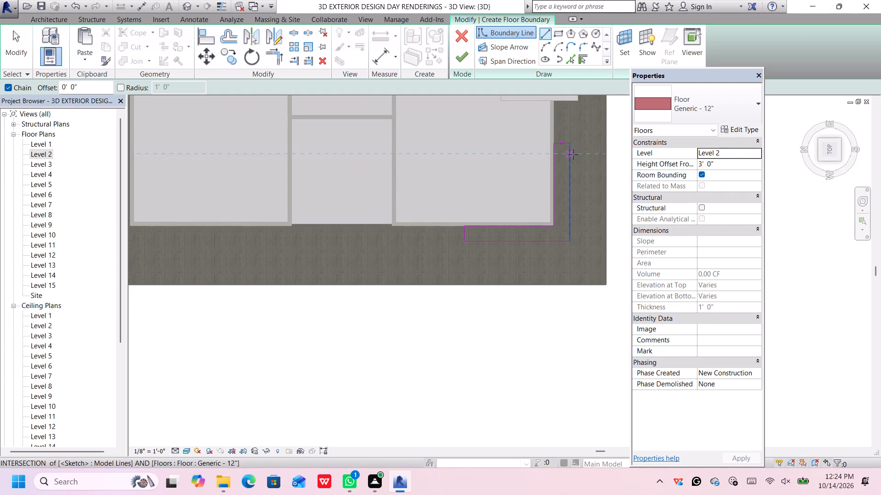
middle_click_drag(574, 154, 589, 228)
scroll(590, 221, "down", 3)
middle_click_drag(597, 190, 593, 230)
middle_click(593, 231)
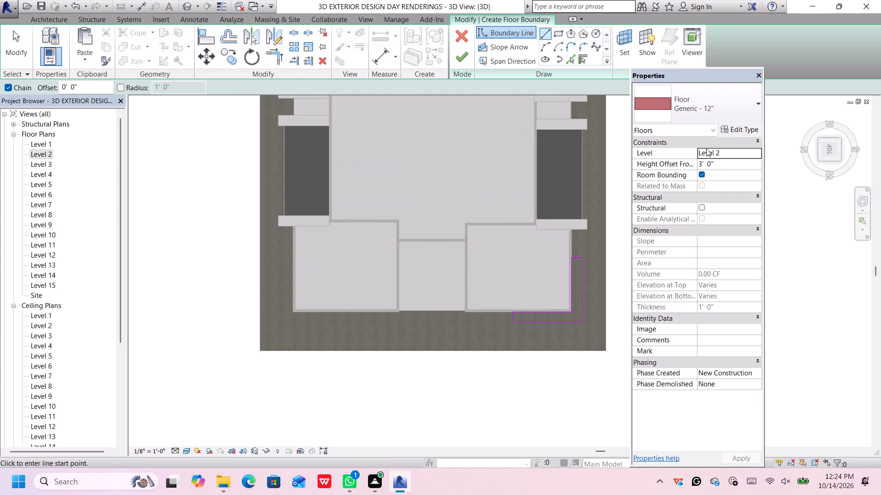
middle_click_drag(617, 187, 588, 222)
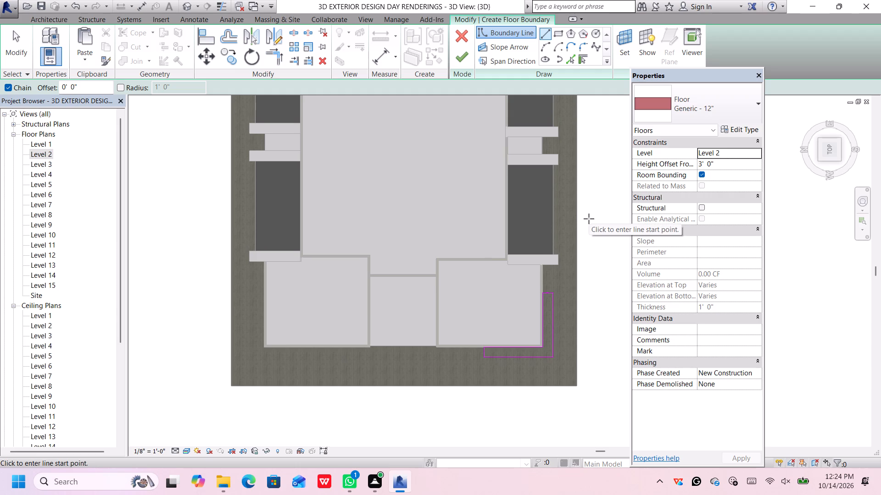
Open the Level 2 floor plan and bring the lower-left corner room with the L-shaped floor sketch into view.
double_click(47, 154)
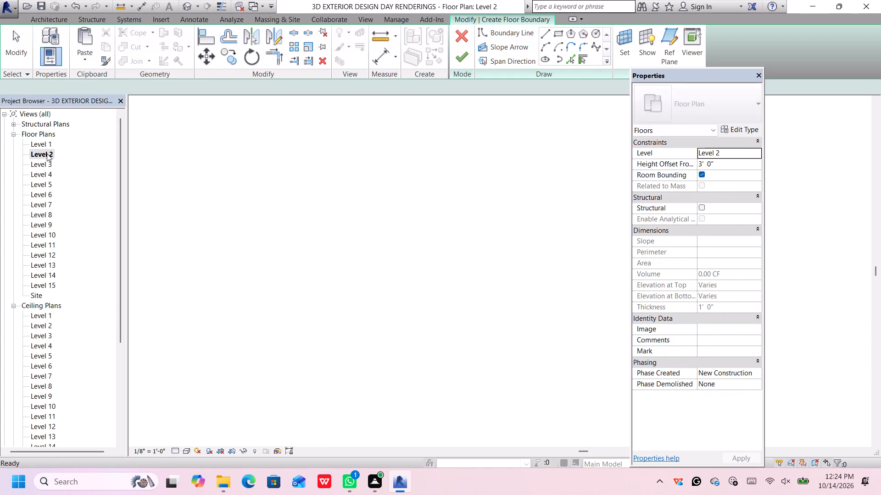
middle_click_drag(381, 346, 391, 305)
middle_click(392, 303)
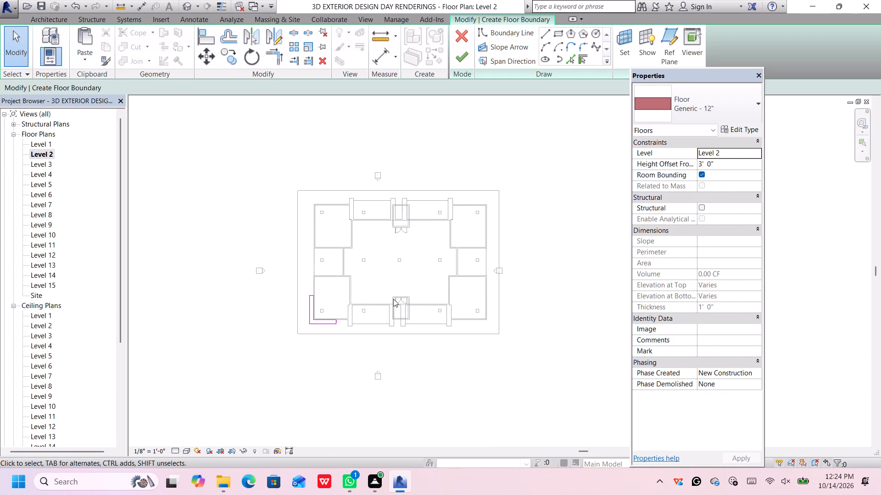
scroll(353, 319, "up", 7)
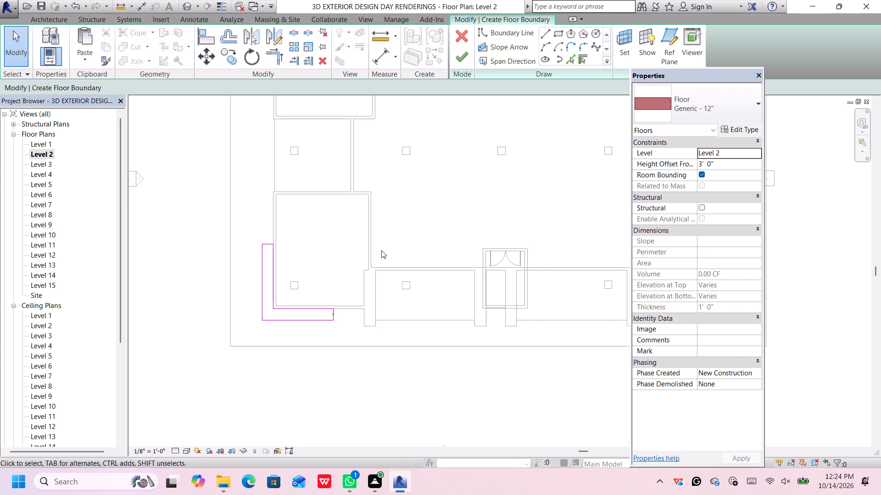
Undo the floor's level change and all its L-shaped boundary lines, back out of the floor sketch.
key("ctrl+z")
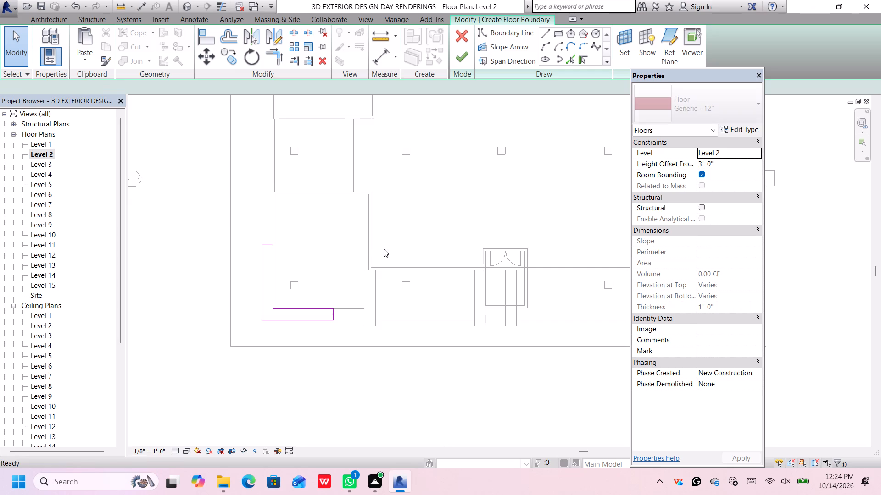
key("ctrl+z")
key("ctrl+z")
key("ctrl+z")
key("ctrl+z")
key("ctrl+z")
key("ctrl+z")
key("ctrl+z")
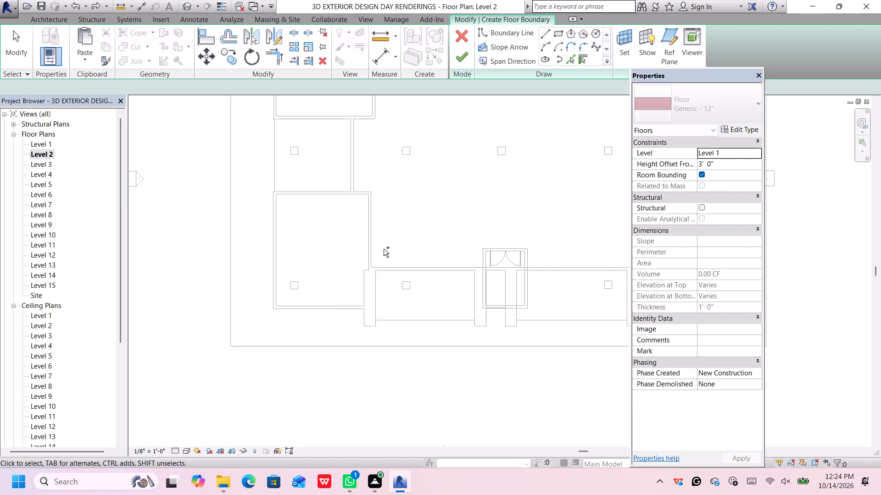
In the Level 2 plan, start a Generic - 12" floor boundary with a short line outward from the lower-left corner room's lower wall.
scroll(423, 225, "down", 1)
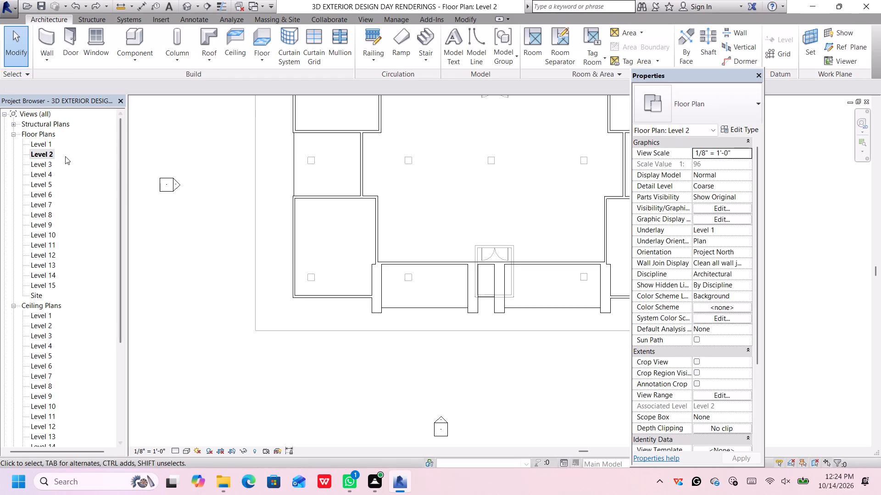
scroll(51, 152, "down", 5)
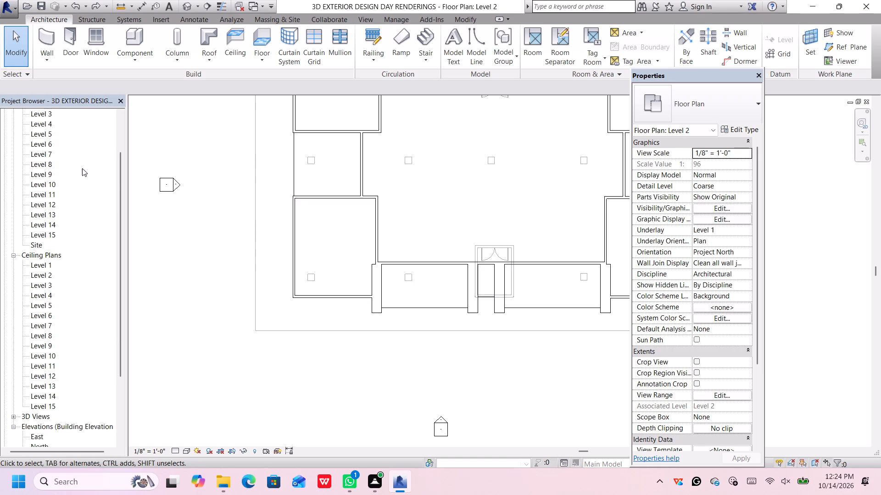
scroll(339, 181, "down", 3)
scroll(411, 191, "down", 4)
middle_click_drag(428, 183, 422, 222)
scroll(422, 220, "up", 4)
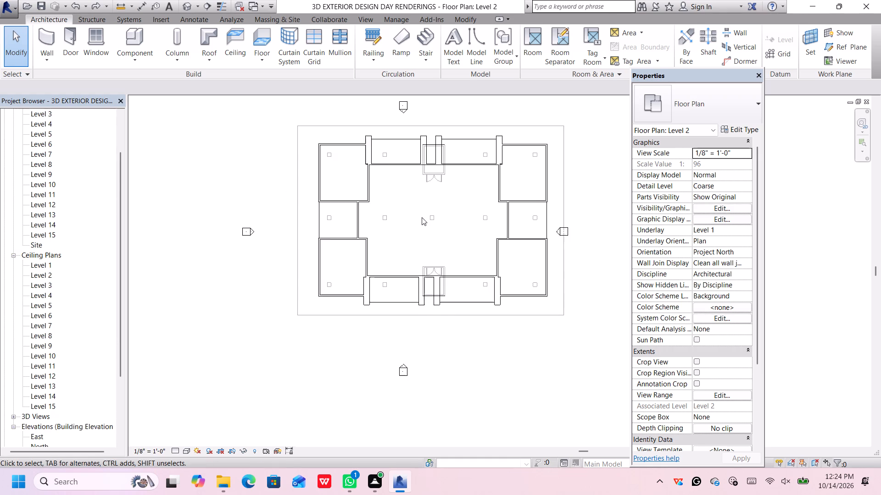
middle_click_drag(447, 225, 422, 209)
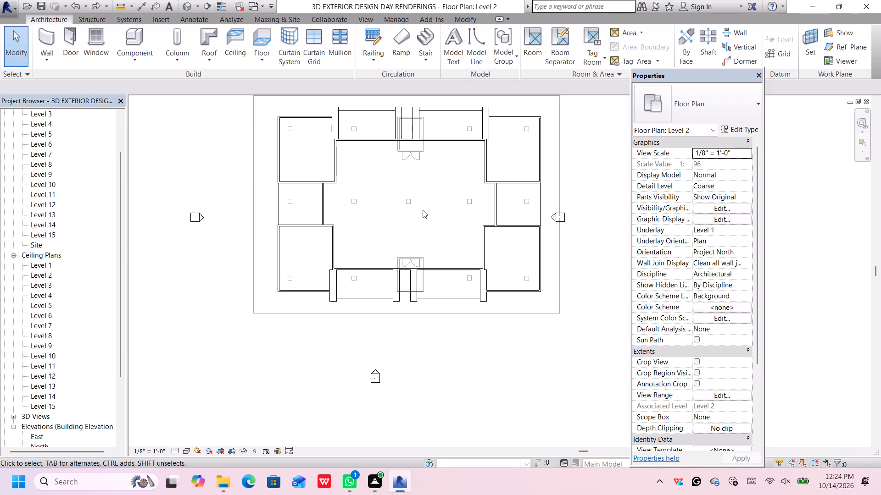
scroll(273, 253, "up", 3)
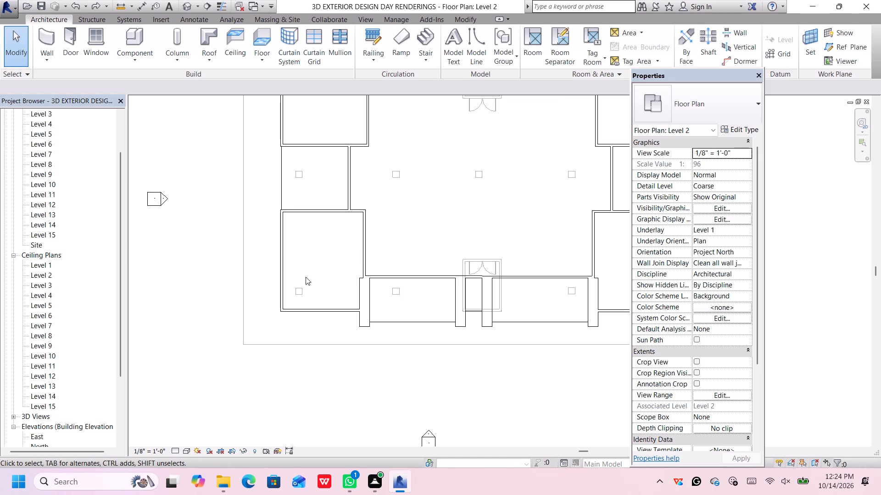
middle_click_drag(311, 283, 304, 266)
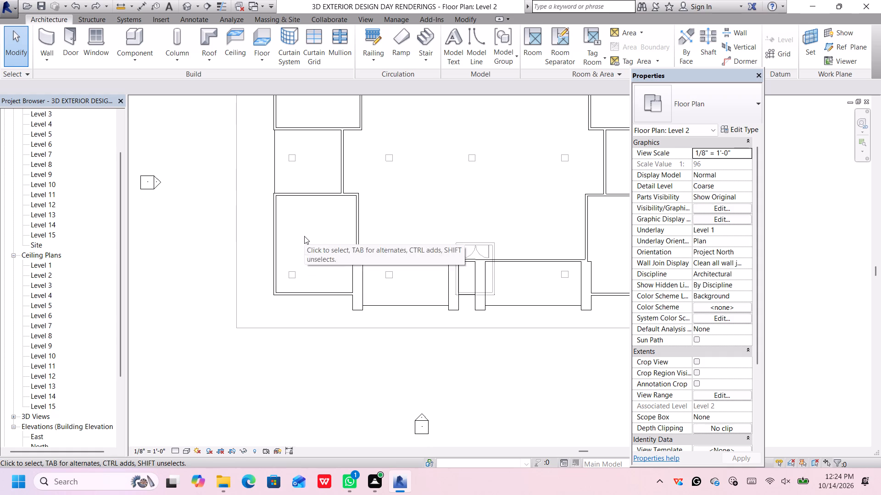
middle_click_drag(305, 235, 307, 257)
middle_click_drag(307, 247, 307, 260)
scroll(291, 249, "up", 2)
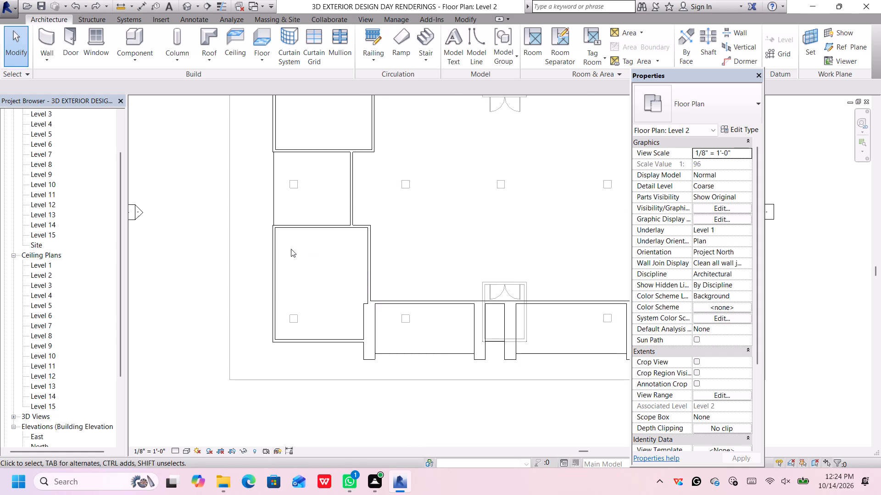
middle_click_drag(319, 289, 308, 263)
middle_click_drag(305, 265, 282, 256)
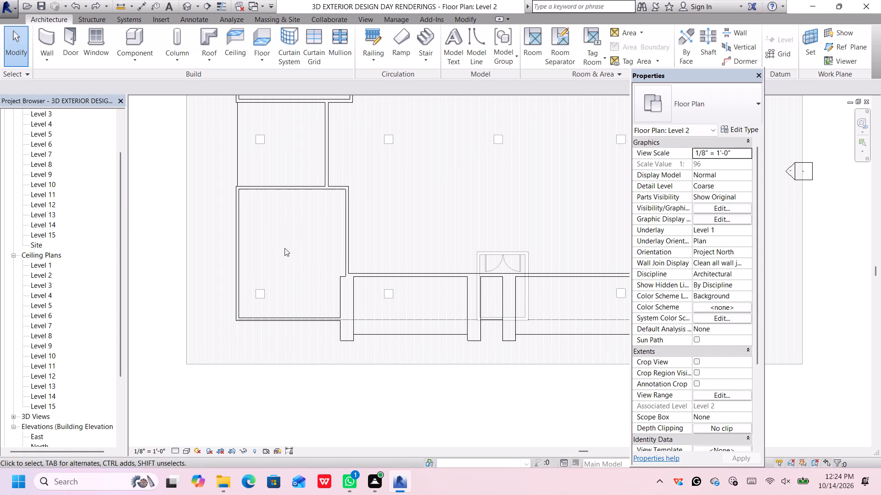
scroll(287, 257, "up", 2)
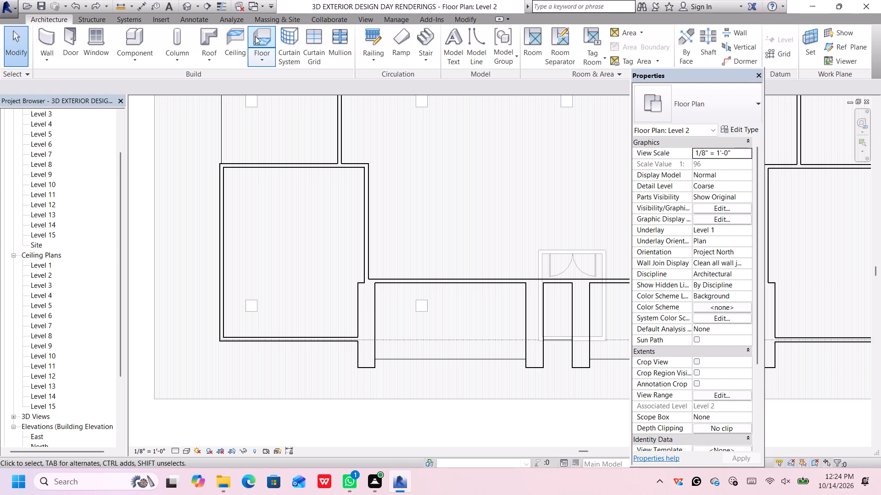
left_click(255, 36)
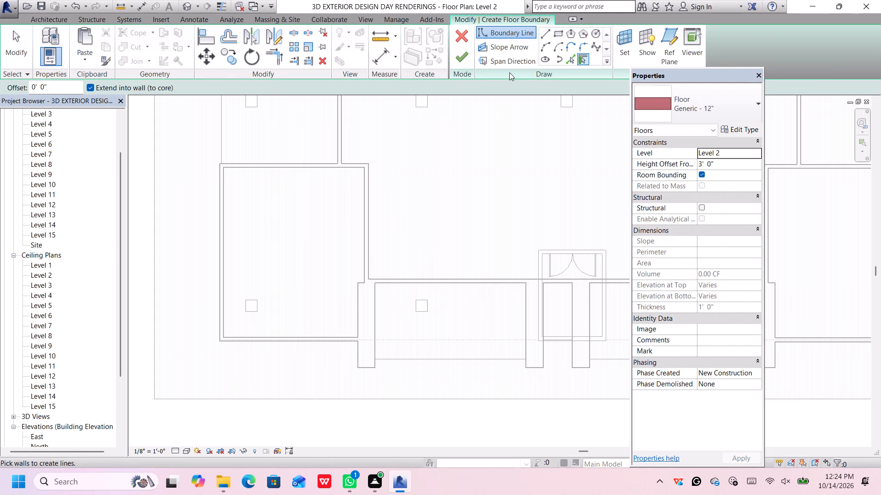
left_click(544, 33)
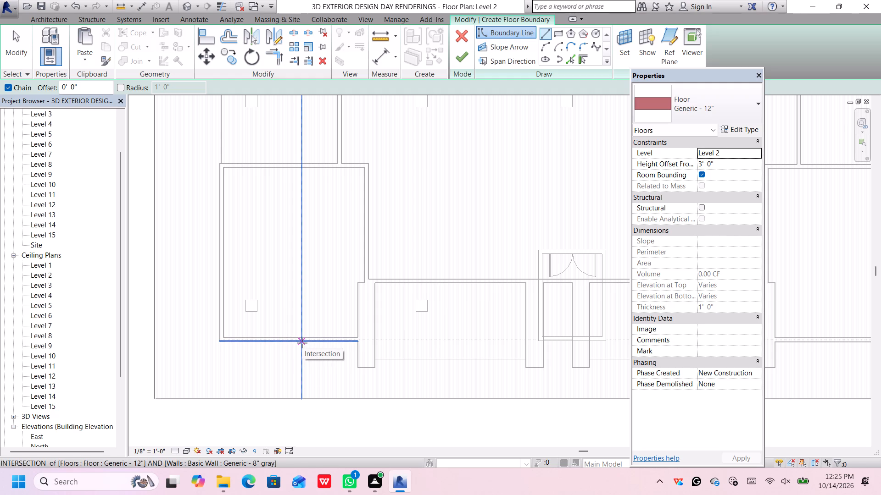
left_click(294, 343)
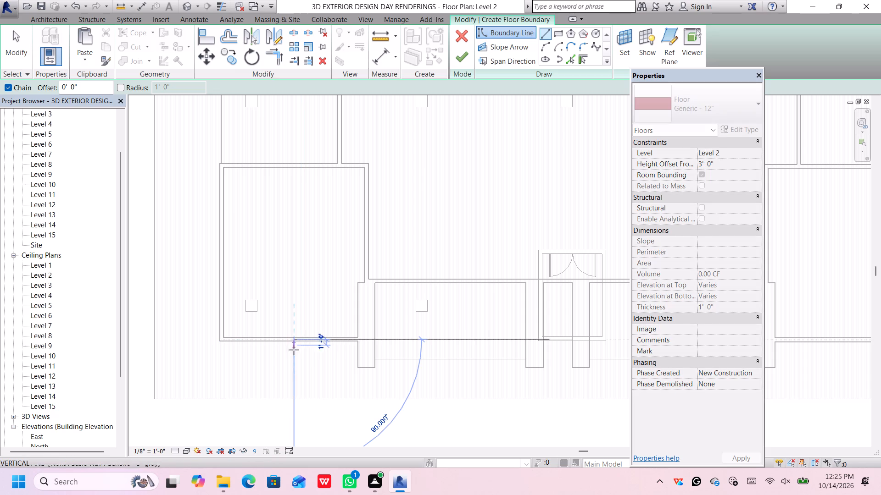
left_click(294, 362)
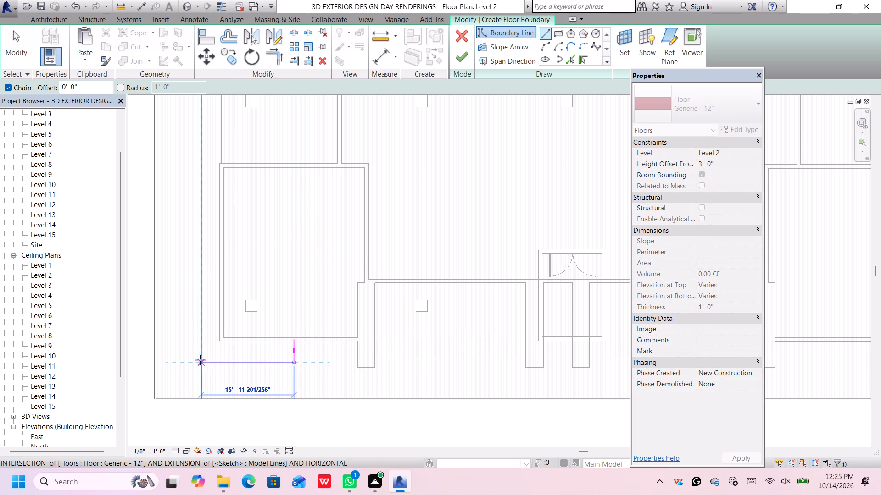
Continue the floor boundary parallel to the room's lower wall with an edge about 17'-4" long, extending past the outer corner.
scroll(197, 360, "up", 3)
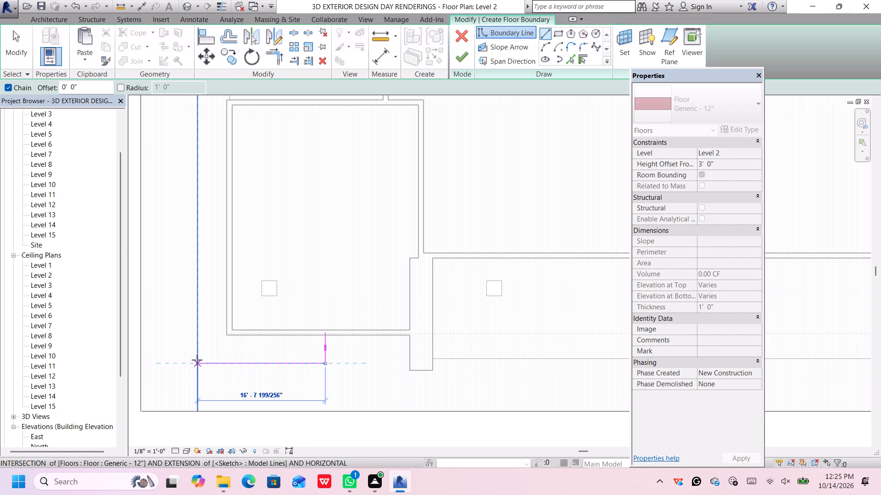
scroll(197, 359, "down", 2)
middle_click_drag(198, 360, 200, 363)
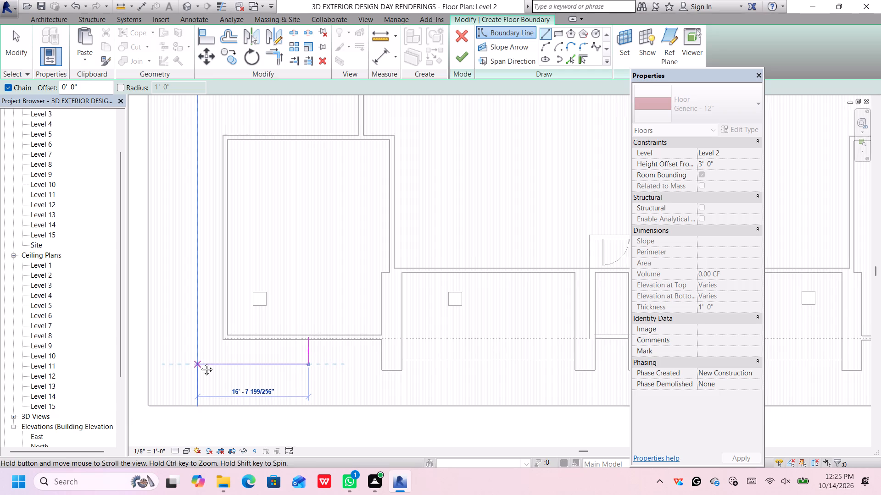
middle_click_drag(200, 363, 218, 390)
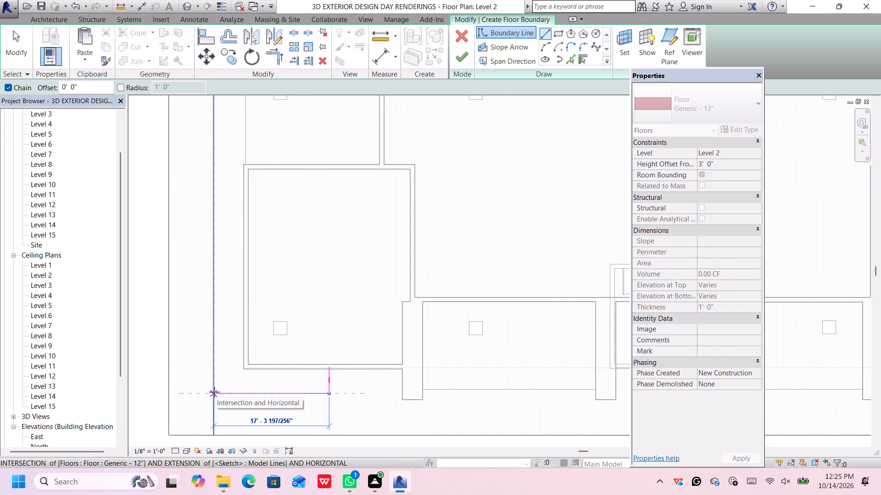
left_click(214, 392)
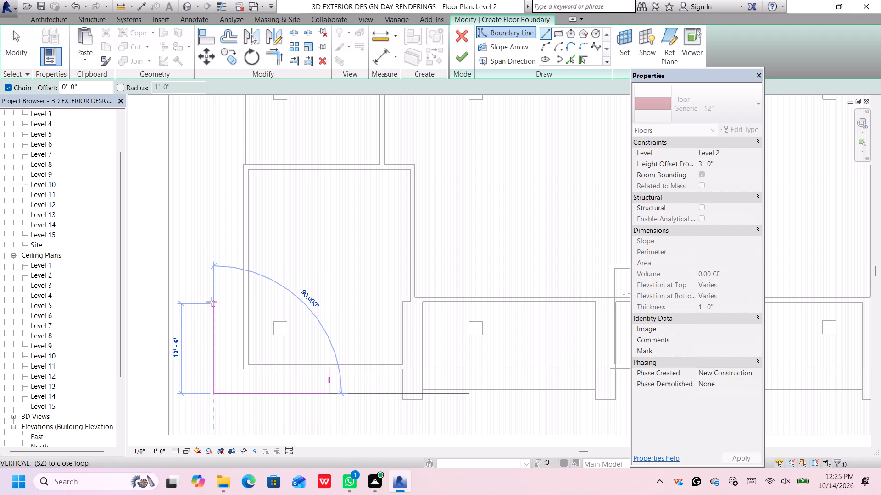
Draw a 14' boundary edge parallel to the room's outer side wall and return about 4'-6" to that wall's outer face.
scroll(212, 302, "up", 1)
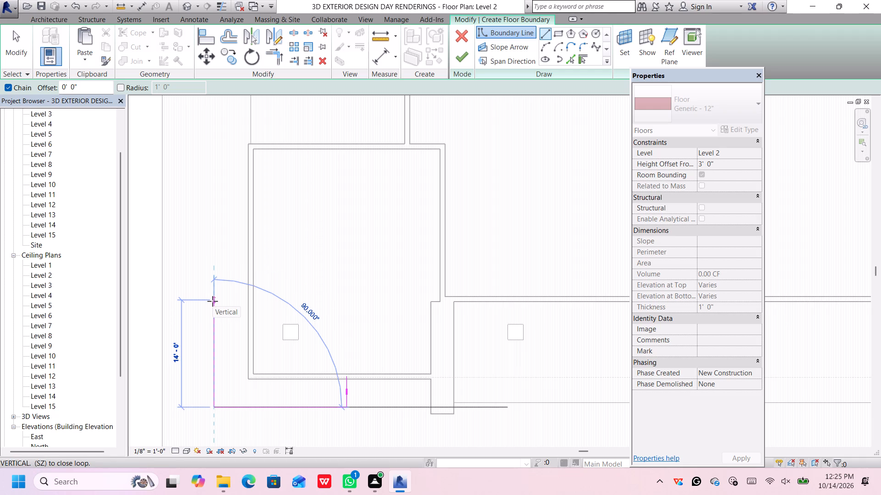
left_click(212, 300)
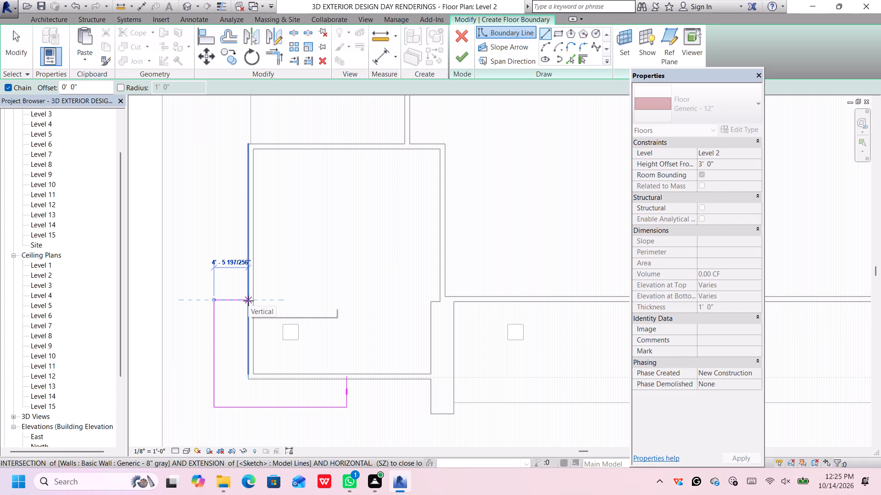
left_click(248, 301)
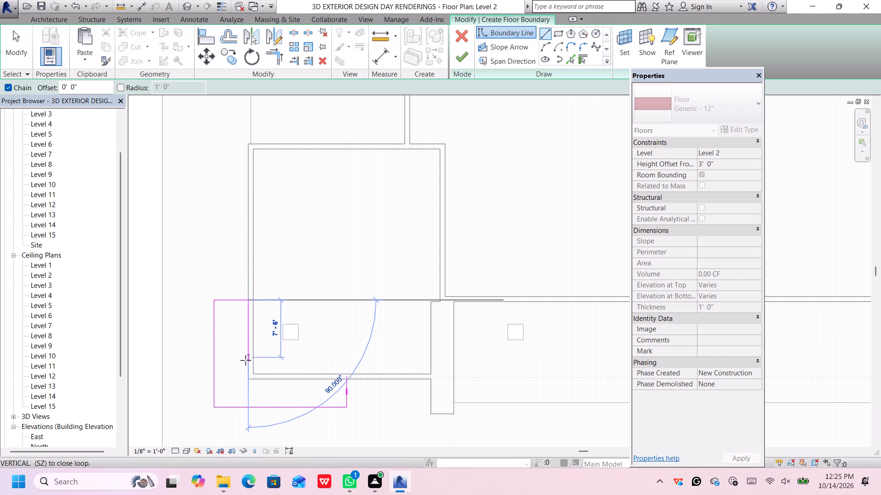
Close the L-shaped boundary along the room's outer wall faces, around its corner and about 12'-10" along the lower wall to the first line.
left_click(250, 378)
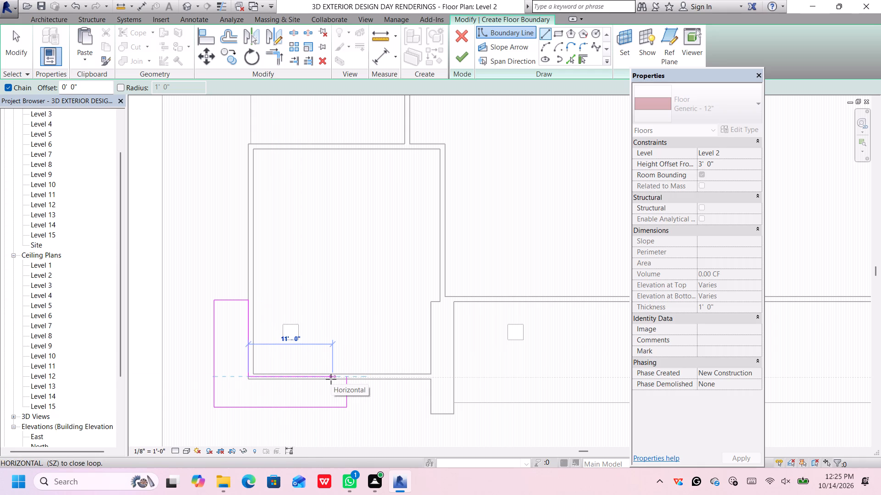
key("ctrl+z")
scroll(249, 379, "up", 12)
left_click(249, 374)
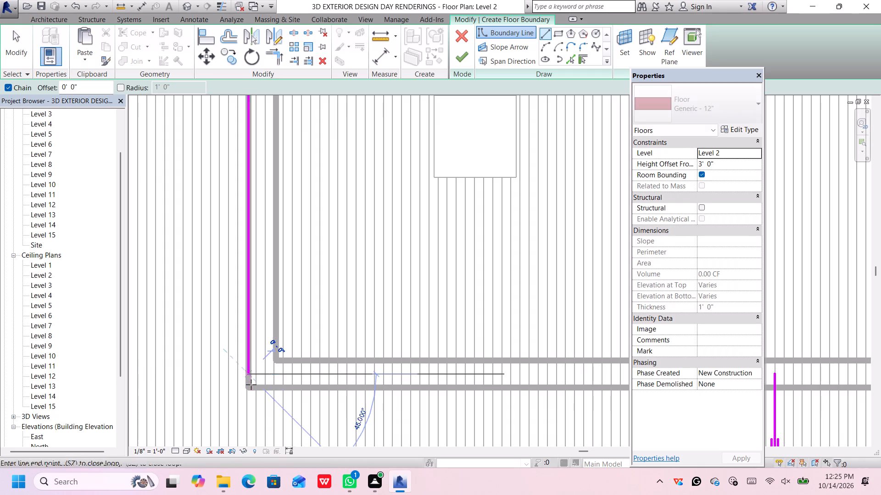
left_click(248, 390)
scroll(262, 381, "down", 9)
scroll(405, 384, "up", 2)
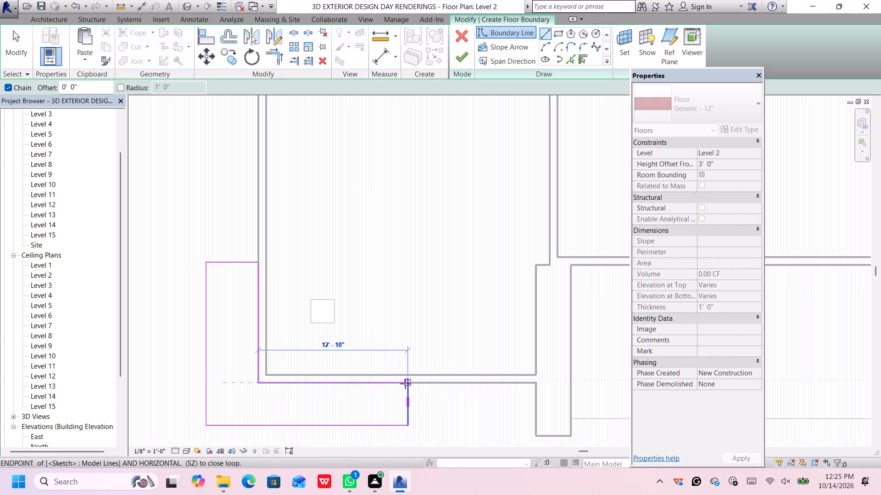
scroll(405, 384, "up", 7)
left_click(411, 382)
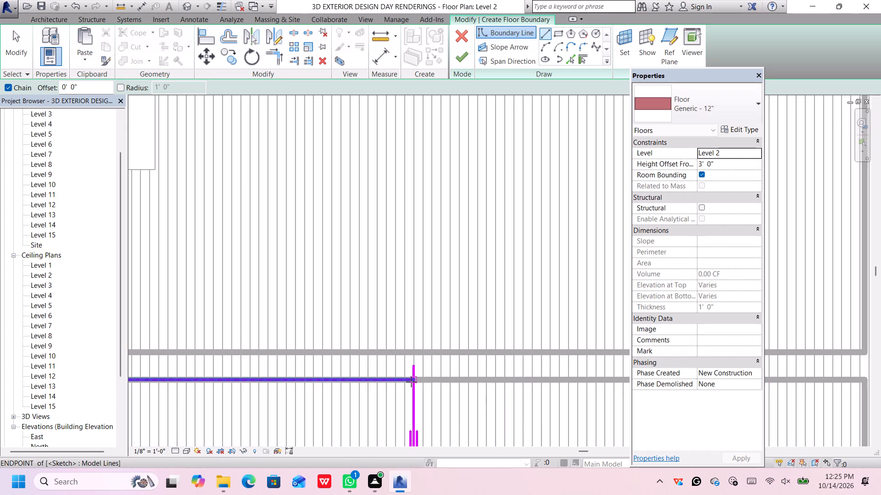
Pull the overshooting end of the L-shaped boundary's short end line back to the lower wall's outer face, meeting the adjoining edge.
scroll(411, 382, "down", 10)
scroll(426, 383, "up", 5)
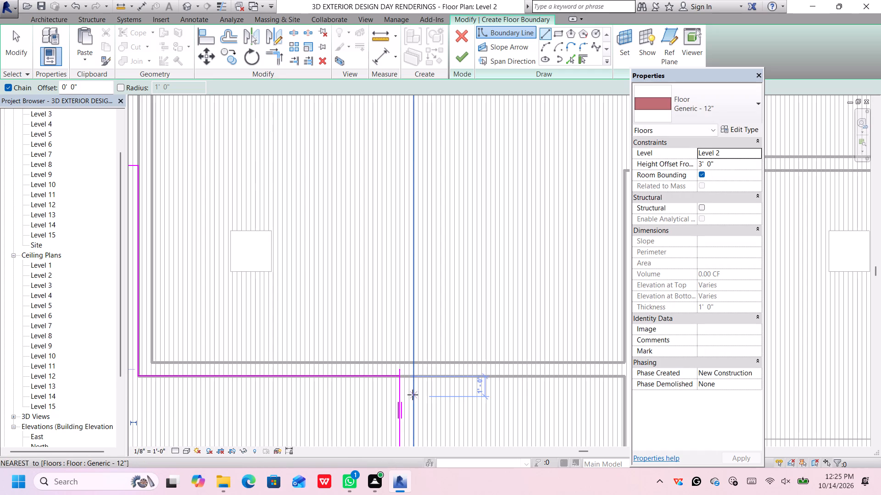
scroll(413, 395, "down", 2)
middle_click_drag(414, 393, 416, 372)
middle_click(416, 372)
scroll(417, 374, "down", 1)
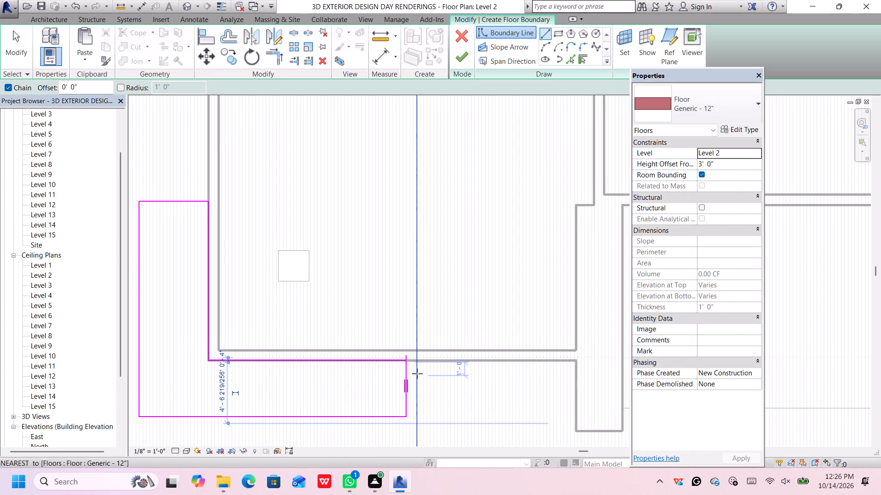
key("Escape")
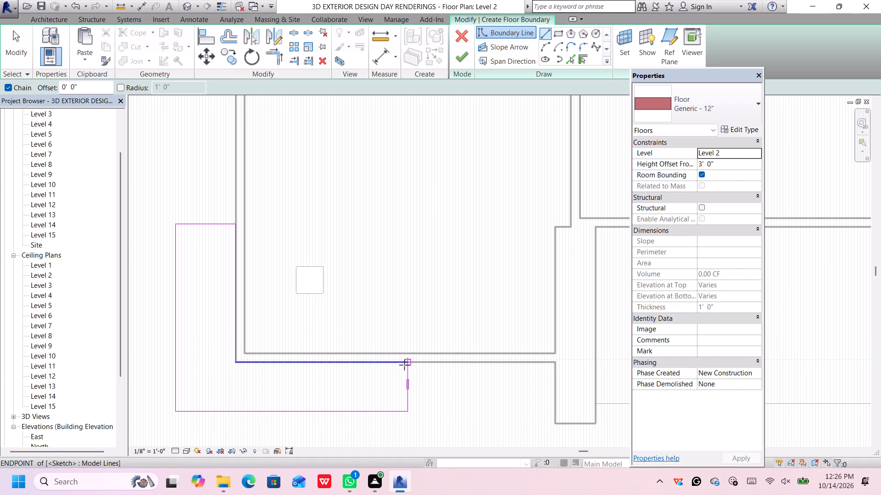
scroll(405, 365, "up", 1)
key("Escape")
scroll(415, 361, "up", 3)
left_click(404, 358)
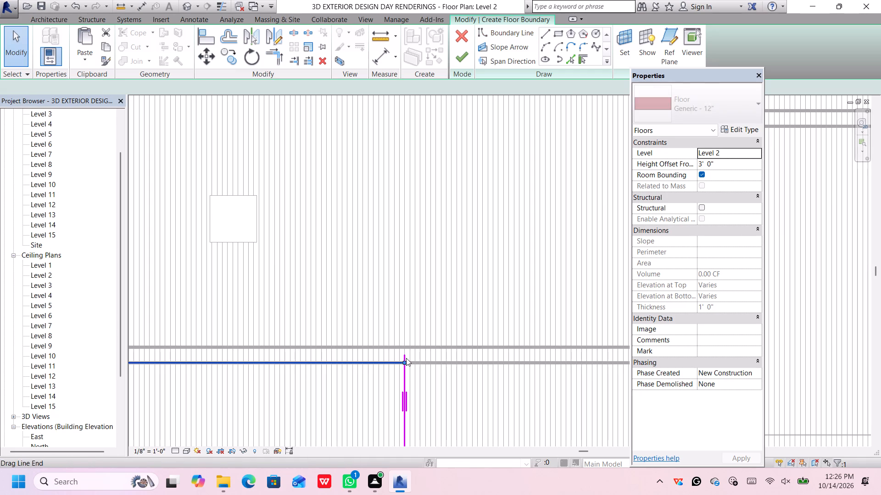
scroll(406, 356, "up", 7)
left_click(402, 357)
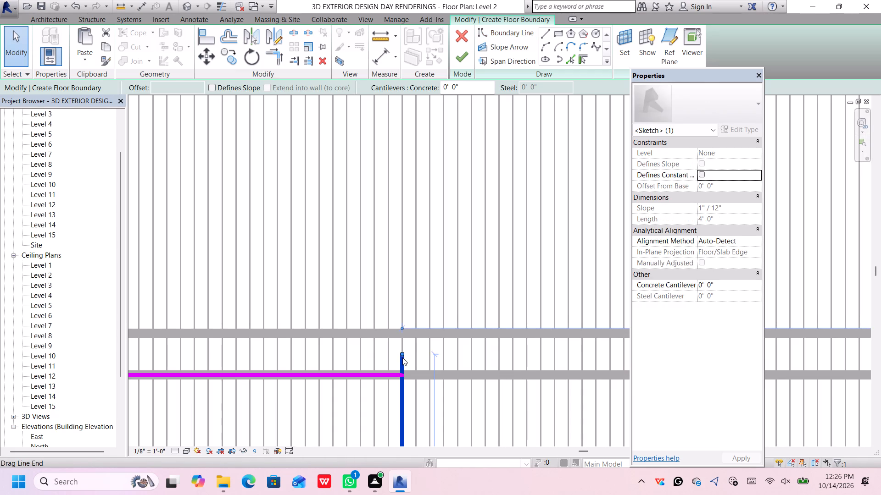
left_click_drag(402, 354, 403, 377)
Set the width of the boundary's leg along the room's outer side wall to 3'.
scroll(403, 374, "down", 7)
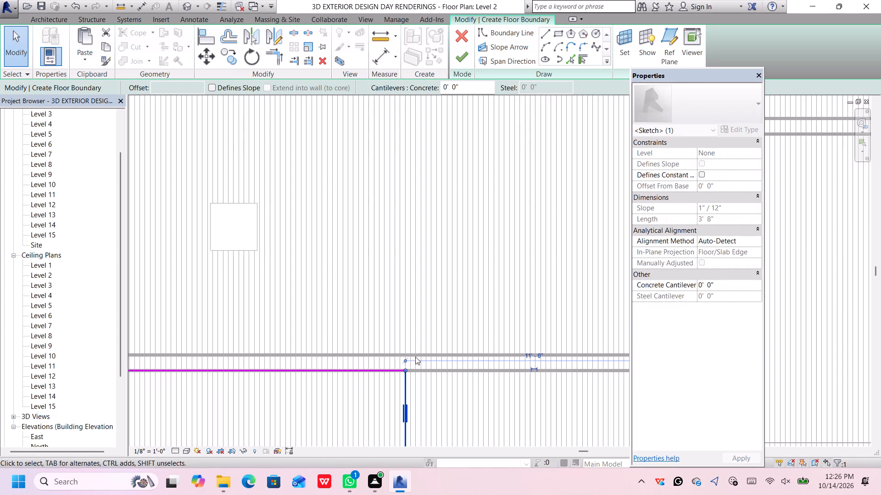
scroll(419, 354, "down", 7)
middle_click_drag(429, 349, 430, 330)
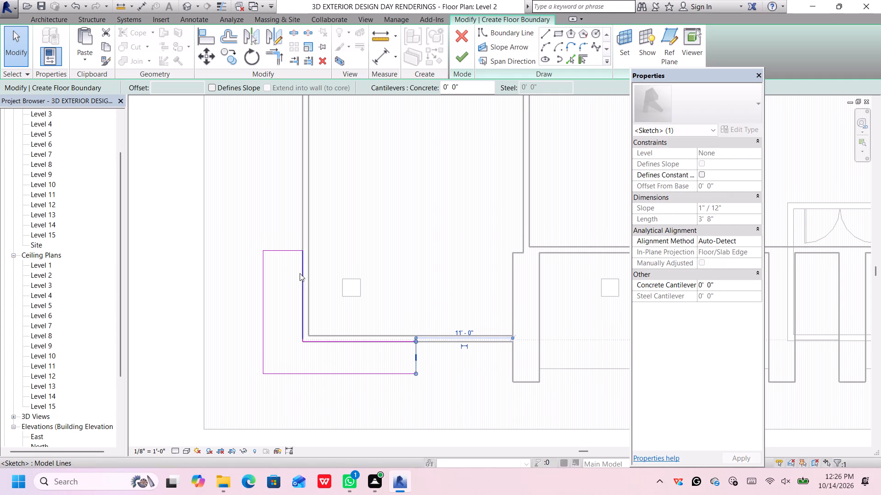
left_click(285, 251)
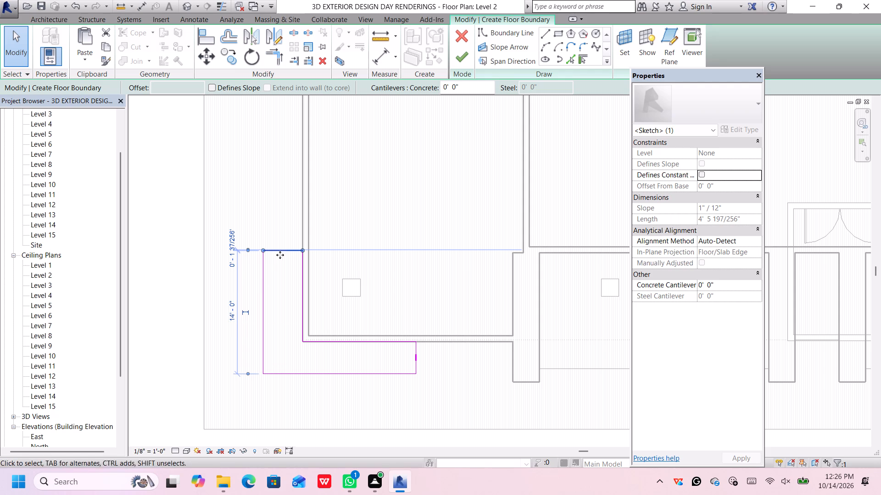
left_click(265, 297)
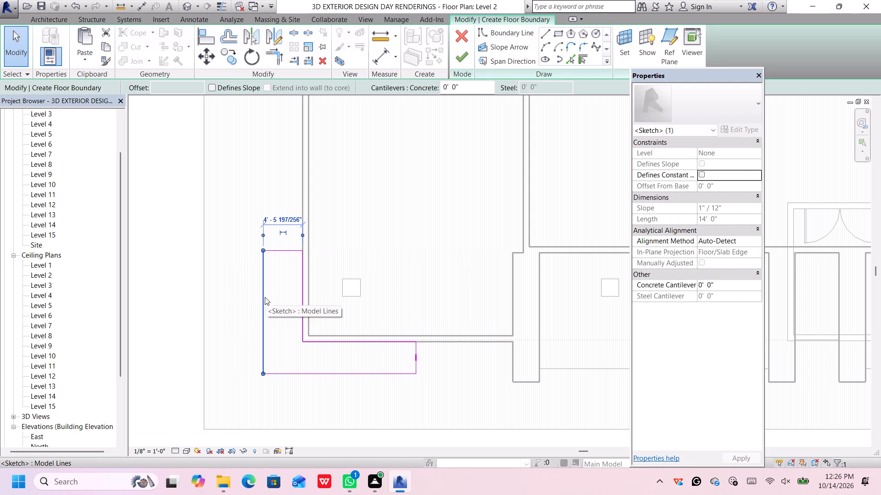
left_click(297, 215)
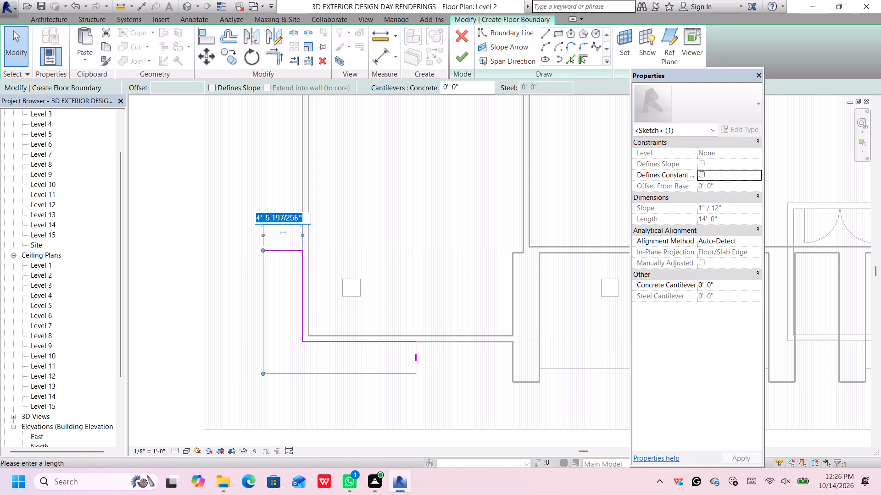
key("3")
key("apostrophe")
key("Return")
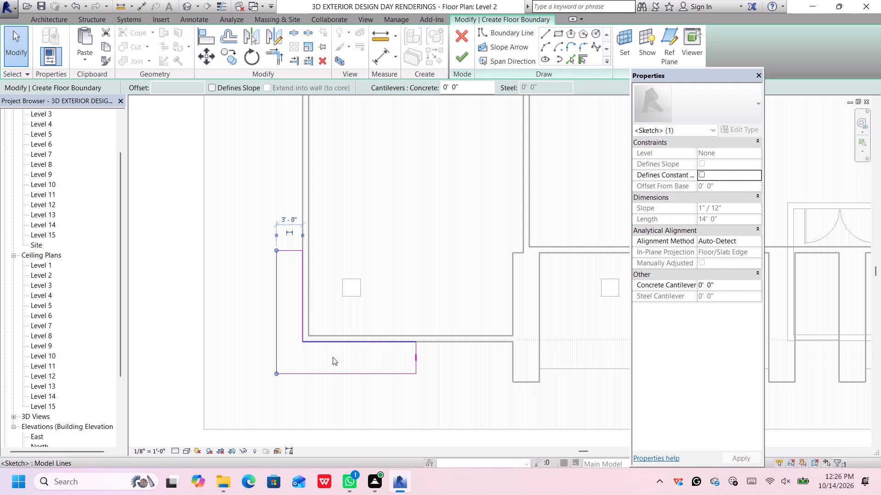
Set the width of the boundary's leg along the room's lower wall to 3'.
left_click(414, 356)
left_click(397, 373)
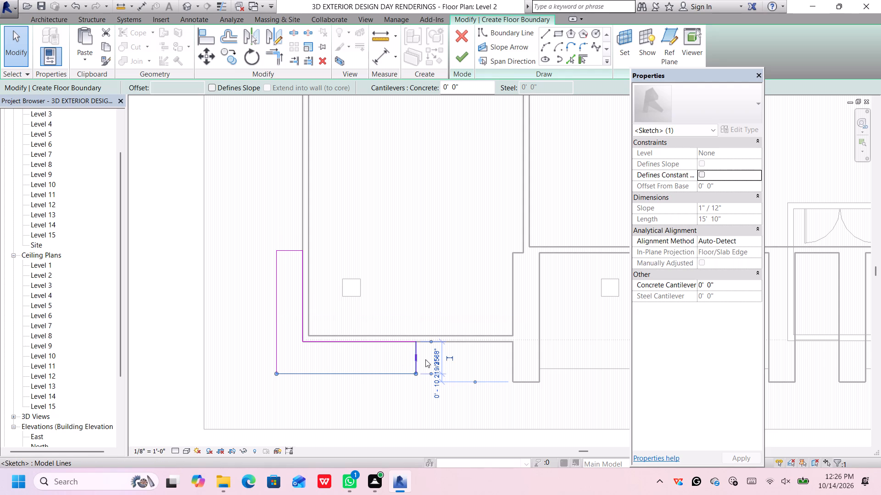
left_click(438, 366)
type("3'")
key("Return")
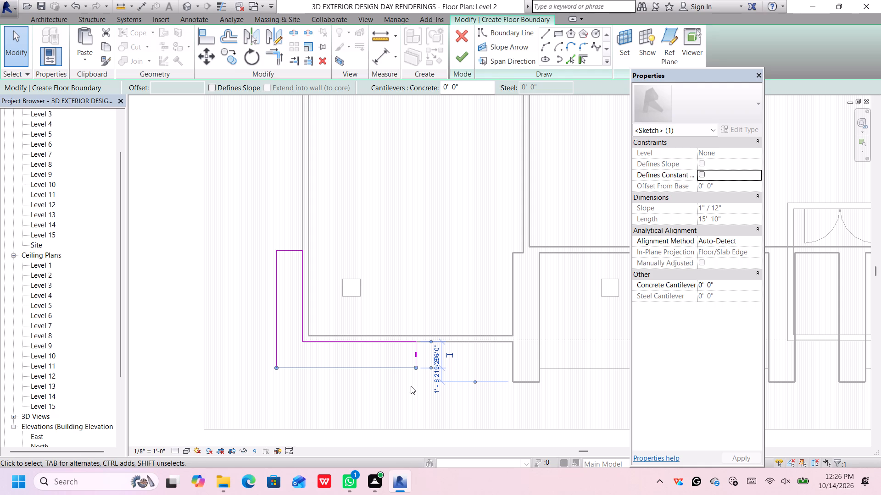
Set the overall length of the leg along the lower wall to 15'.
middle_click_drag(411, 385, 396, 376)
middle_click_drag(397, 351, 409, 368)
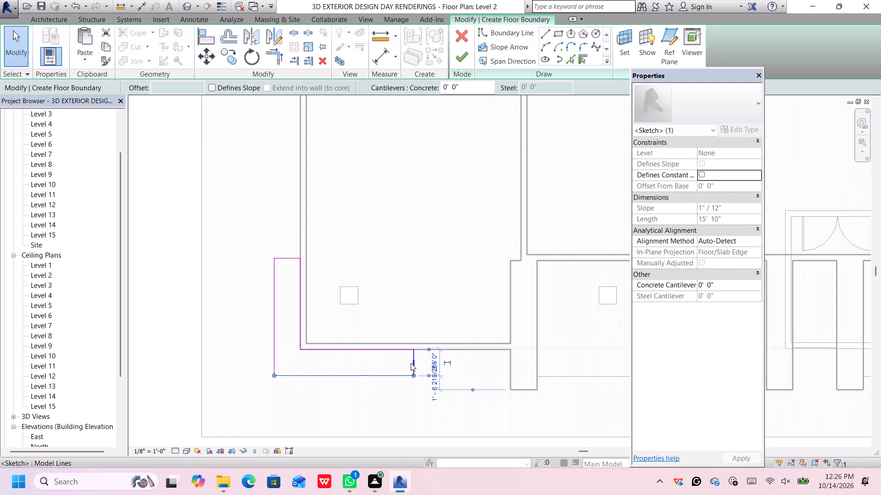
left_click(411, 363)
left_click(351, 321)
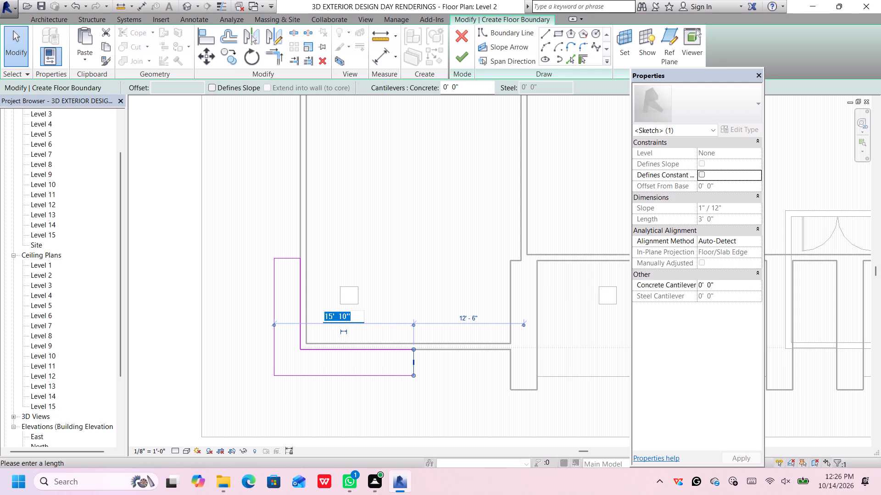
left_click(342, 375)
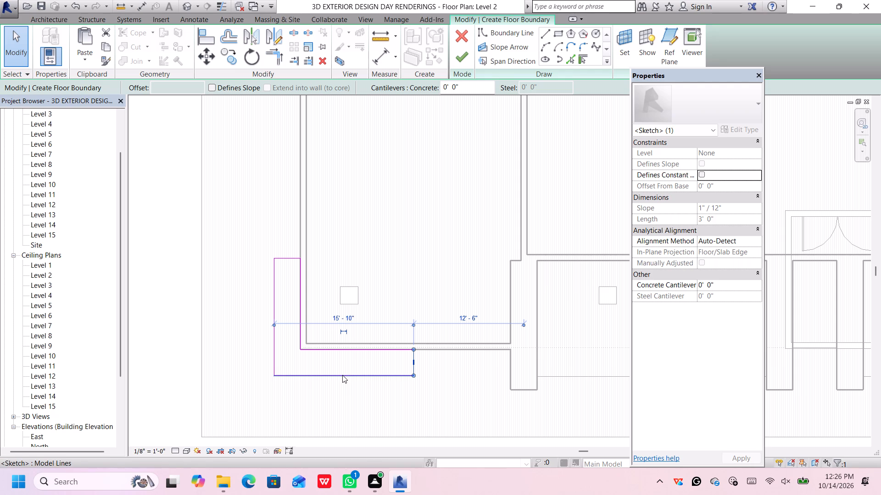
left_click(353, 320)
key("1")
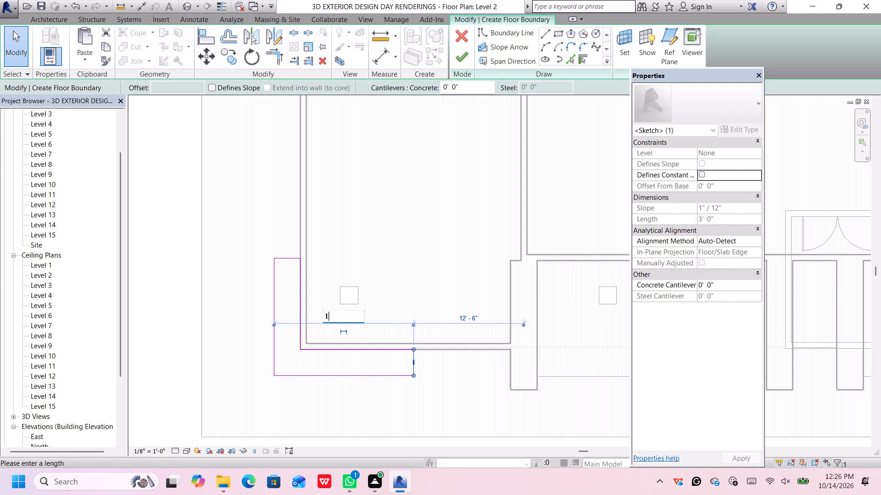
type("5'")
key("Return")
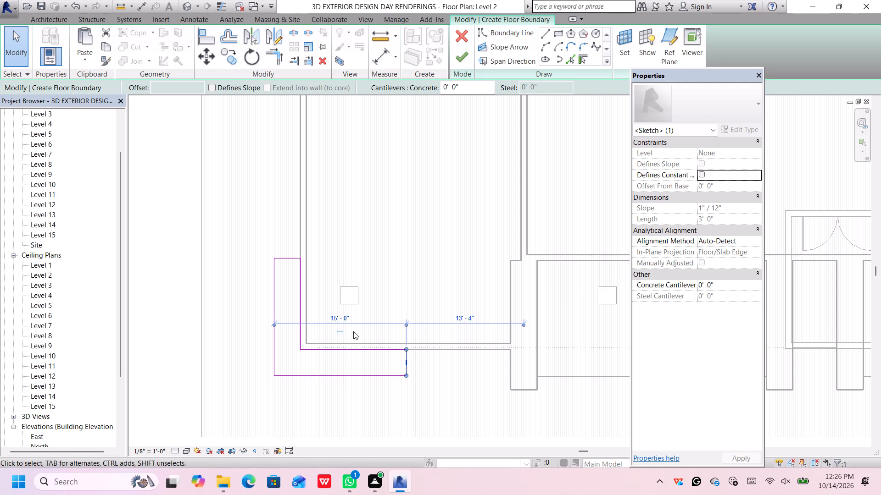
Set the overall length of the leg along the lower wall to 17'.
middle_click(386, 399)
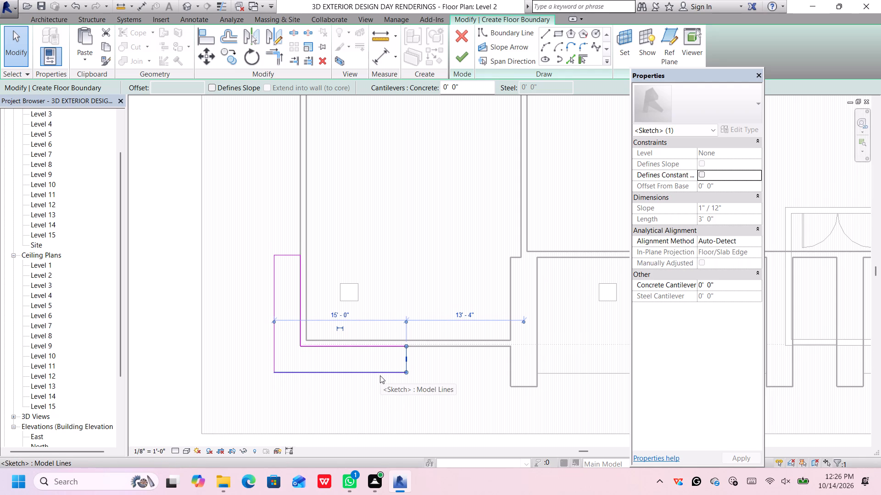
left_click(344, 310)
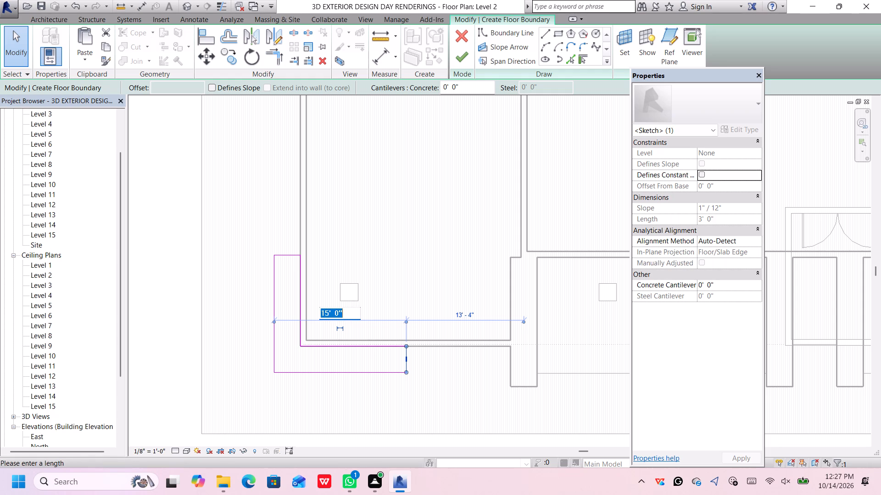
key("1")
type("7'")
key("Return")
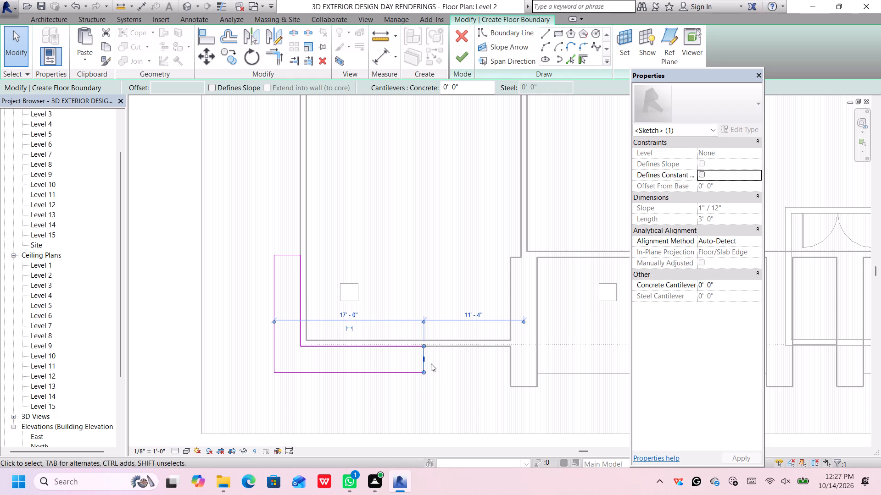
left_click(402, 398)
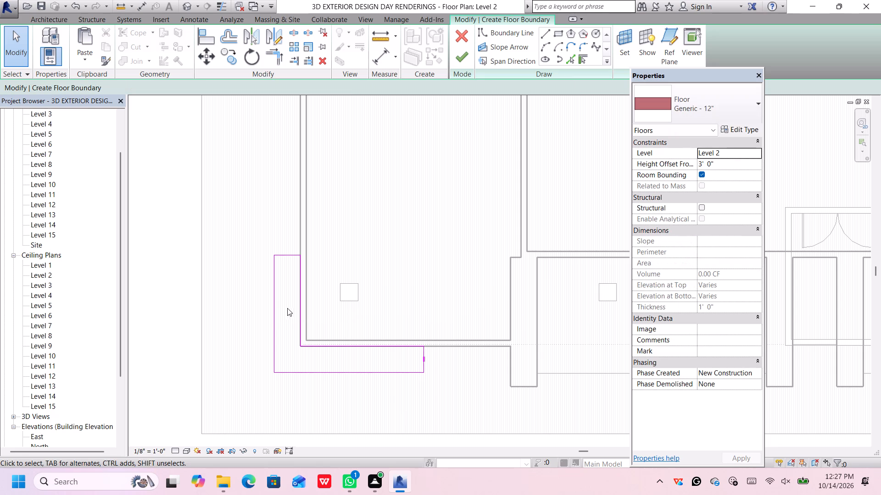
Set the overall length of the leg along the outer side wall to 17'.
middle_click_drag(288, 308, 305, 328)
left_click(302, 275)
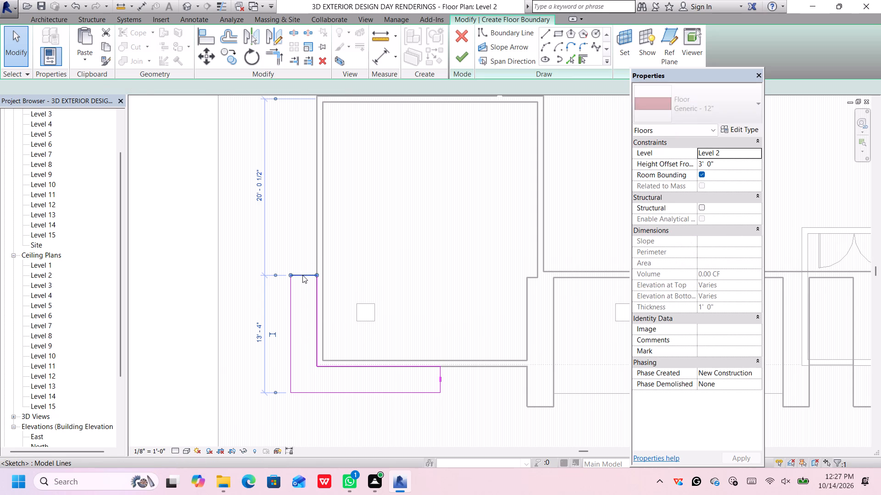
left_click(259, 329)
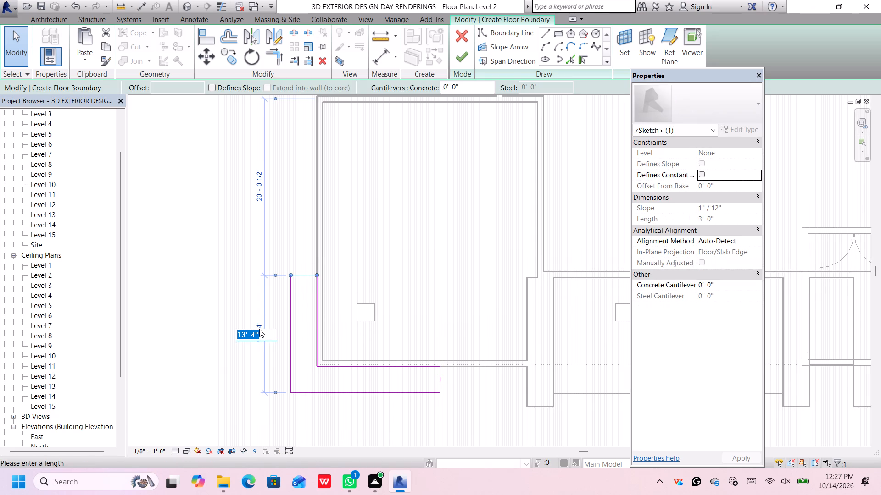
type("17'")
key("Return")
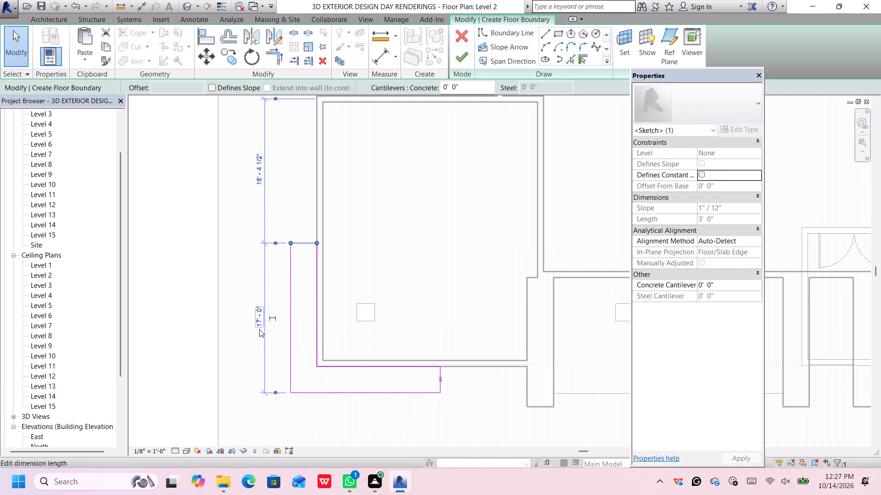
Set the overall length of the leg along the outer side wall to 16'.
scroll(299, 308, "down", 3)
middle_click_drag(337, 308, 361, 344)
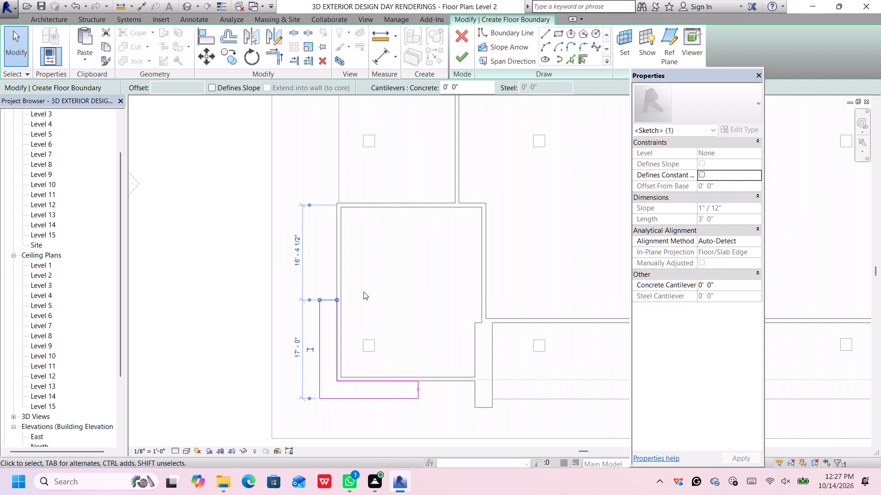
middle_click_drag(364, 293, 369, 303)
middle_click(369, 303)
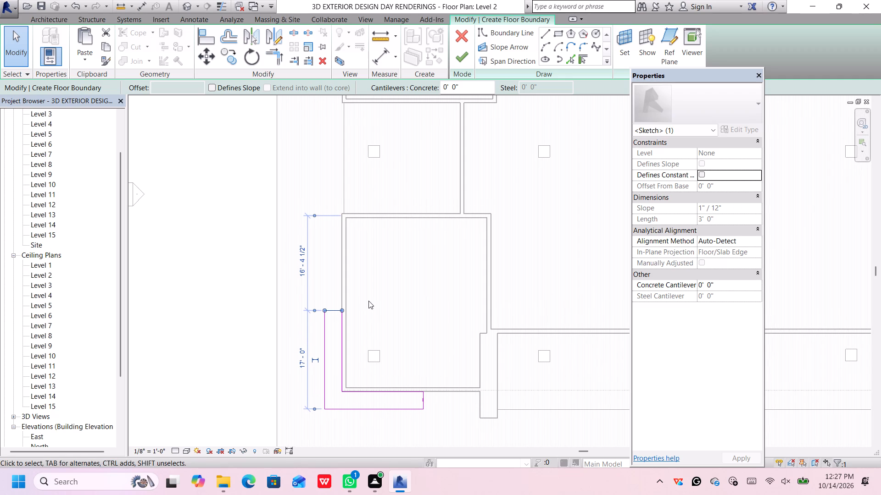
middle_click_drag(337, 308, 339, 314)
left_click(304, 362)
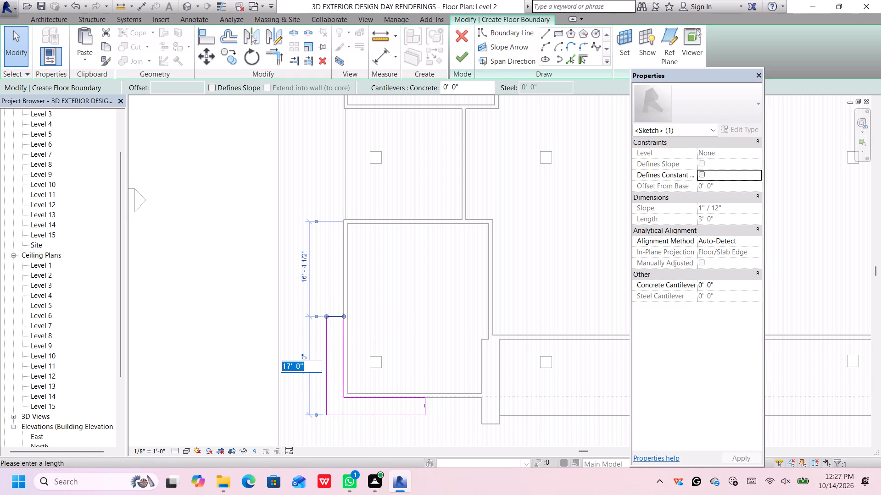
key("1")
type("6'")
key("Return")
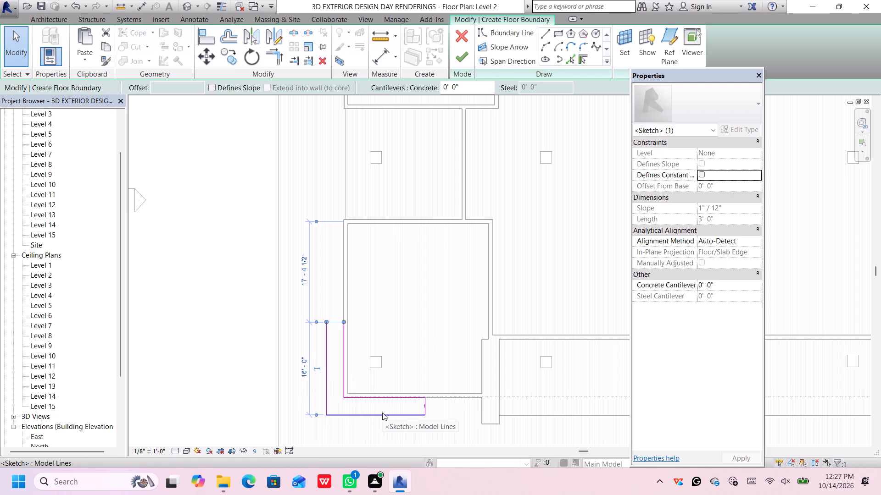
middle_click_drag(403, 330, 403, 342)
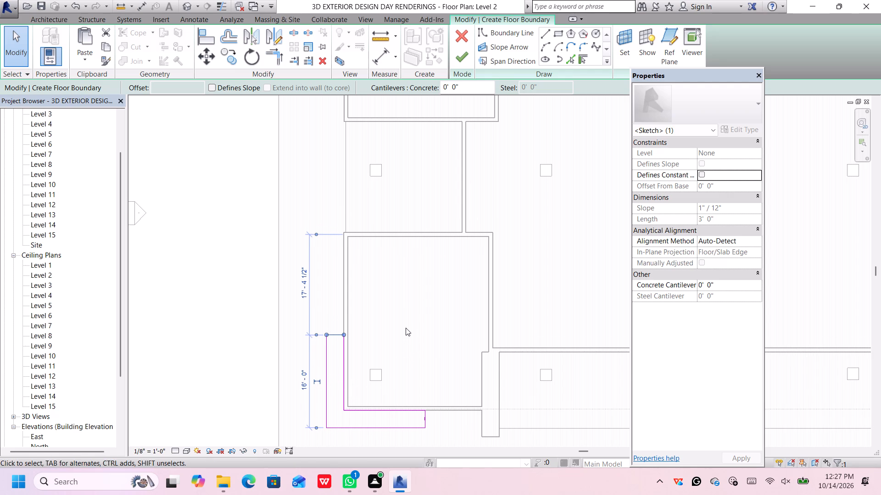
left_click(406, 328)
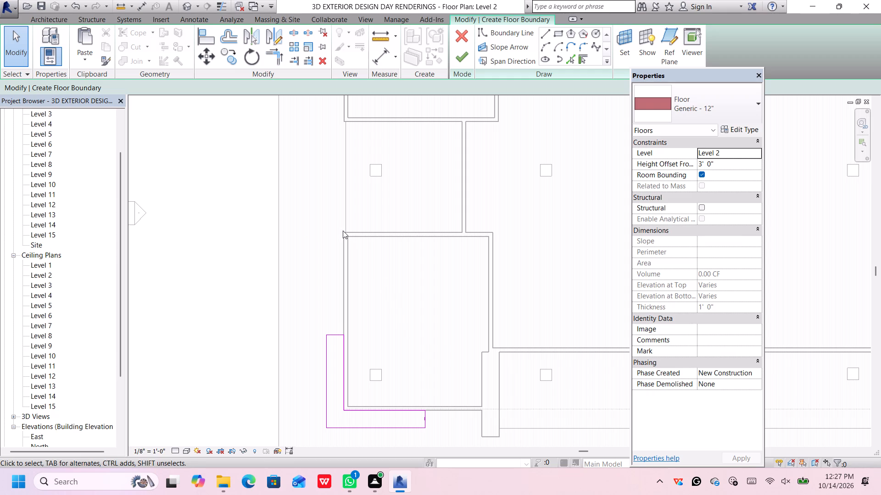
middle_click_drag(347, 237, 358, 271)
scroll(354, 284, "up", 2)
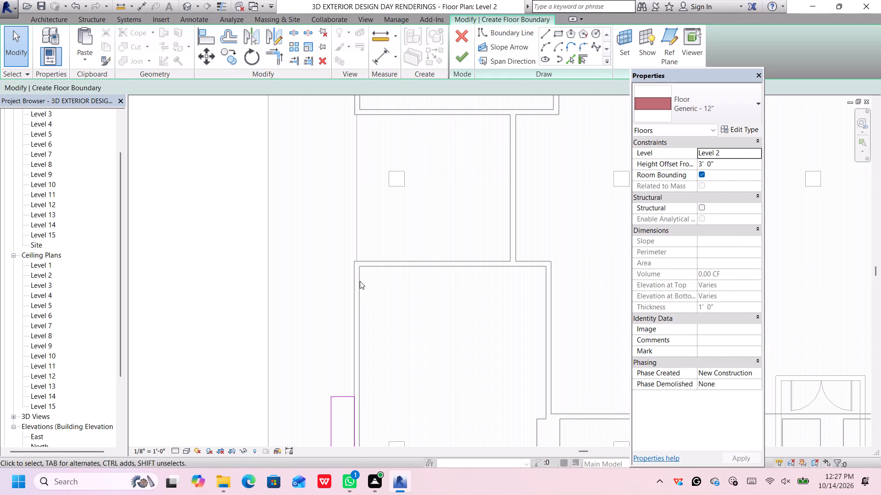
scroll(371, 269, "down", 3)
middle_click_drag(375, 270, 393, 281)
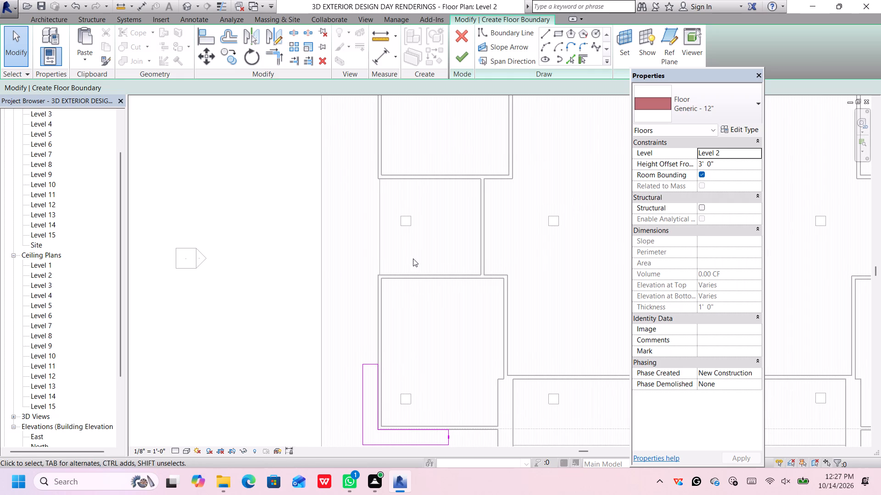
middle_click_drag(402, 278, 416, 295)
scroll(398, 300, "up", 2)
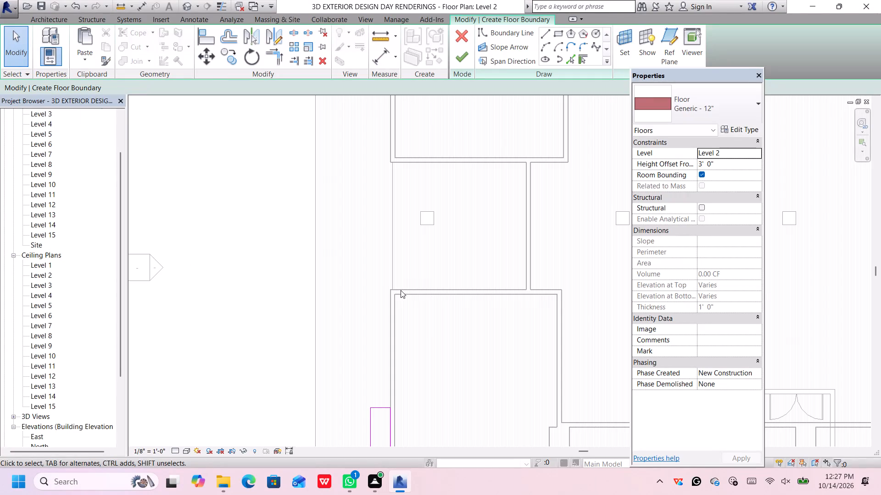
Start the second corner strip with a 3' end edge off the room's upper wall and an outer edge about 16' 10" long, aligned with the lower strip's outer side.
scroll(402, 289, "up", 2)
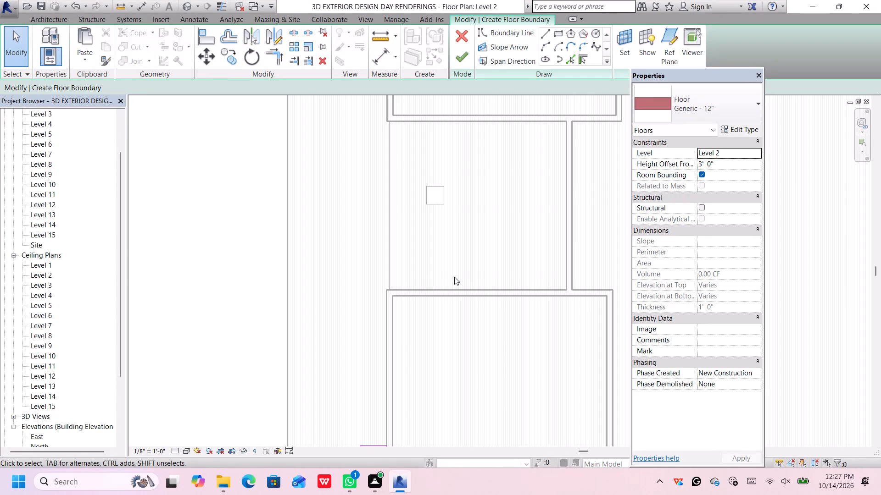
key("l")
scroll(466, 280, "down", 6)
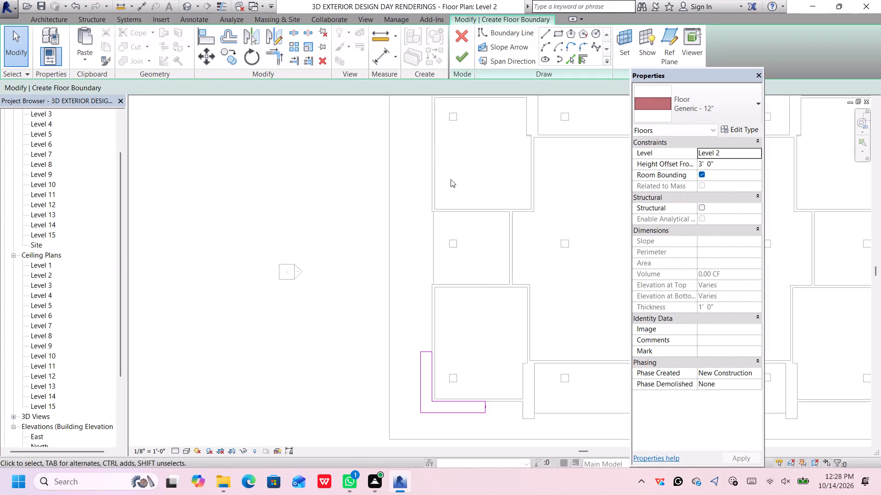
left_click(547, 32)
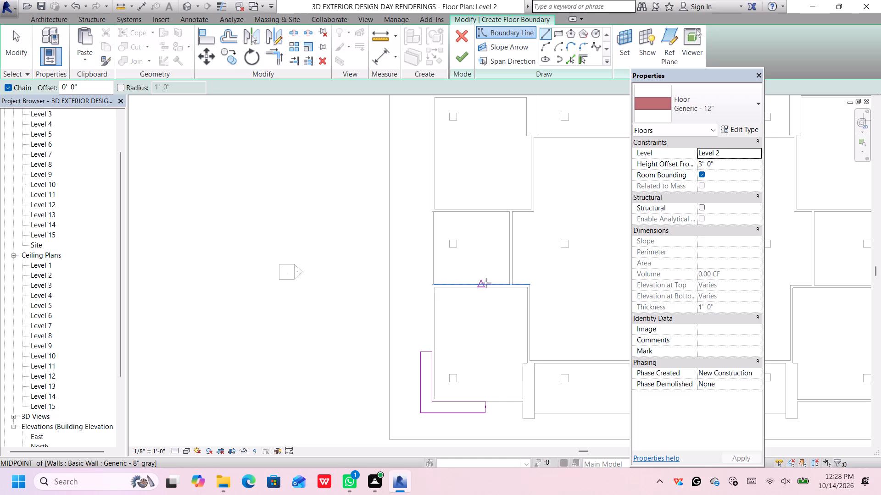
scroll(485, 283, "up", 4)
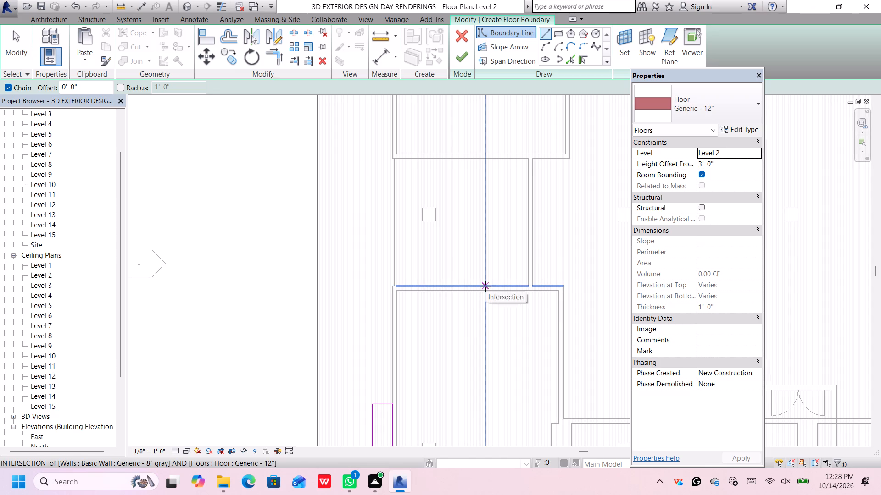
left_click(485, 286)
scroll(488, 266, "down", 1)
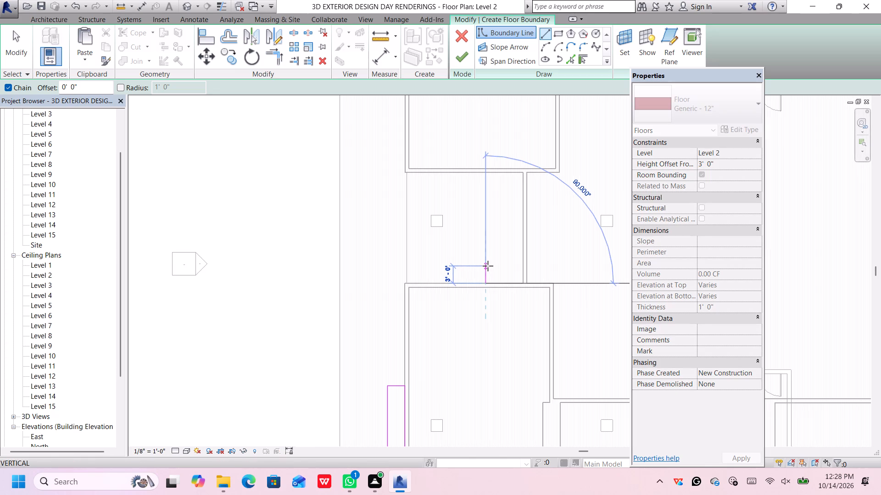
scroll(488, 266, "down", 2)
left_click(488, 266)
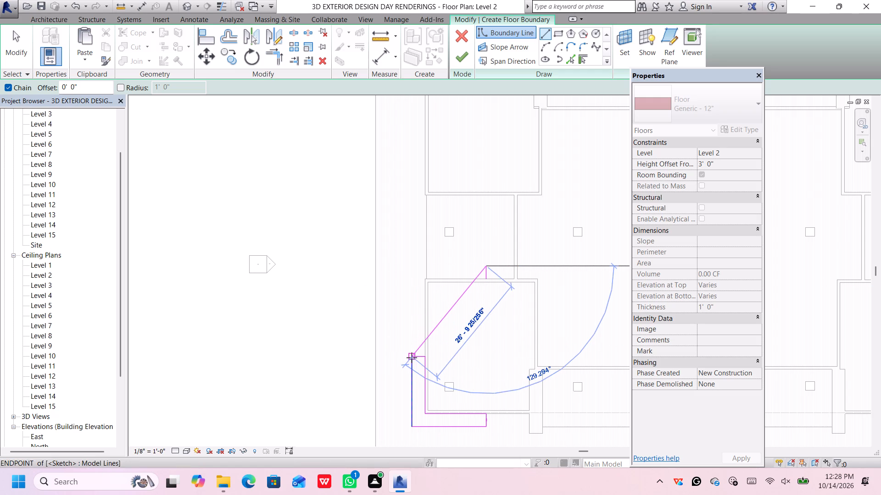
left_click(413, 264)
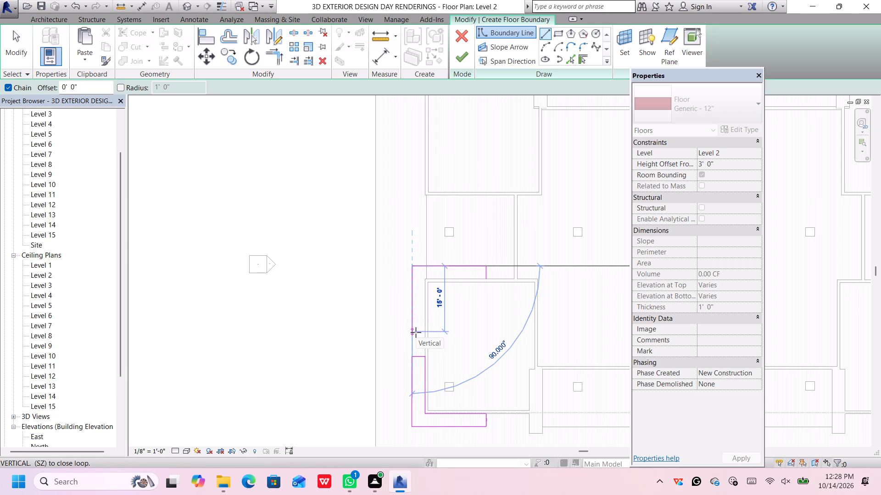
Continue the upper corner strip with a 16' outer side edge and an end edge about 3' long back to the side wall.
scroll(416, 331, "up", 1)
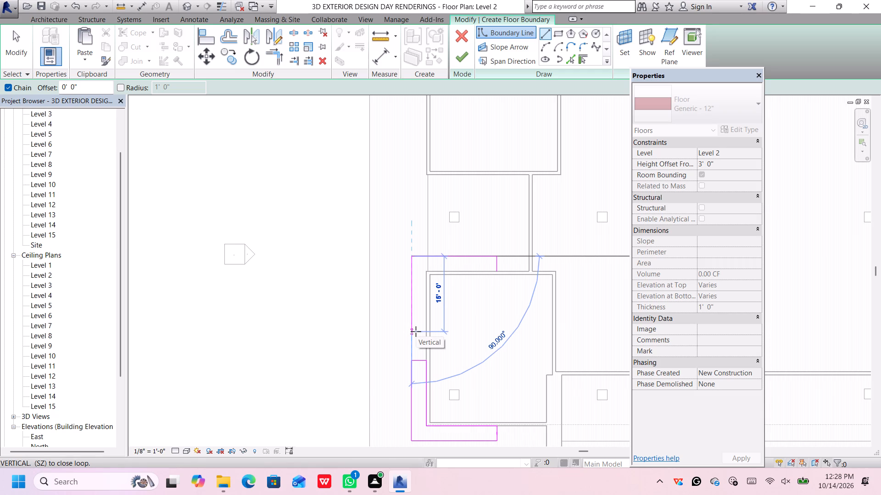
scroll(416, 331, "up", 2)
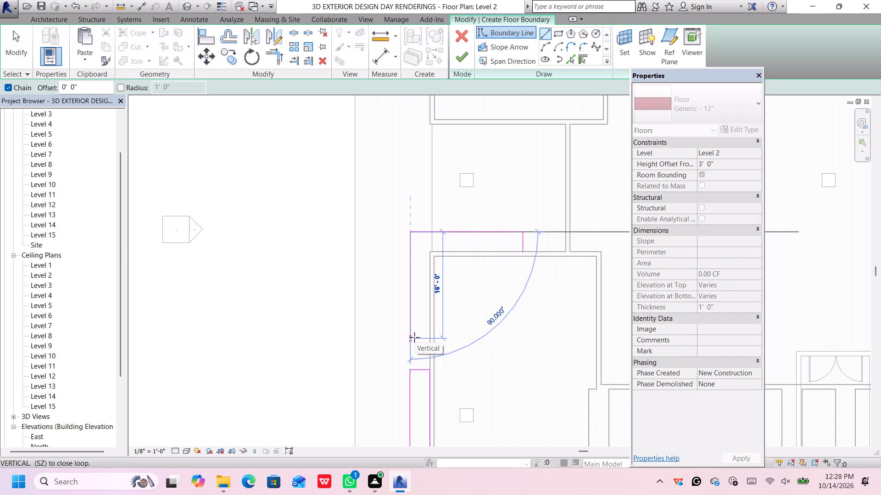
left_click(412, 338)
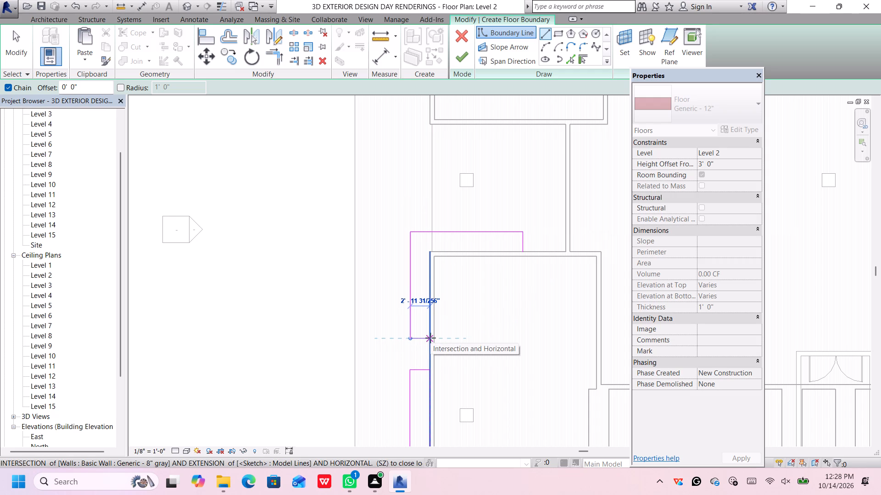
left_click(430, 338)
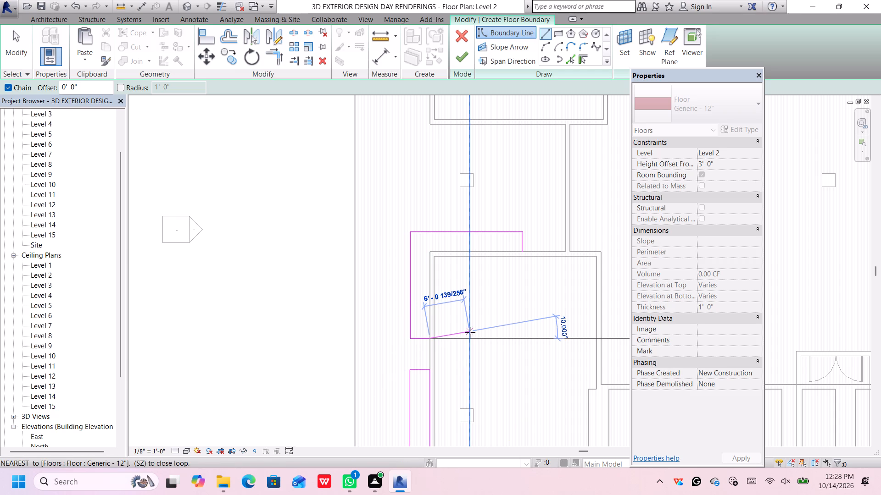
key("Escape")
scroll(466, 334, "down", 4)
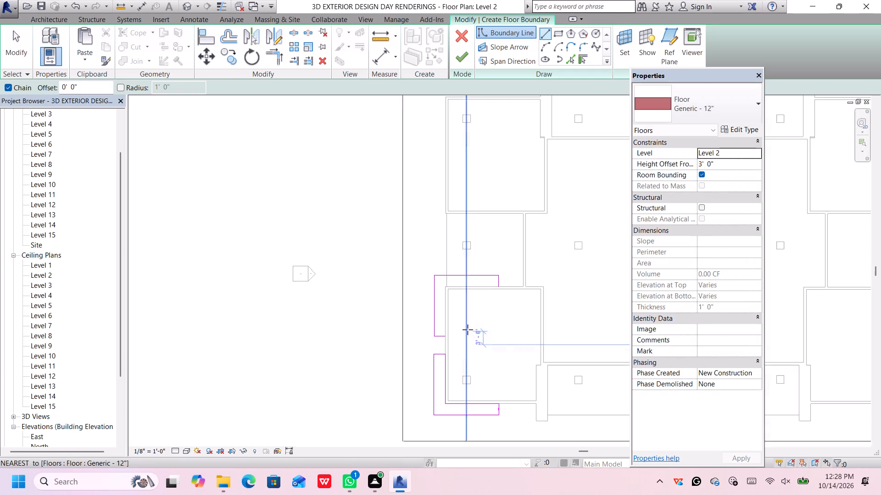
middle_click_drag(470, 333, 462, 295)
scroll(458, 310, "up", 1)
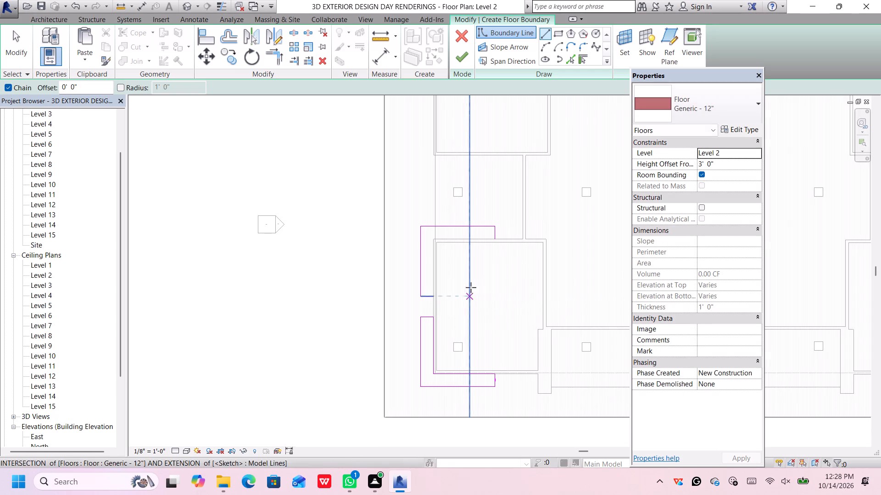
key("space")
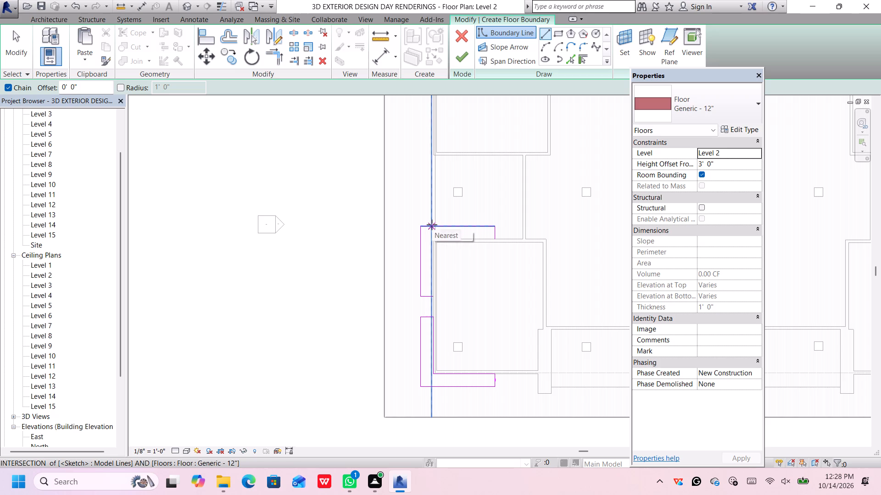
key("Escape")
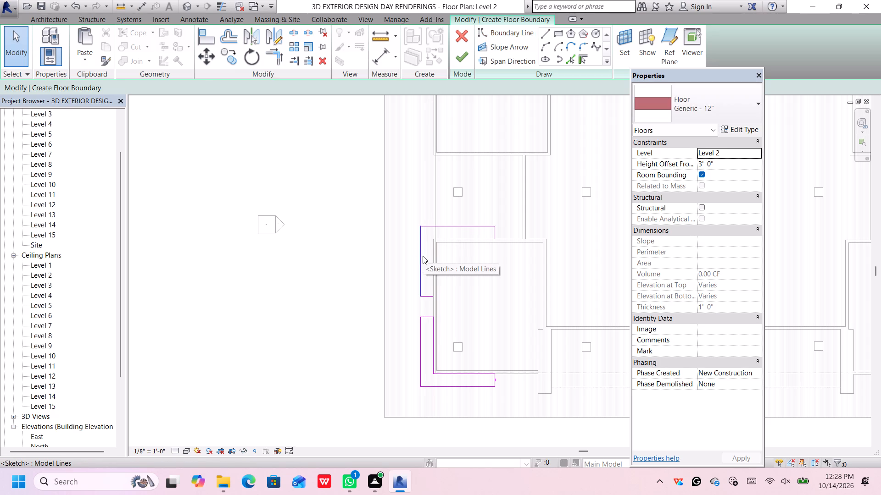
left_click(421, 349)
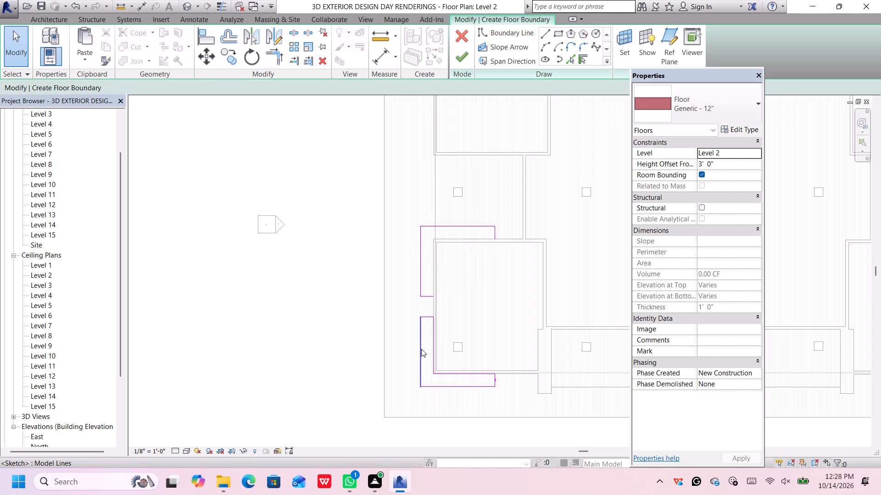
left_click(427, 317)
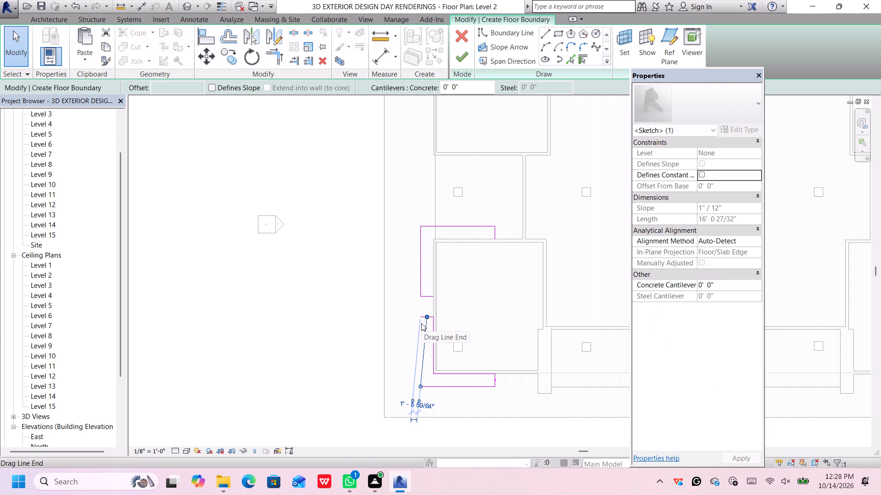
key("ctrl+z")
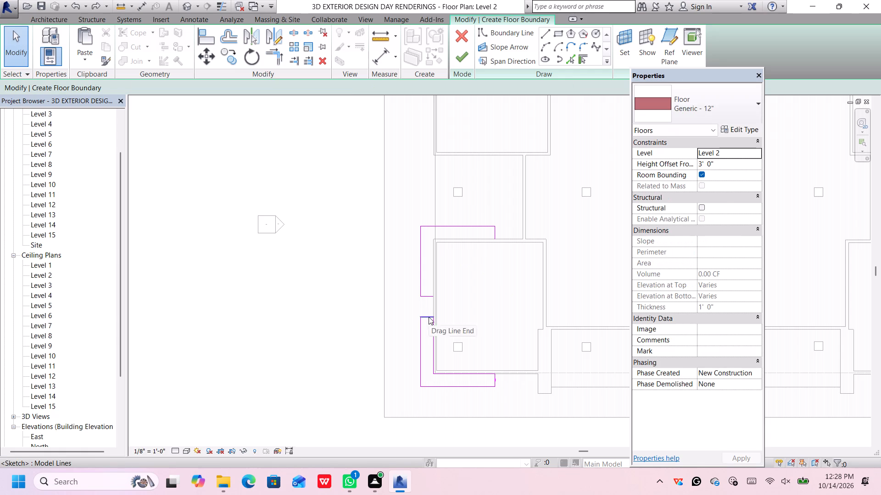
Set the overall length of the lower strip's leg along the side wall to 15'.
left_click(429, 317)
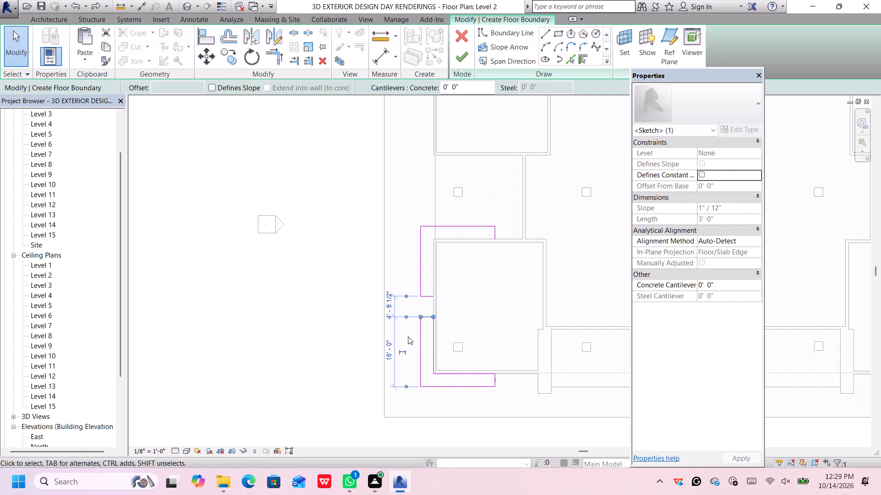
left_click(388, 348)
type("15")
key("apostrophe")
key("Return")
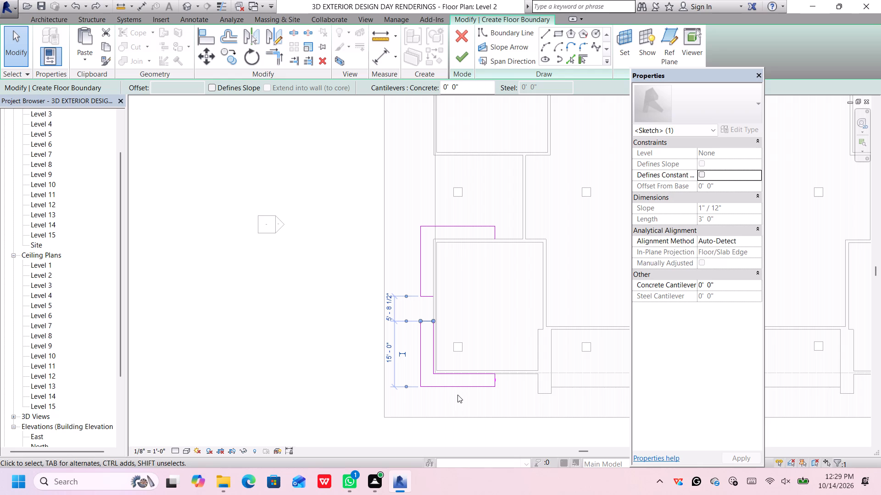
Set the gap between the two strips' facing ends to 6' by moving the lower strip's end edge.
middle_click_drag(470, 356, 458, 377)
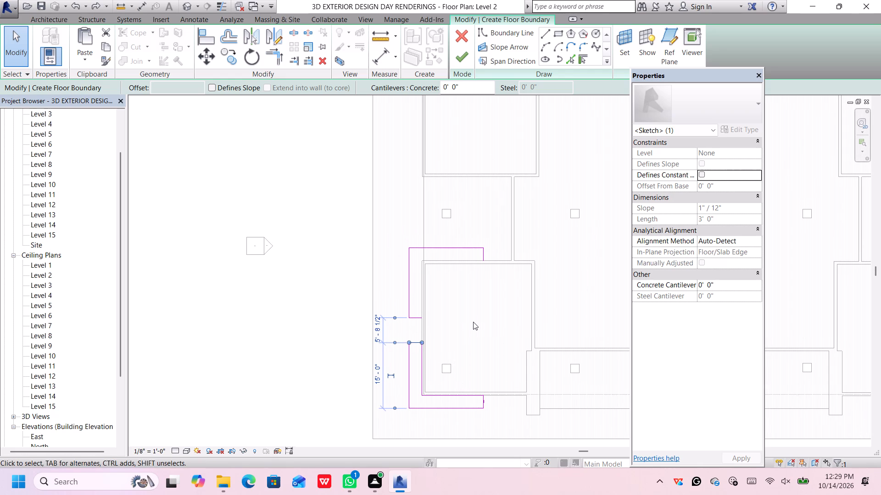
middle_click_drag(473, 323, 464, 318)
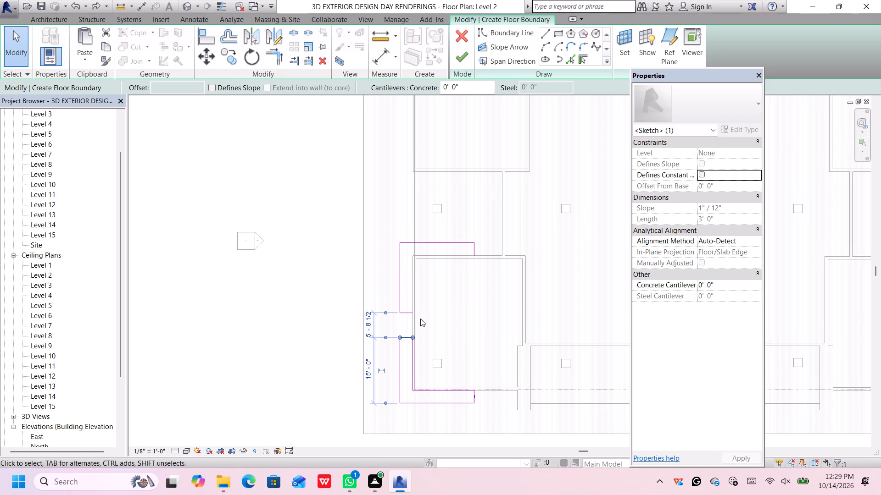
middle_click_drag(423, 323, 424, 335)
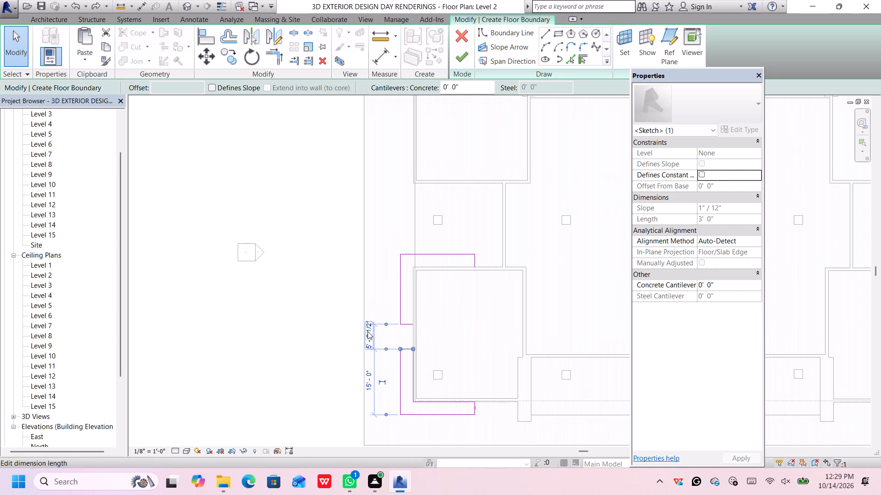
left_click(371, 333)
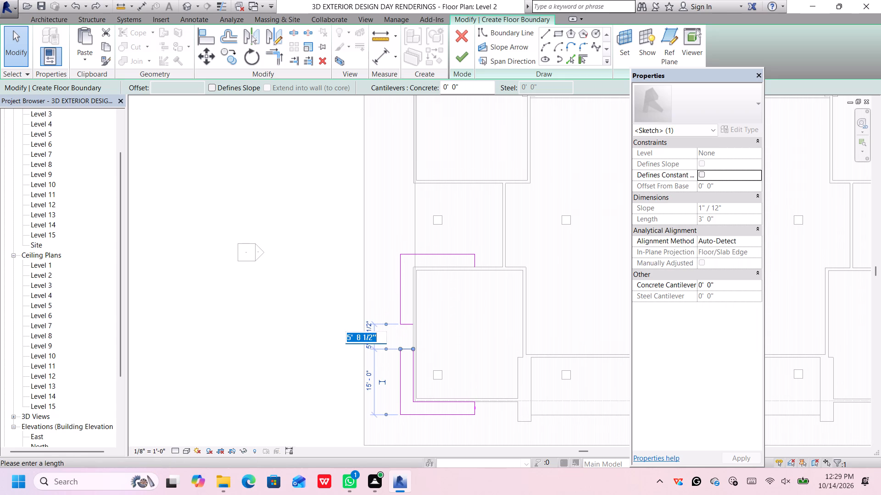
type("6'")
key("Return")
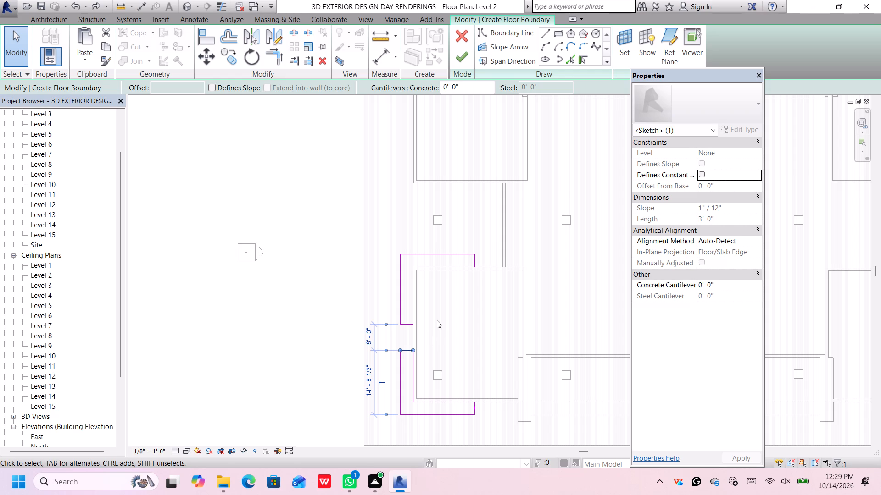
Set the gap between the two strips' facing ends to 8' by moving the lower strip's end edge.
left_click(370, 336)
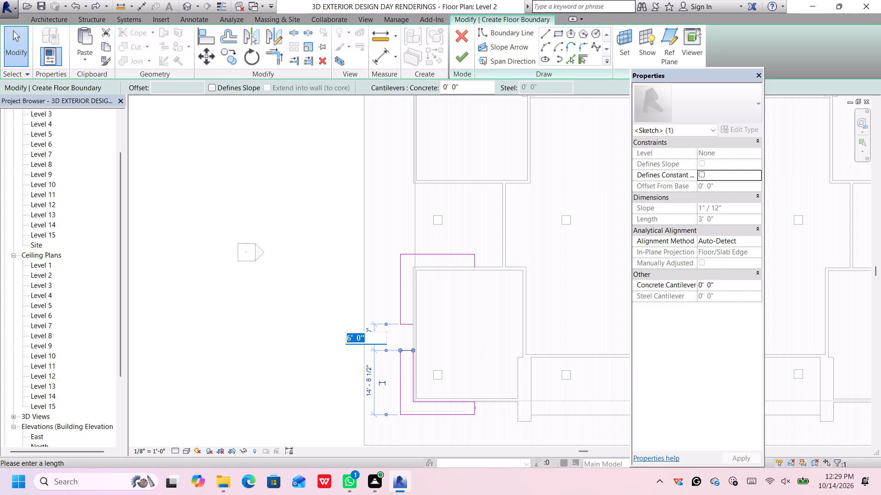
type("8'")
key("Return")
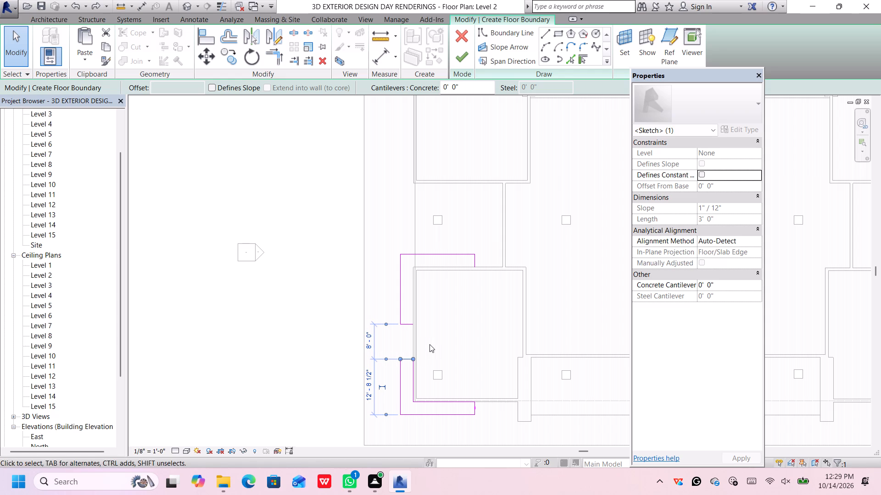
middle_click_drag(431, 344, 424, 330)
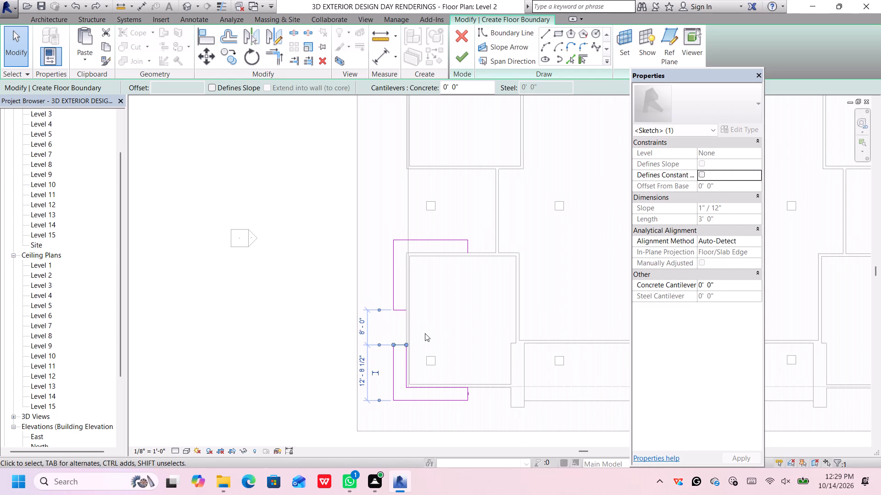
middle_click_drag(429, 307, 434, 318)
middle_click(434, 318)
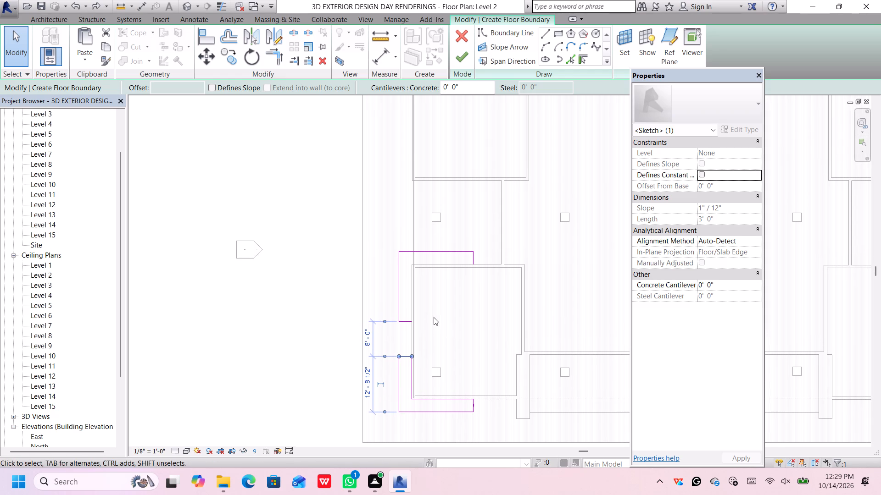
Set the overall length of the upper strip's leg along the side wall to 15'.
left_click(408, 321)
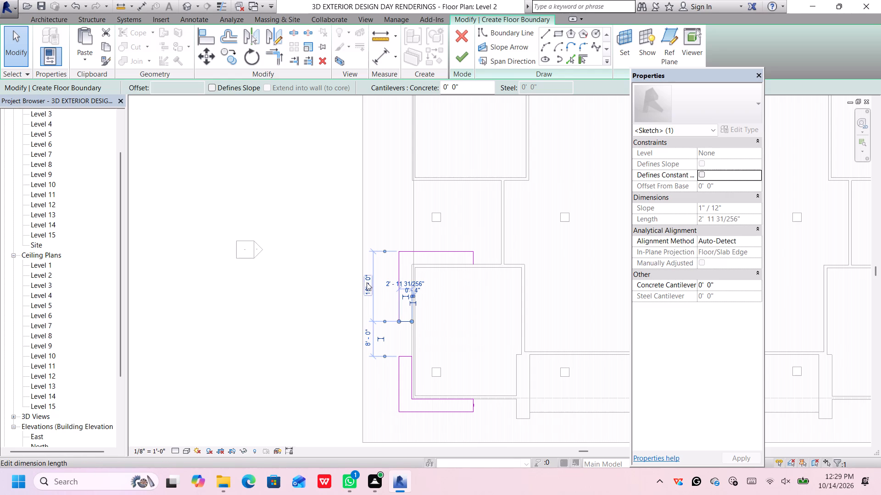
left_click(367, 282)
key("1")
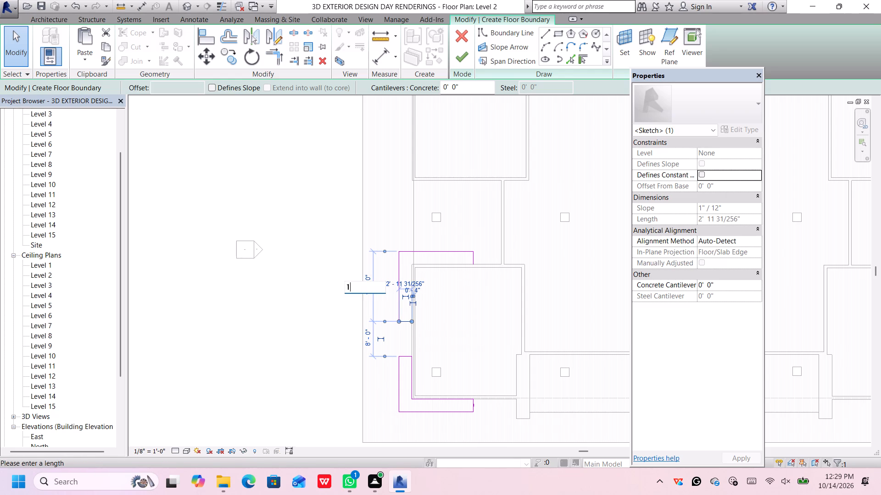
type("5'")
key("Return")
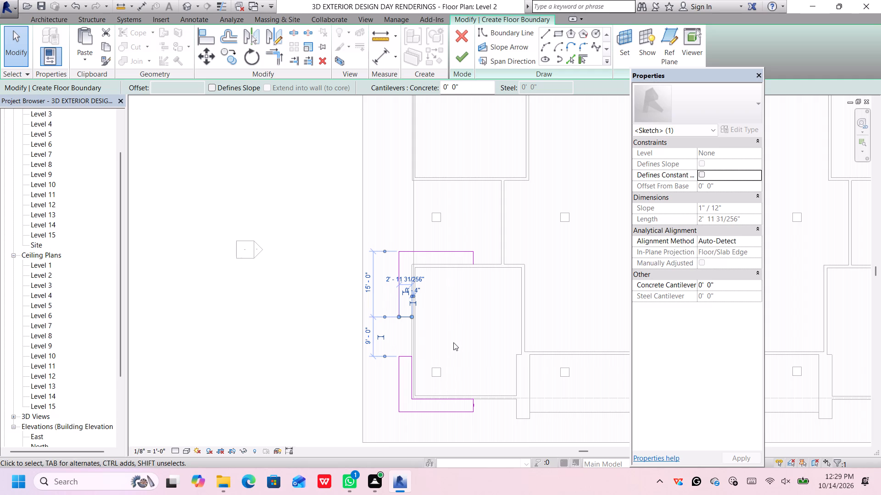
Set the overall length of the upper strip's leg along the side wall to 14'.
left_click(370, 285)
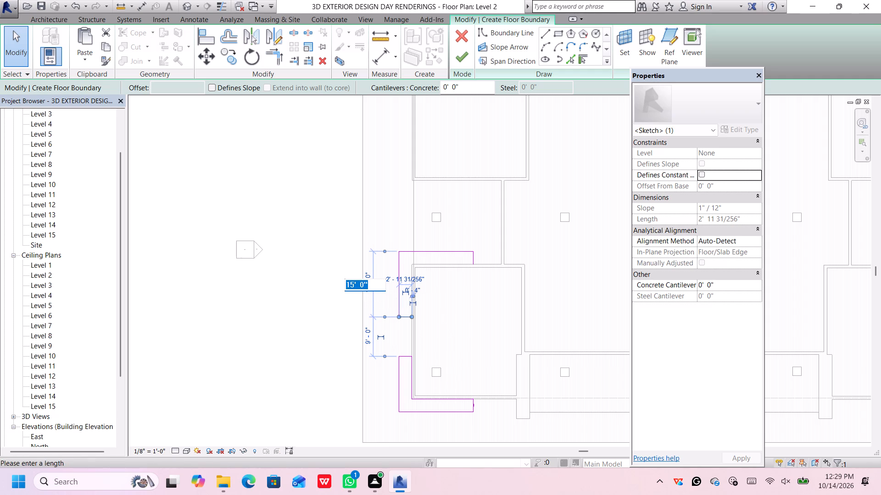
type("14'")
key("Return")
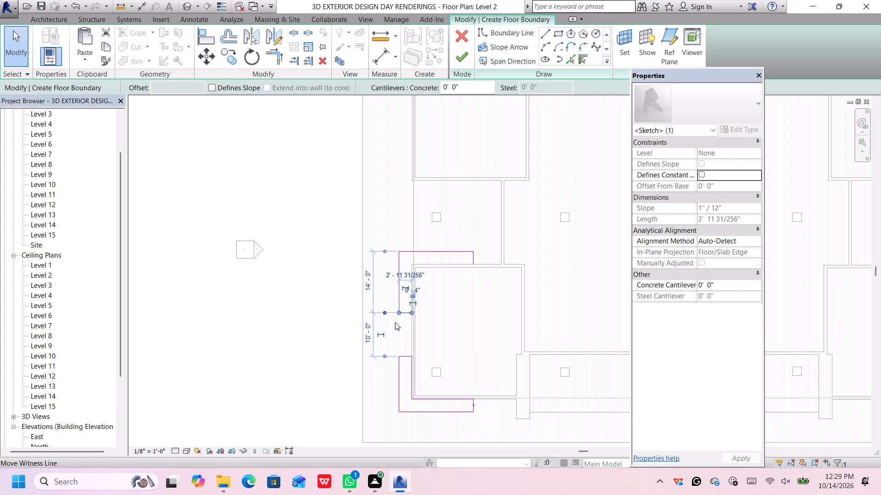
middle_click_drag(428, 333, 419, 316)
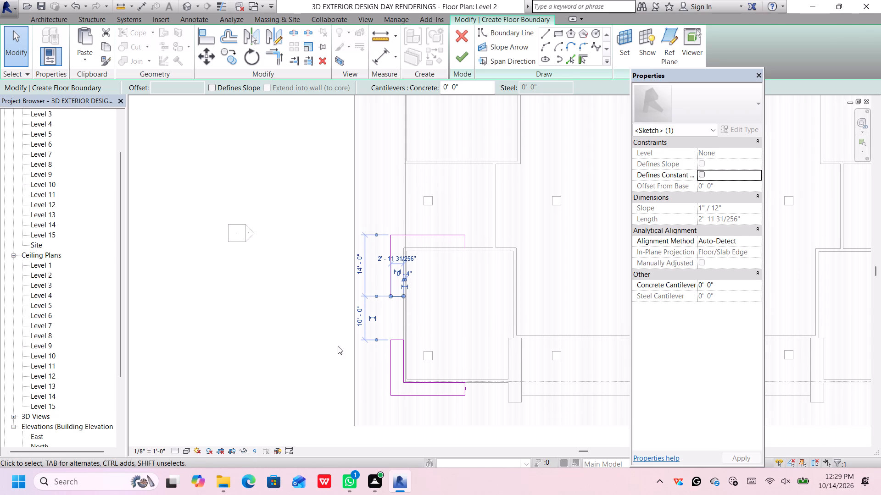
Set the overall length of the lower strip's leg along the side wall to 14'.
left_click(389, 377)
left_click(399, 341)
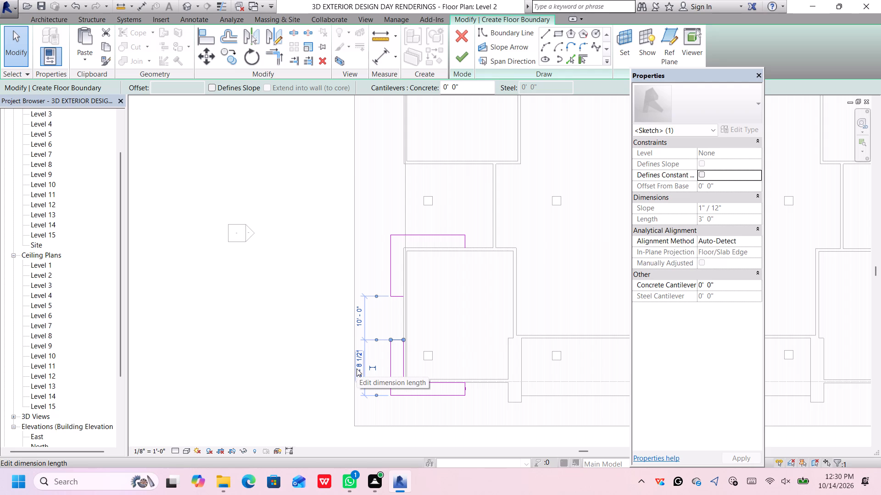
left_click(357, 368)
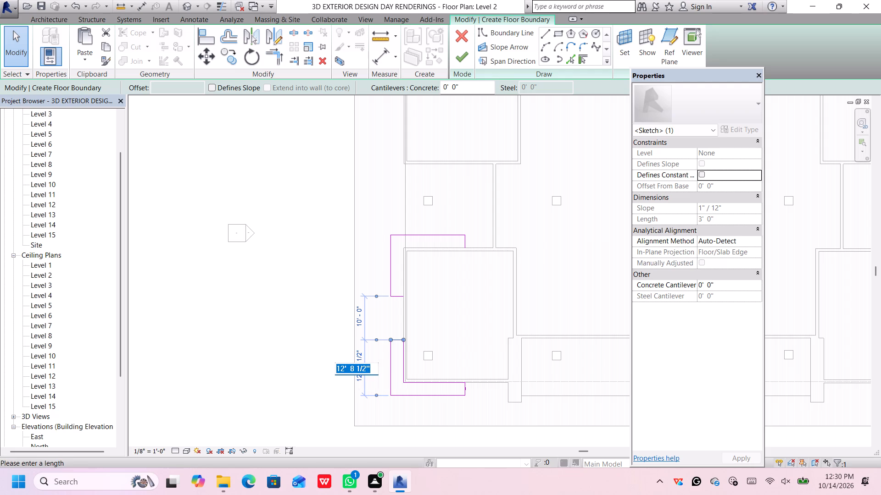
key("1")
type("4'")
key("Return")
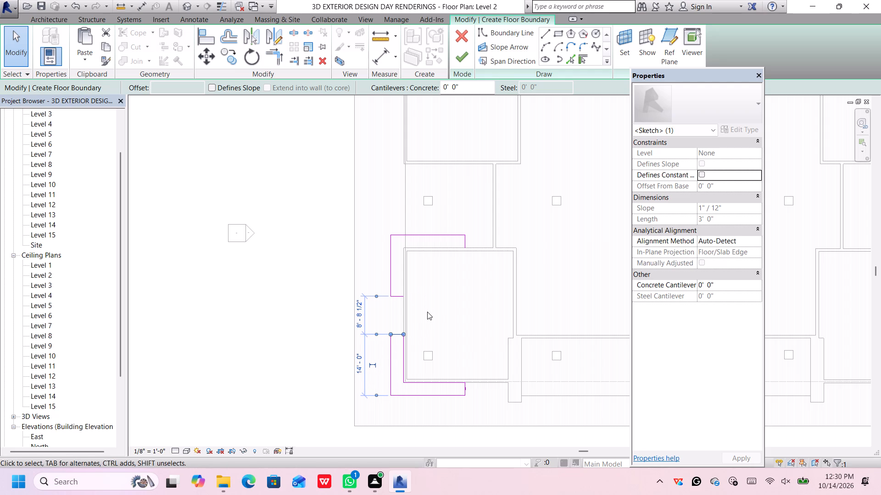
Set the overall length of the lower strip's leg along the side wall to 13'.
middle_click_drag(427, 312, 424, 305)
middle_click(409, 317)
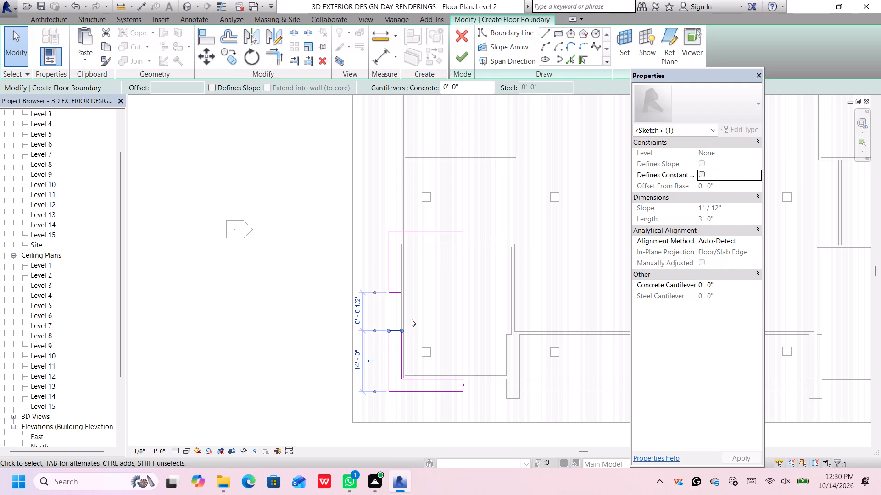
left_click(359, 363)
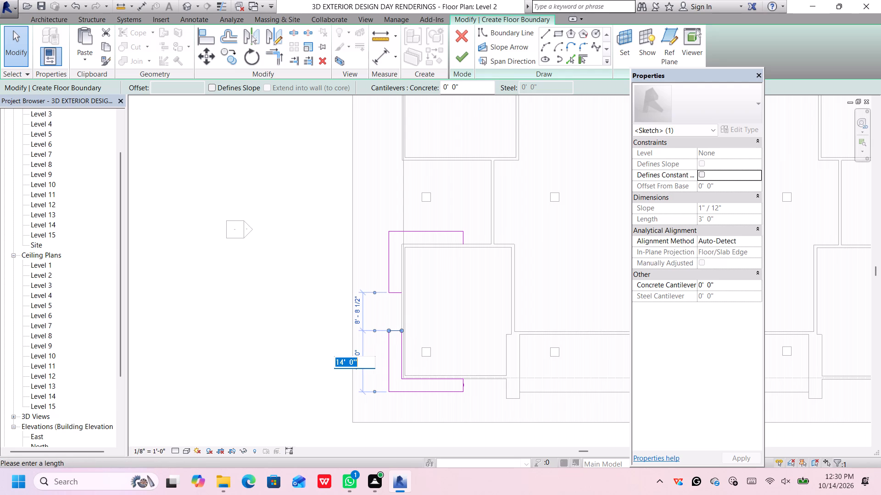
type("13'")
key("Return")
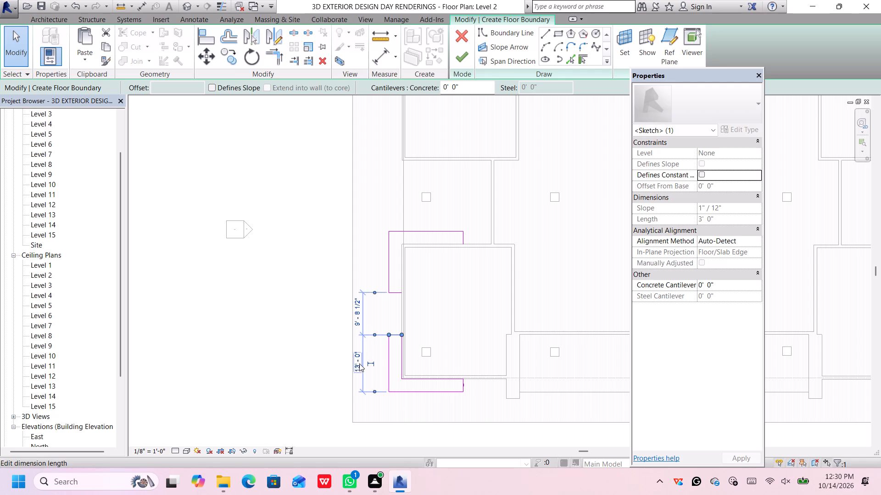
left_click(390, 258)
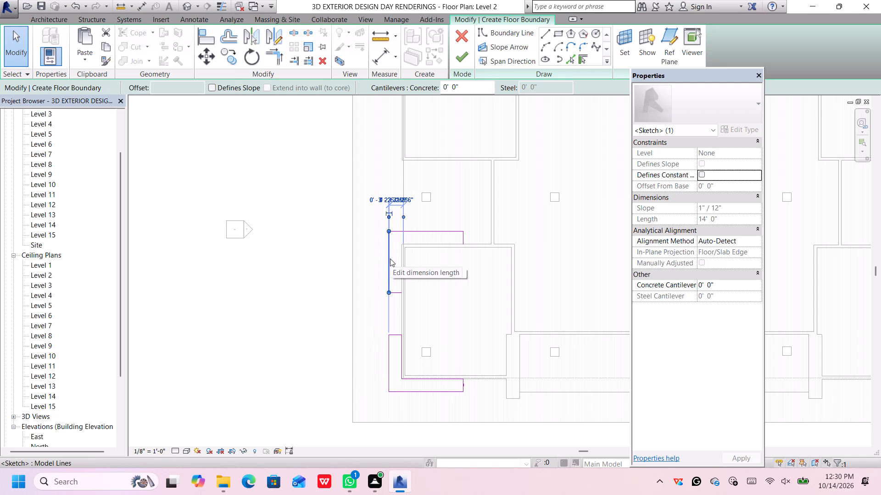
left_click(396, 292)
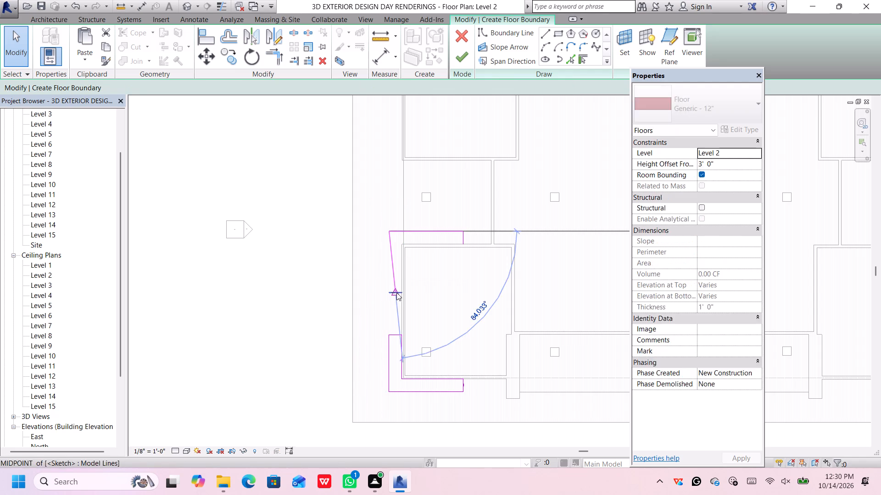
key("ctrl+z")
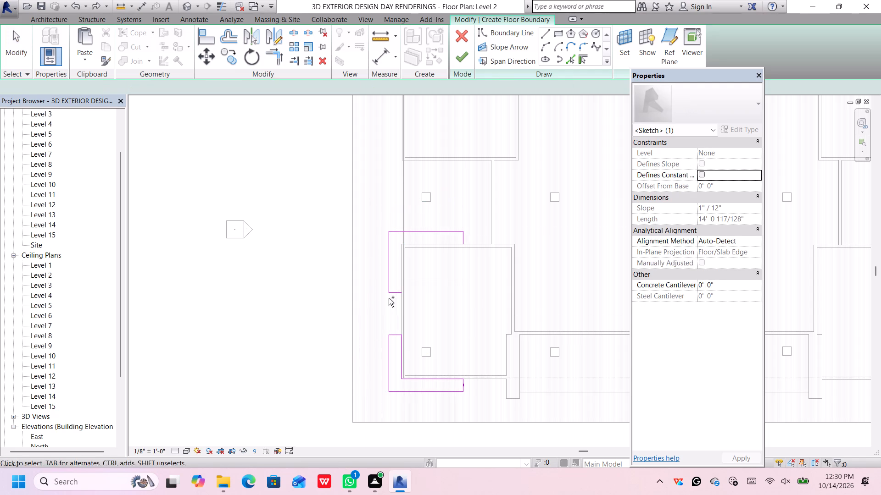
Set the overall length of the upper strip's leg along the side wall to 13'.
left_click(395, 291)
left_click(357, 258)
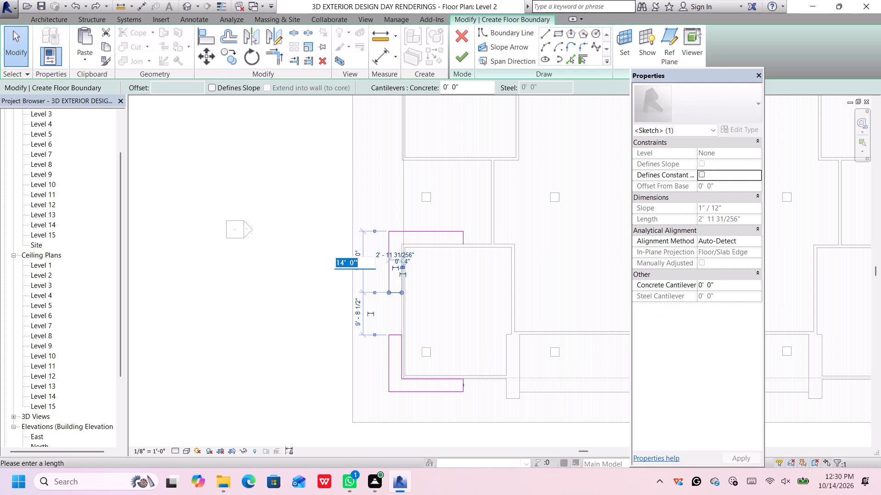
type("13")
key("apostrophe")
key("Return")
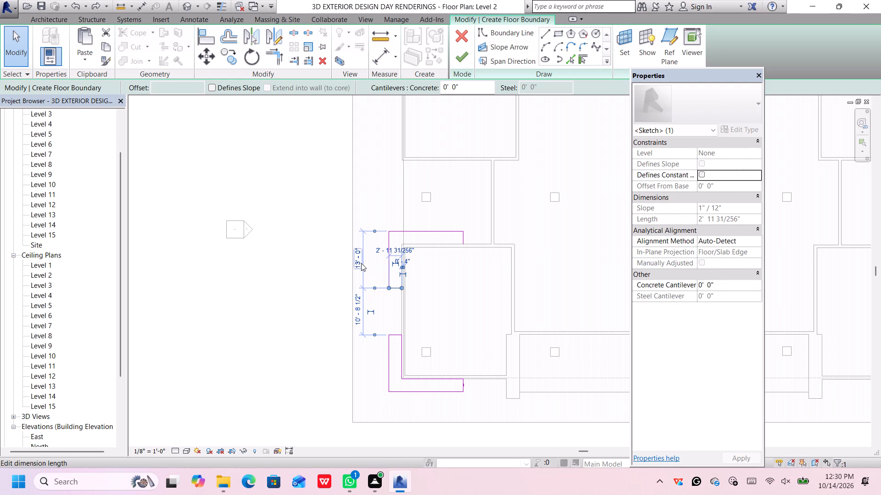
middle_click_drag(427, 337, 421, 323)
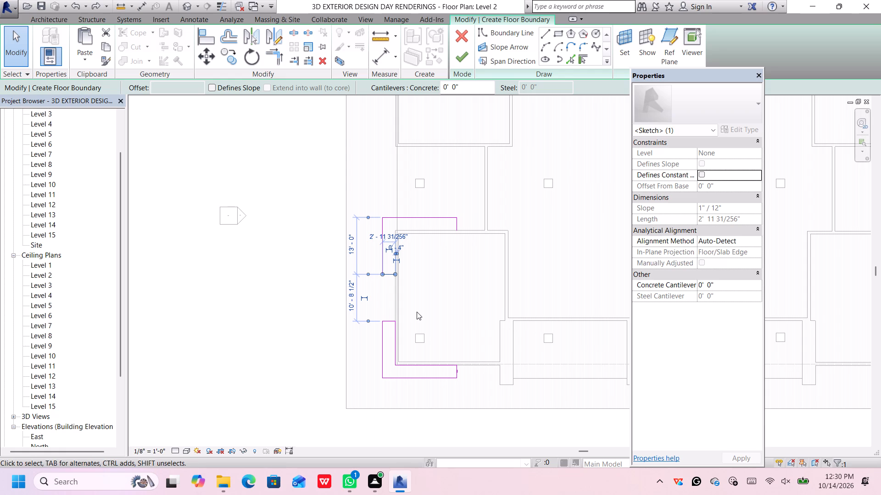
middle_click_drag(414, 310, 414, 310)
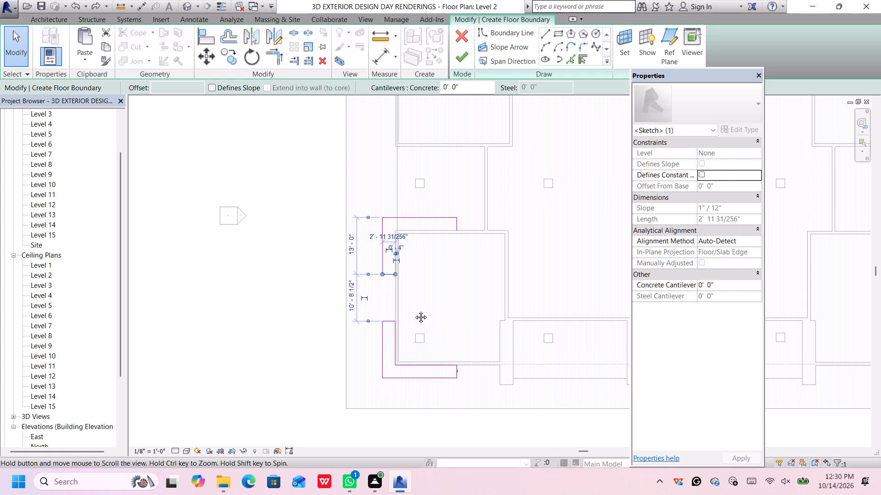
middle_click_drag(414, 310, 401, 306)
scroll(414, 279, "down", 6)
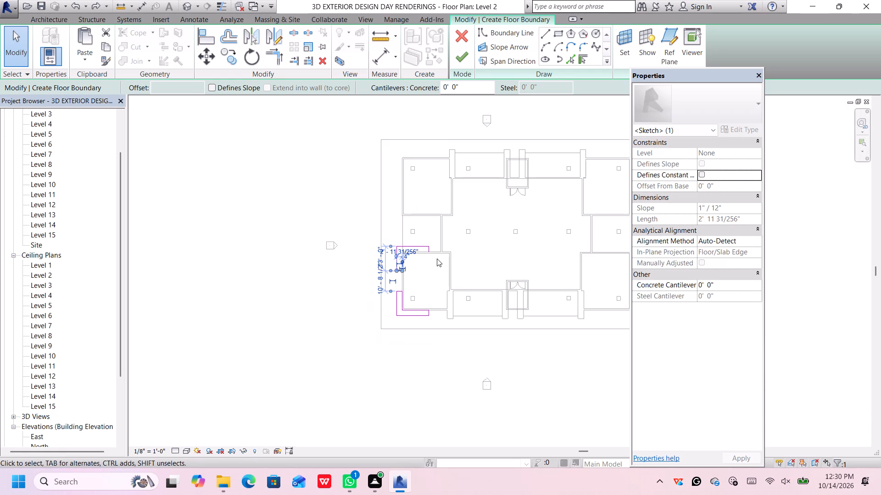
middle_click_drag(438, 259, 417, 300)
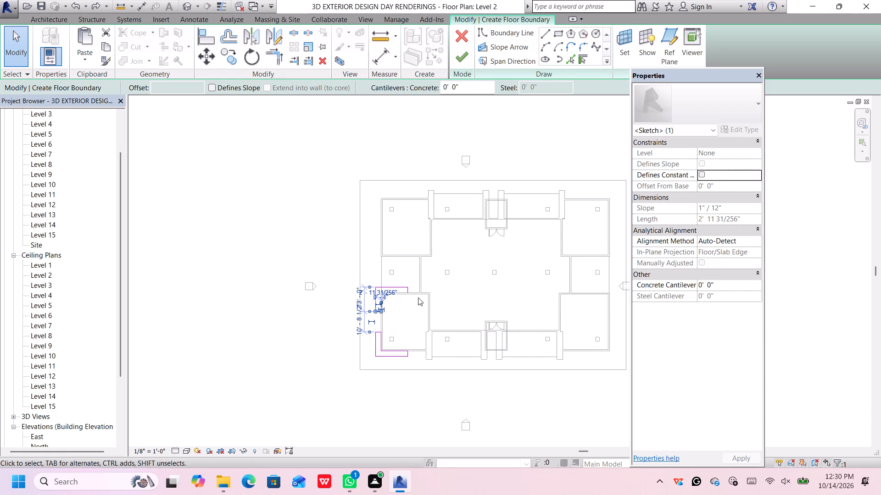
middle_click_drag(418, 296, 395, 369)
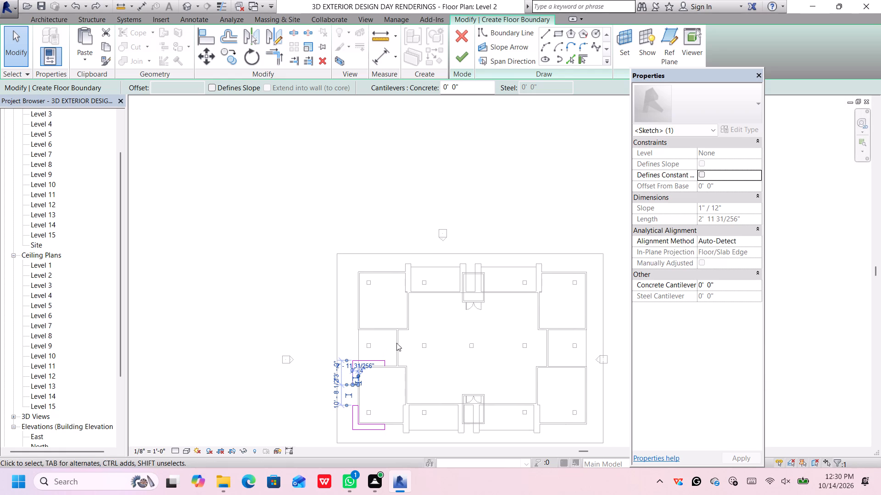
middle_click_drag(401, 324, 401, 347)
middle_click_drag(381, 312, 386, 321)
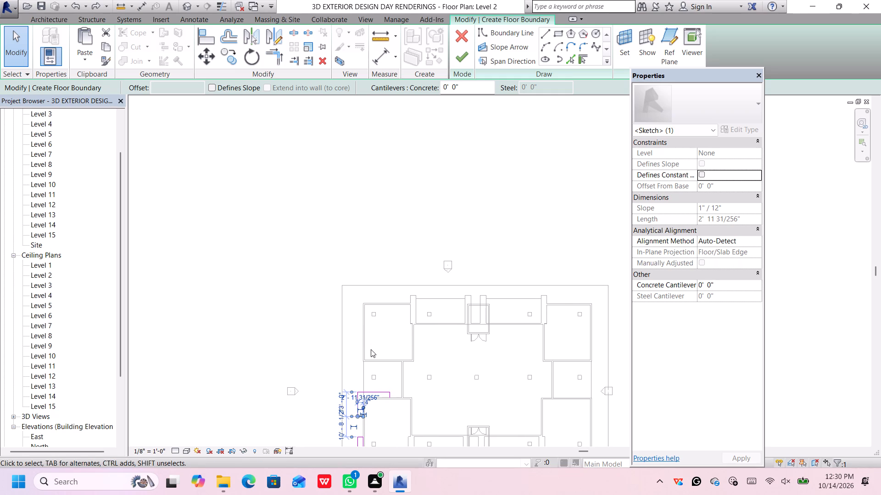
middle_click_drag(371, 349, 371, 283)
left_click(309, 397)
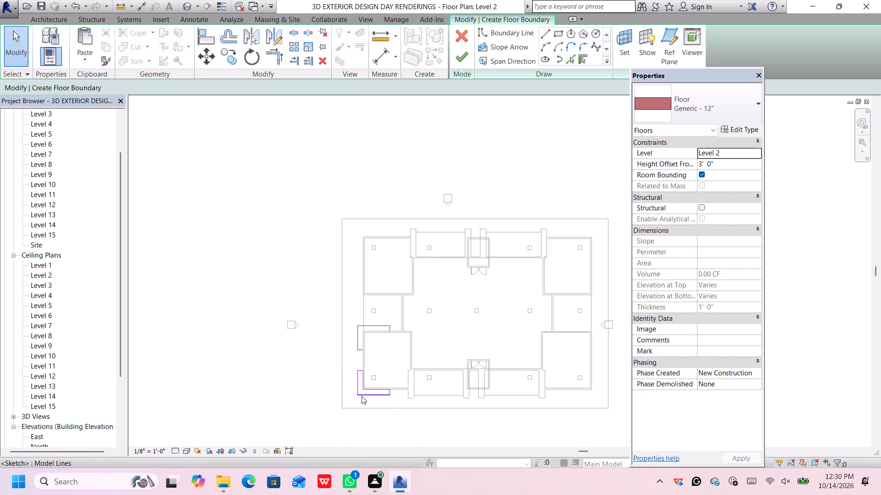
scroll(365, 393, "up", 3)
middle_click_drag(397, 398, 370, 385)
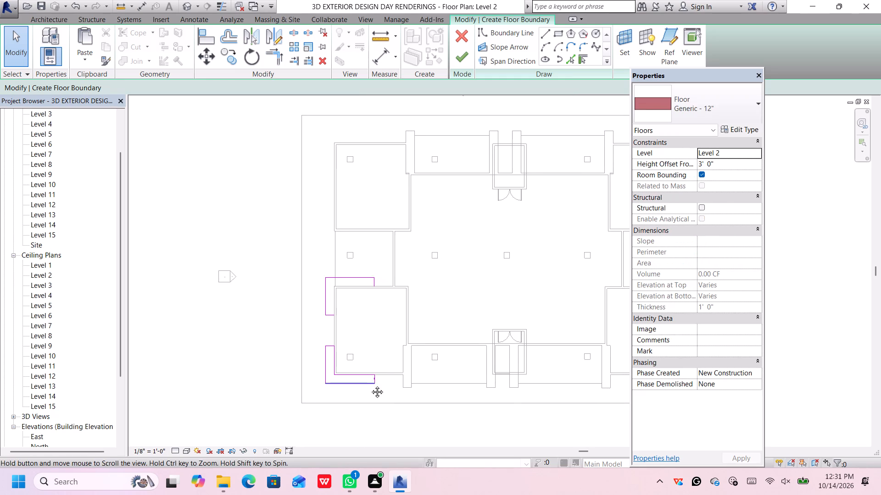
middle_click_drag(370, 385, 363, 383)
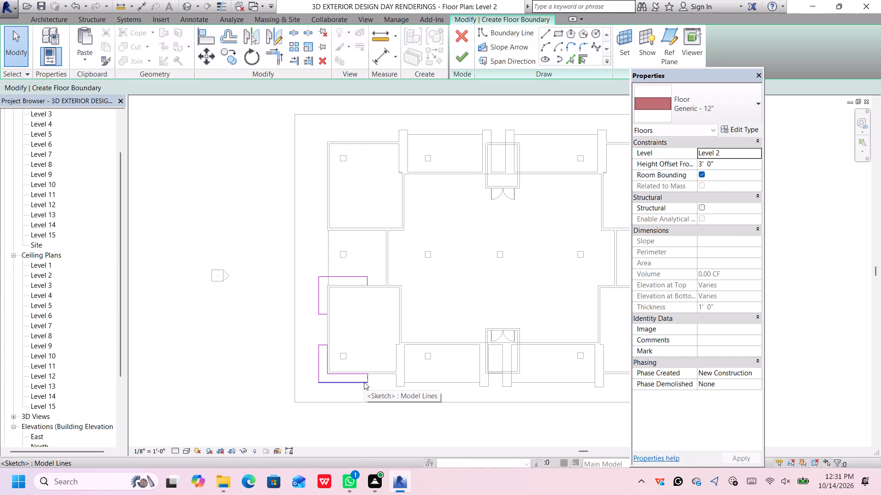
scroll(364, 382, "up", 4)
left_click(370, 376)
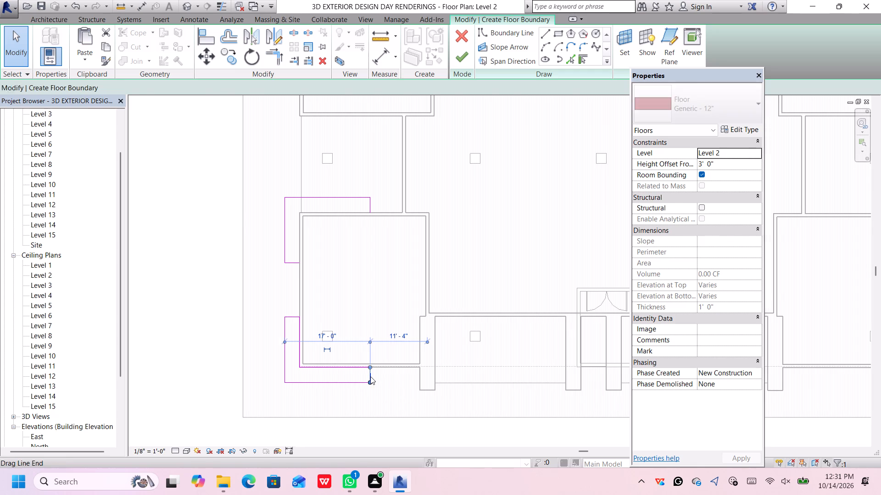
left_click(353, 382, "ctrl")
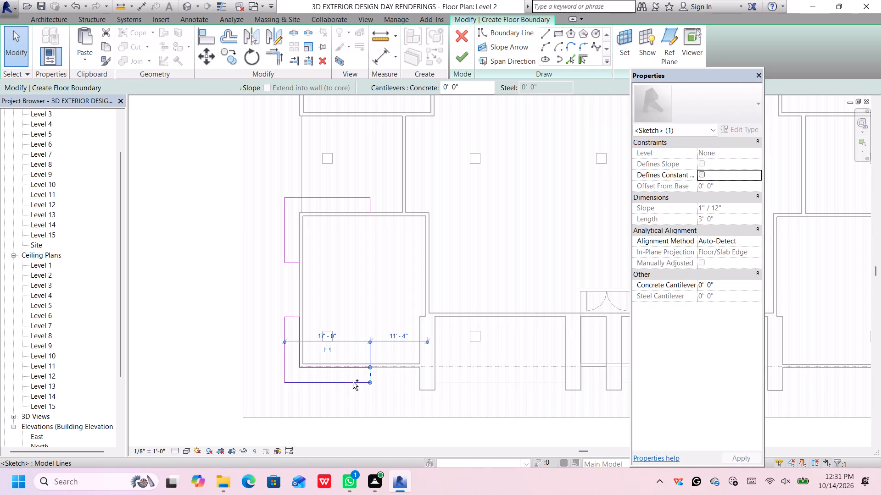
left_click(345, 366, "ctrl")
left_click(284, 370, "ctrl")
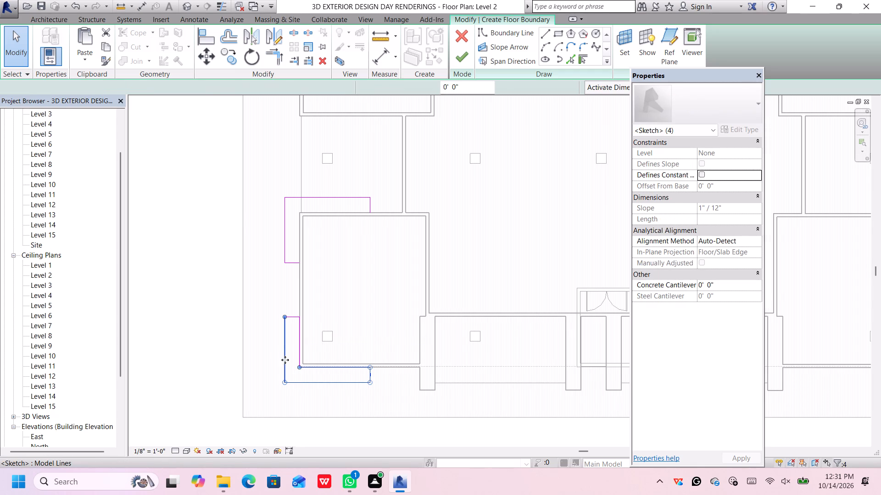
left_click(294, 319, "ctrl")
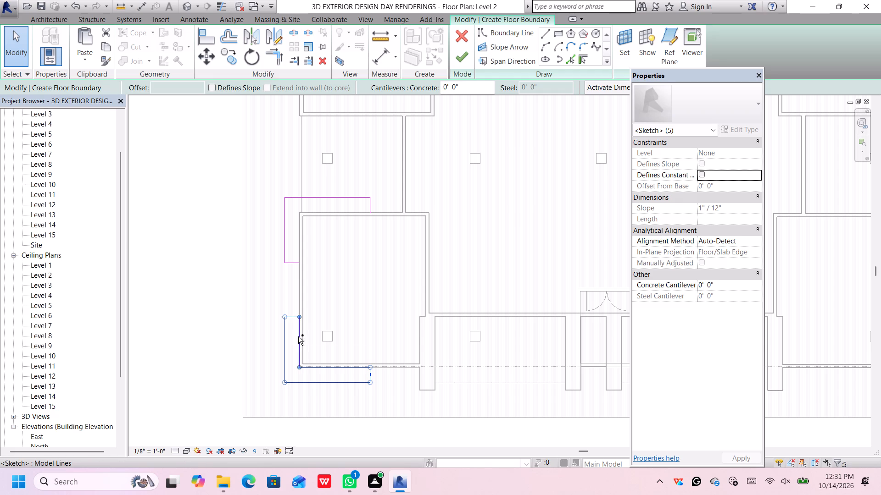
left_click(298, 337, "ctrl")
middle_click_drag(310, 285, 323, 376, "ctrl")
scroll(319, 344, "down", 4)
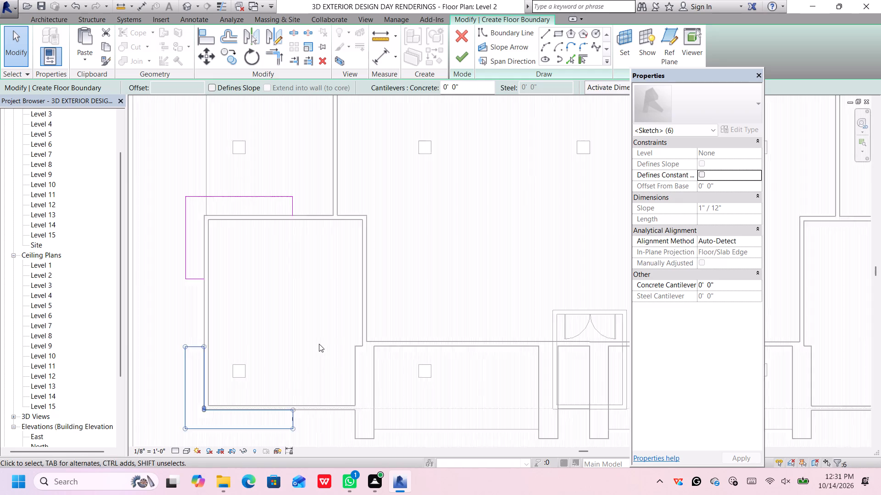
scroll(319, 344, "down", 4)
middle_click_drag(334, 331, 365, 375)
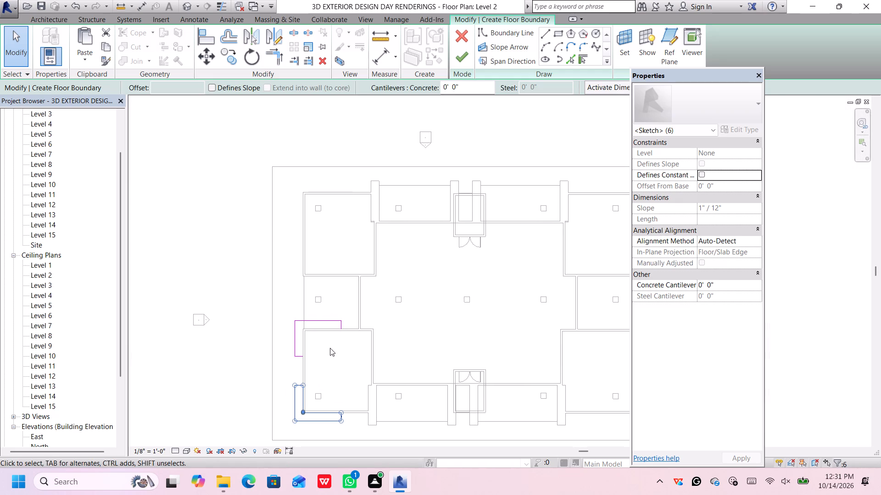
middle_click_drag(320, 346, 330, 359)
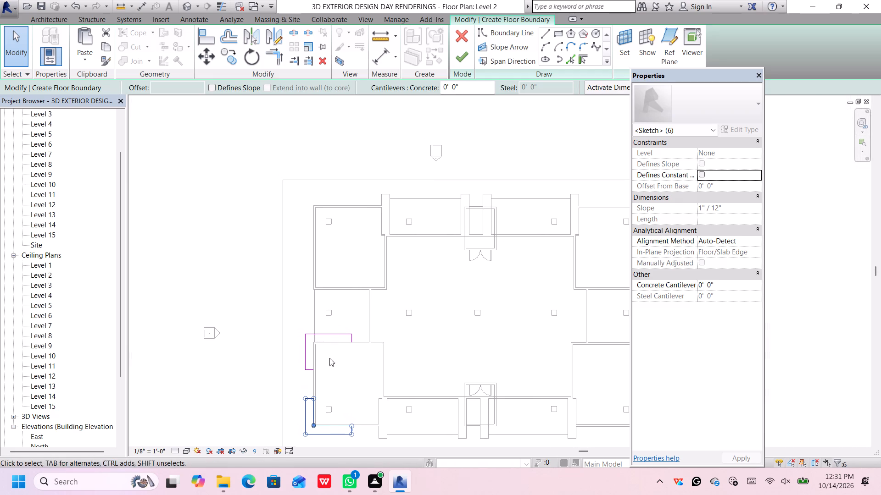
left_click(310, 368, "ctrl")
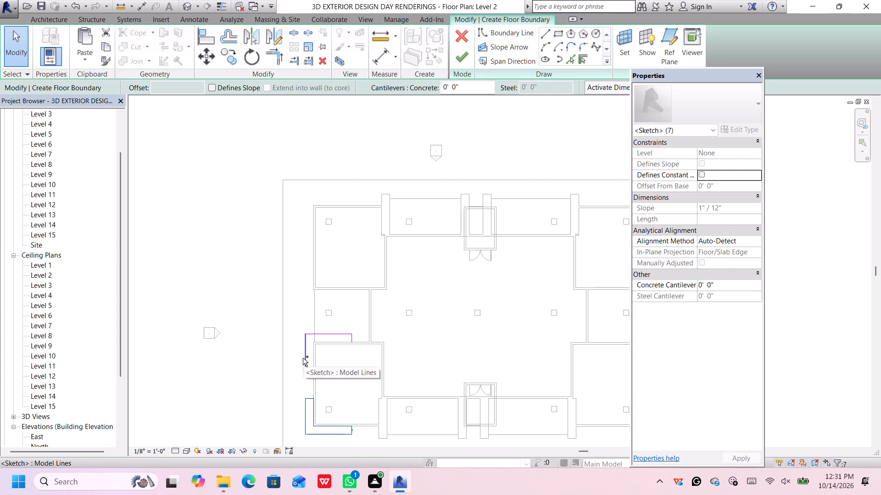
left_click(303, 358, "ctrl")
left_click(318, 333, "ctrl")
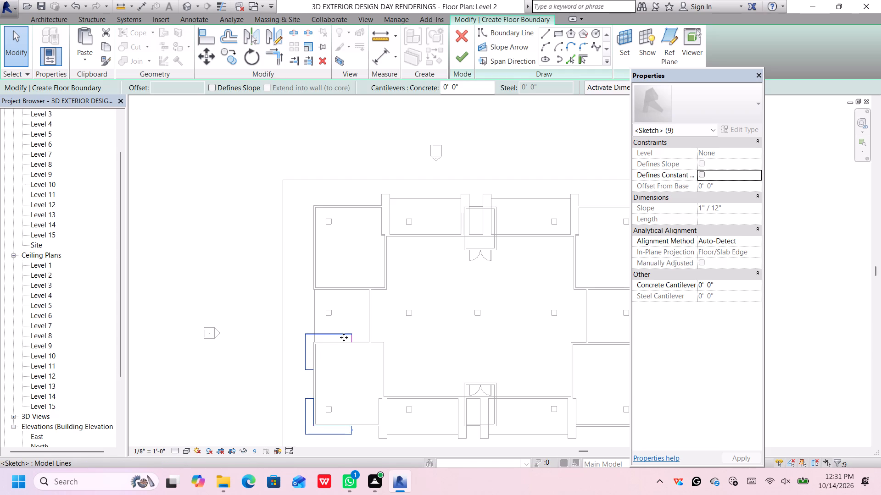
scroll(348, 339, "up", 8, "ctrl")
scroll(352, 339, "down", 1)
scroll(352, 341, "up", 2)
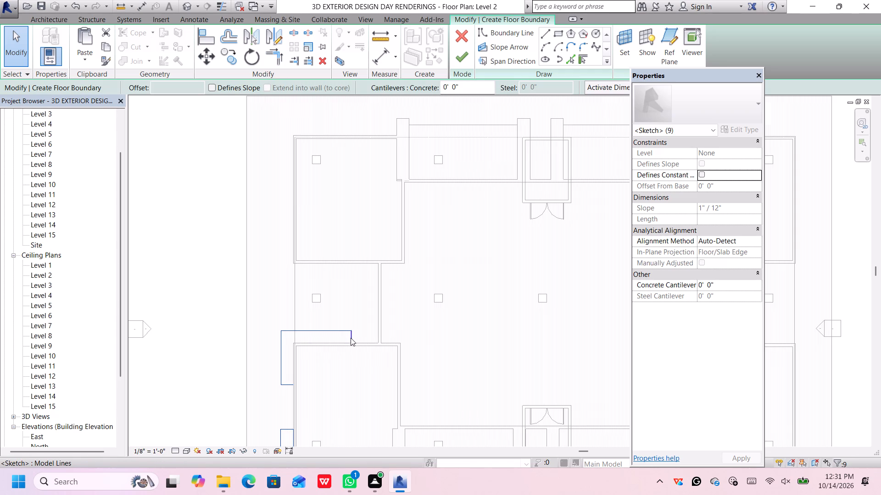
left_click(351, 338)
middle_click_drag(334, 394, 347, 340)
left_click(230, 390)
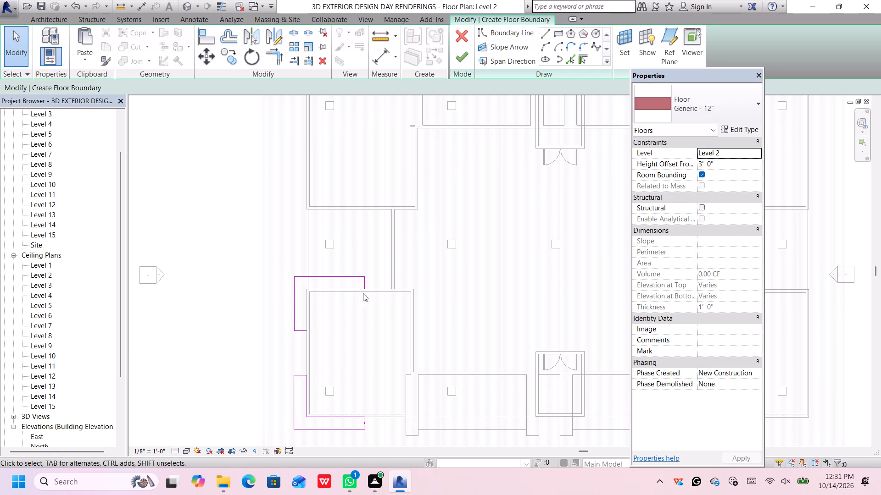
Close the upper L-shaped strip by drawing its inner boundary lines along the lower-left room's outer wall faces, about 13'-11" horizontally.
key("l")
scroll(362, 293, "up", 1)
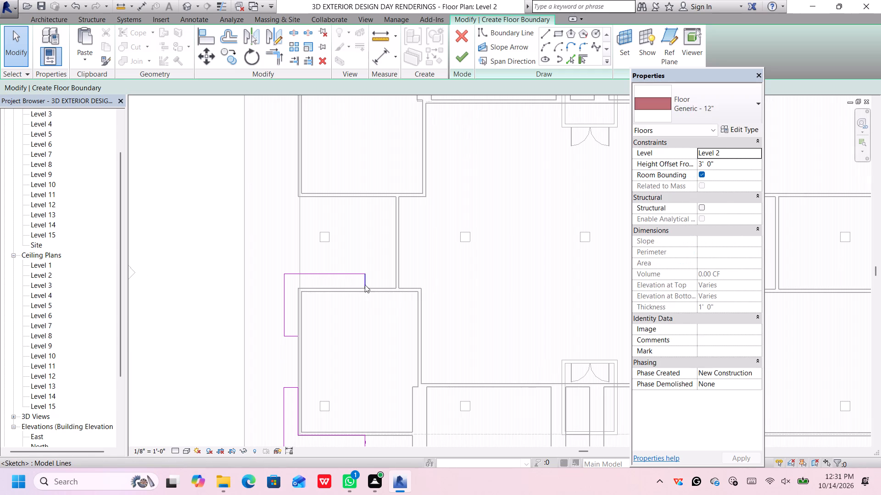
left_click(544, 30)
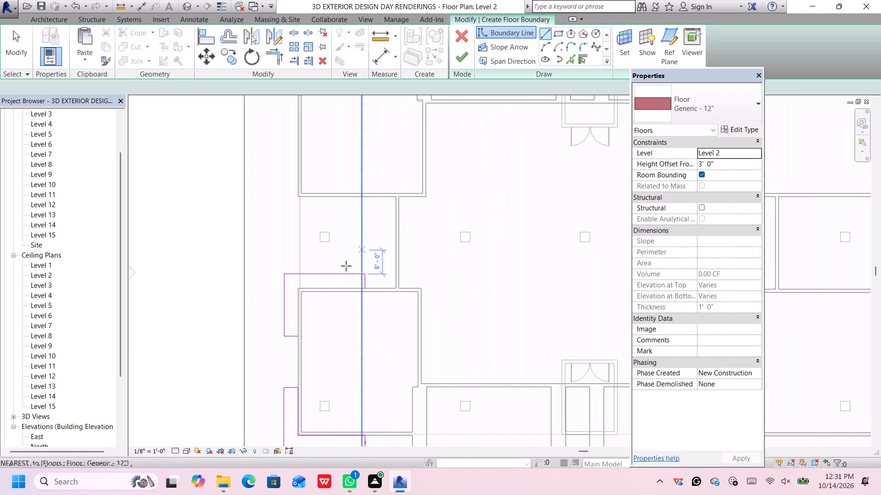
scroll(360, 293, "up", 5)
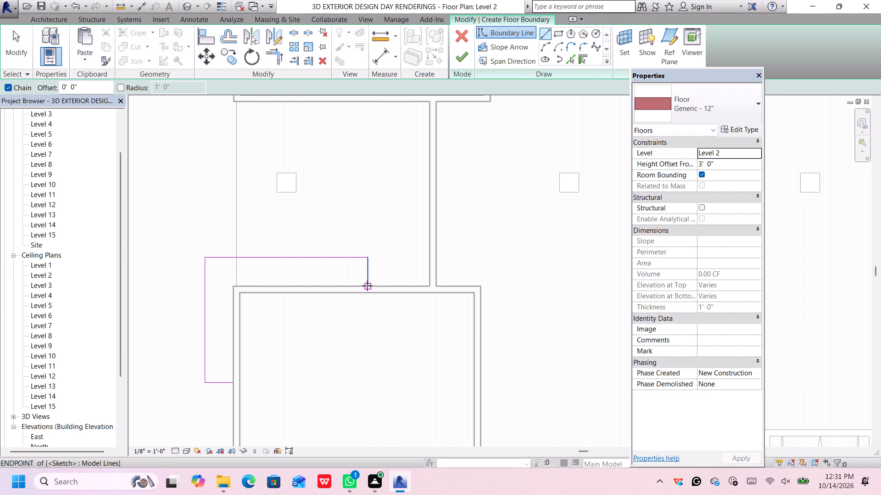
left_click(367, 286)
left_click(234, 286)
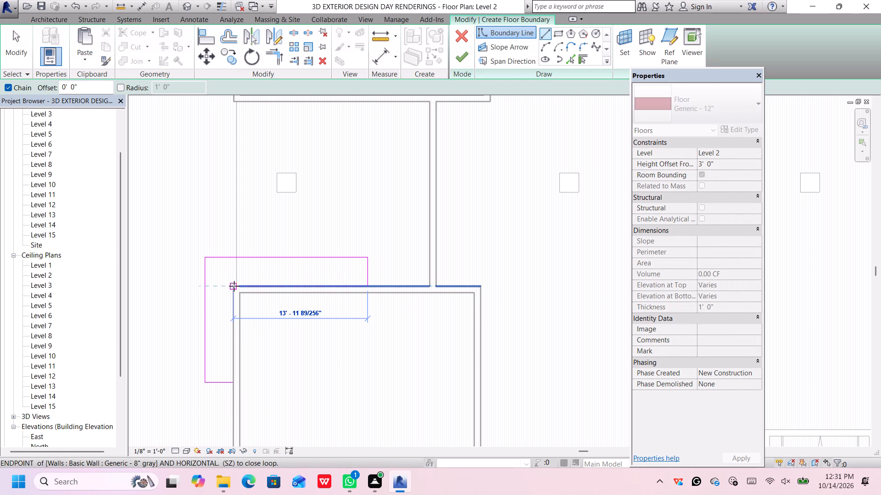
left_click(233, 380)
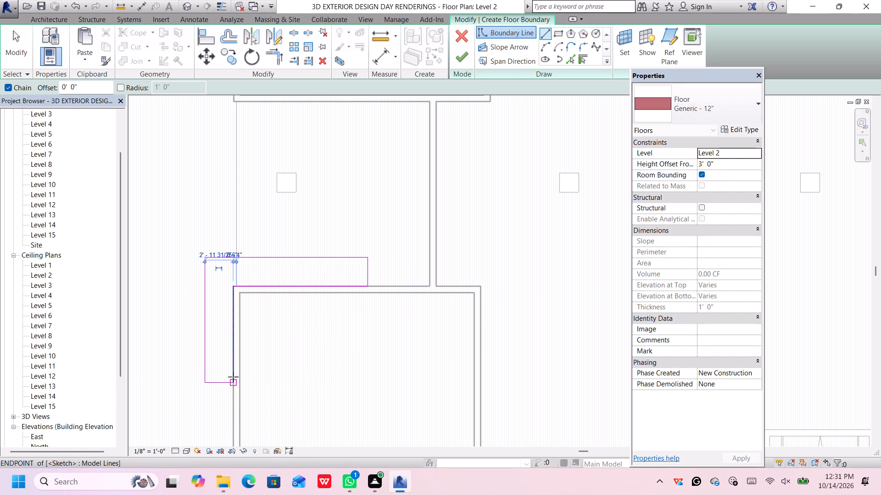
key("Escape")
scroll(229, 280, "down", 6)
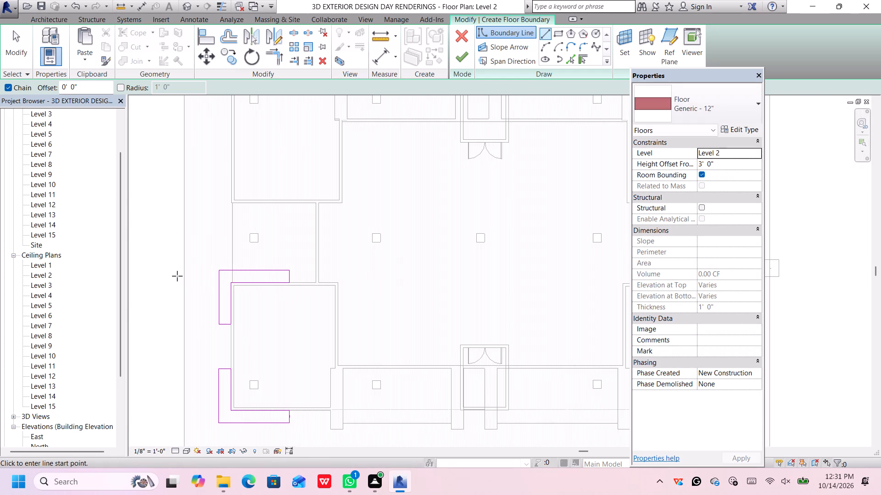
middle_click_drag(179, 276, 260, 273)
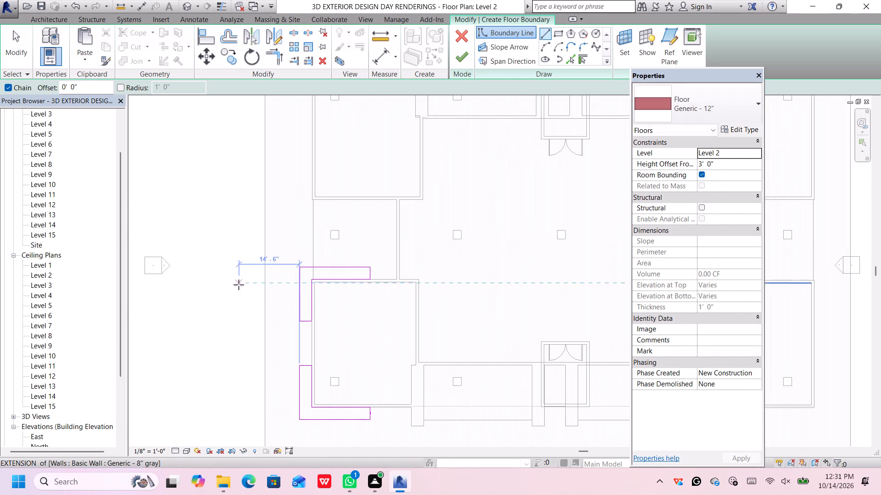
key("Escape")
Copy all boundary lines of both L-shaped strips straight up about 49'-10", aligning them with the corners of the upper-left room.
middle_click_drag(307, 329, 305, 315)
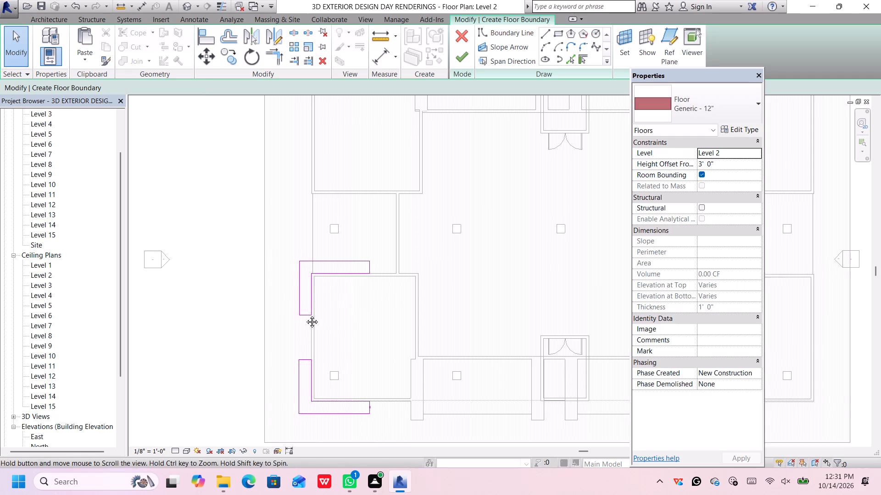
middle_click_drag(305, 315, 302, 196)
scroll(305, 252, "up", 1)
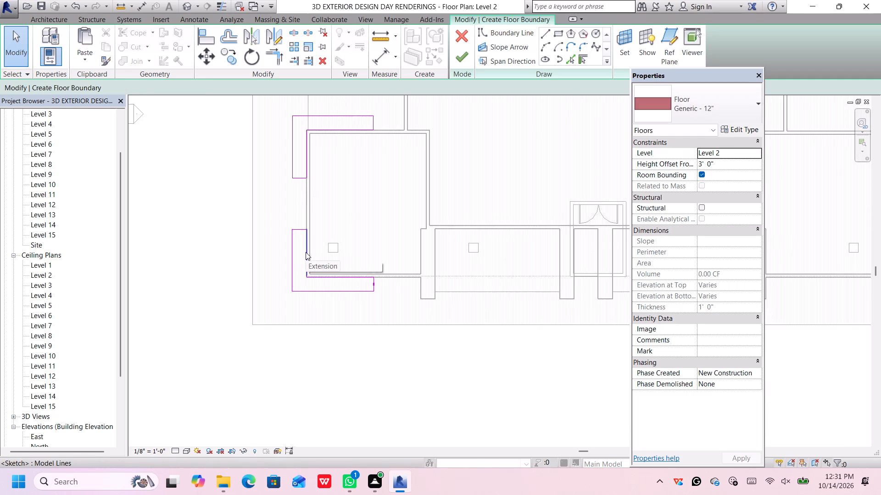
left_click(306, 252)
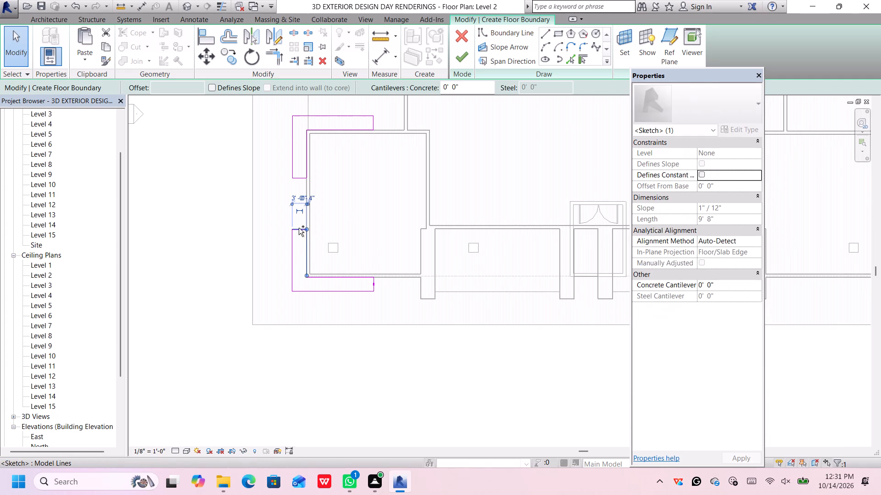
left_click(299, 228, "ctrl")
left_click(290, 247, "ctrl")
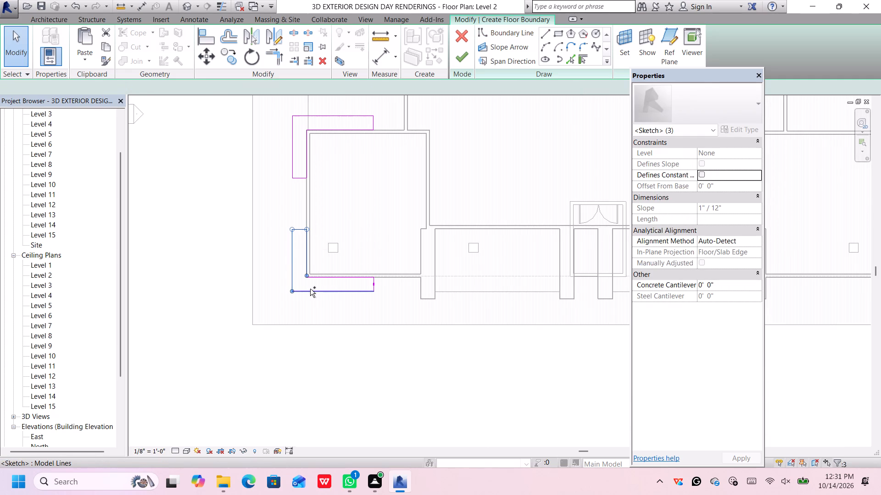
left_click(311, 290, "ctrl")
left_click(374, 286, "ctrl")
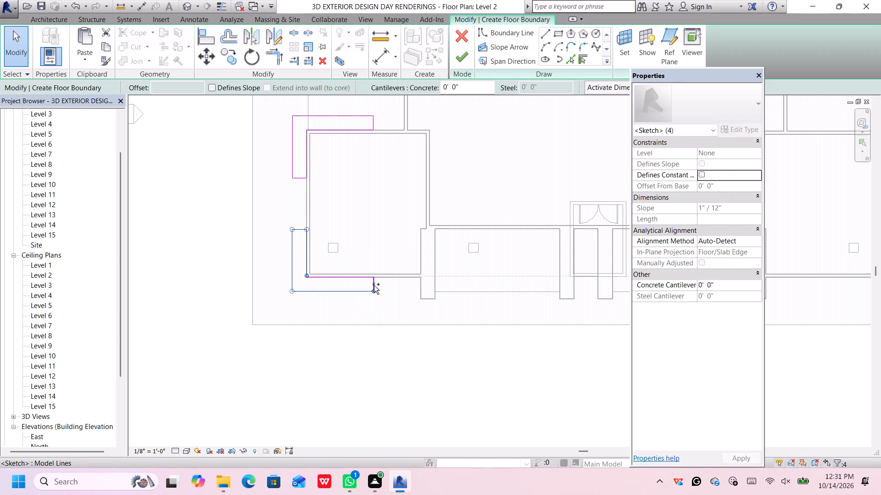
left_click(367, 277, "ctrl")
middle_click_drag(374, 213, 347, 331)
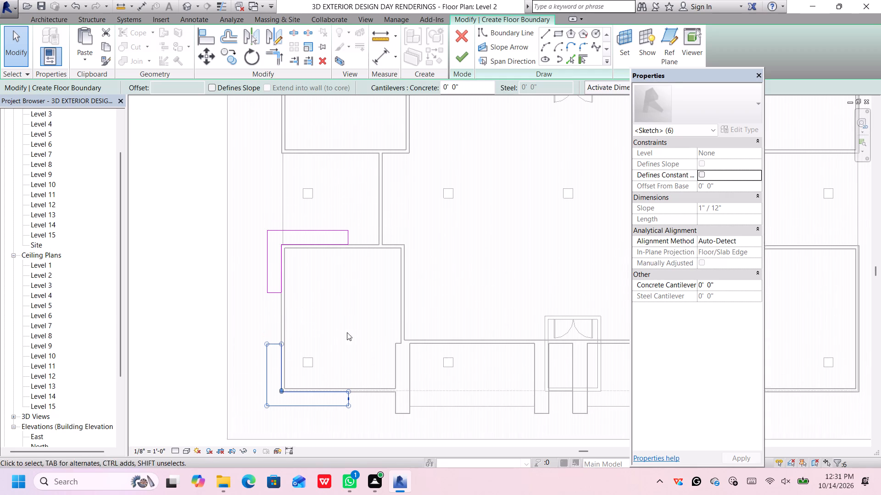
left_click(333, 233, "ctrl")
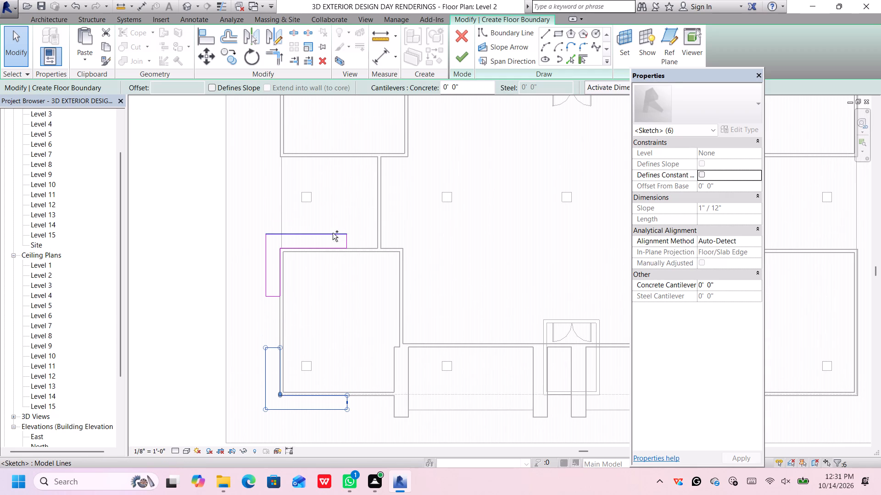
left_click(348, 241, "ctrl")
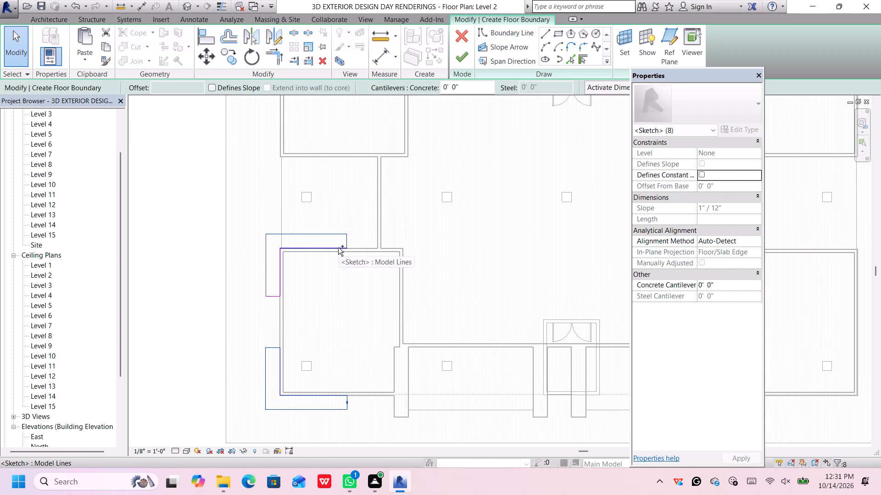
left_click(338, 247, "ctrl")
left_click(278, 267, "ctrl")
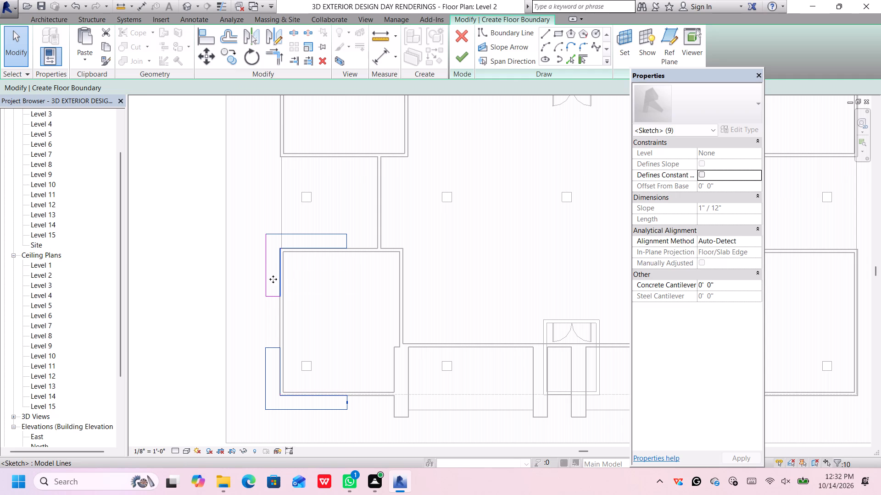
left_click(272, 293, "ctrl")
left_click(268, 280, "ctrl")
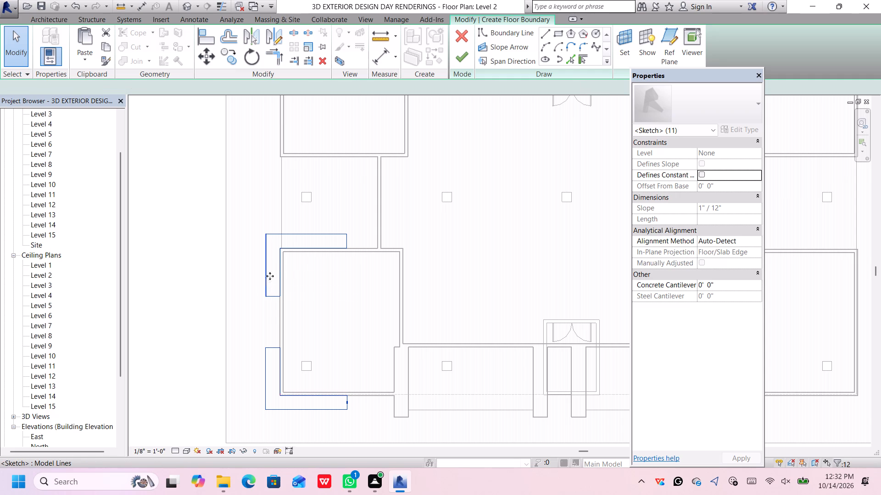
scroll(360, 190, "down", 4)
middle_click_drag(362, 195, 360, 263)
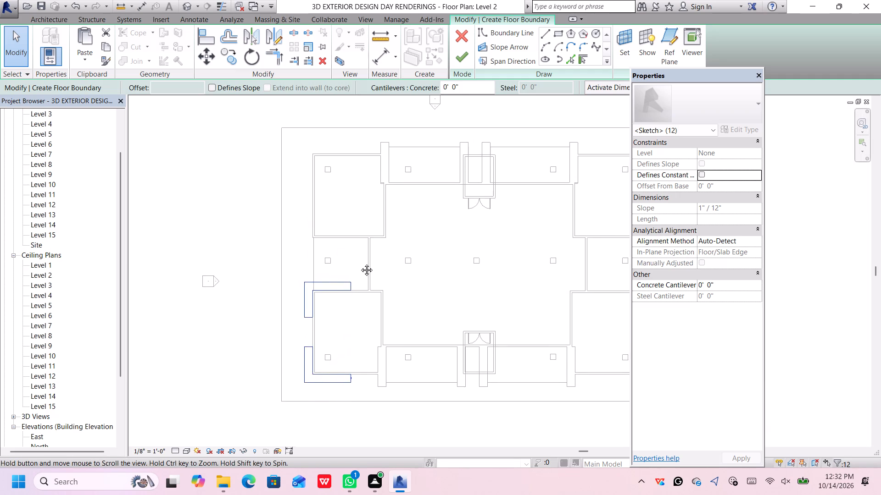
middle_click_drag(360, 263, 344, 254)
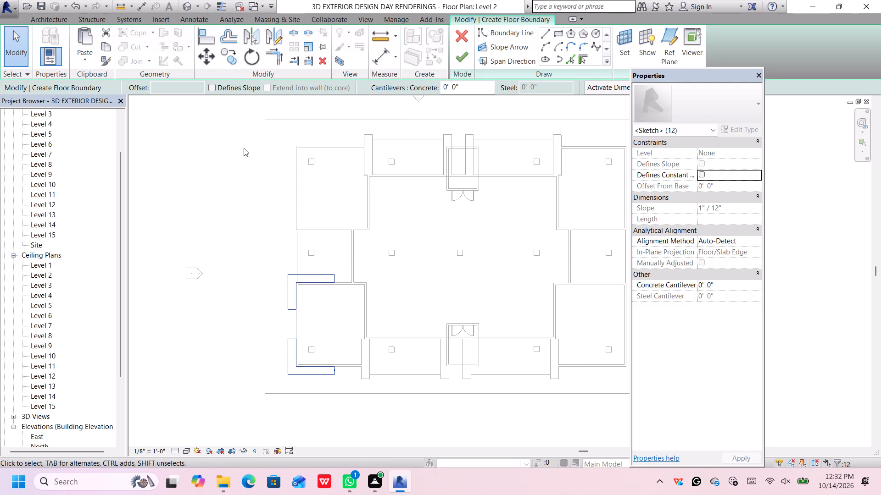
left_click(236, 55)
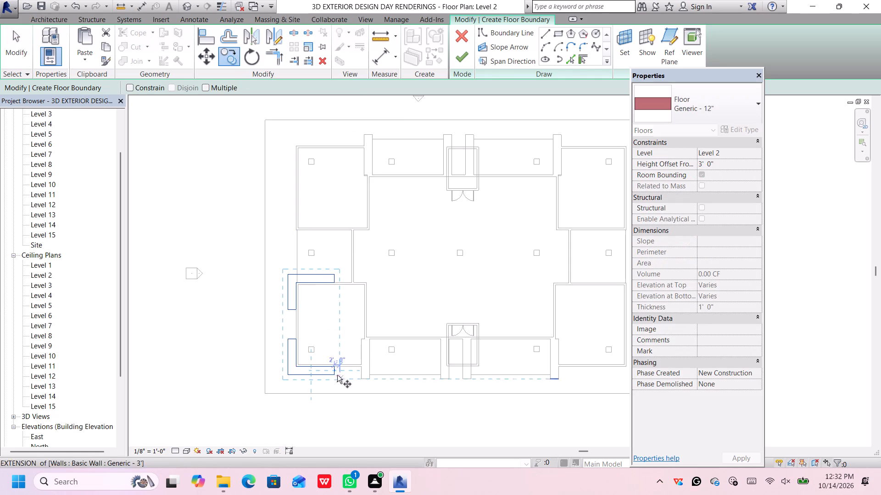
left_click(335, 366)
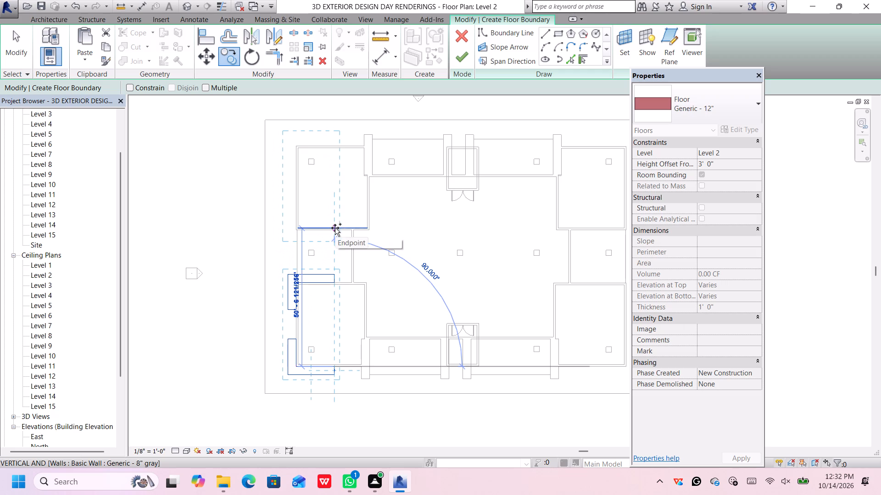
scroll(337, 229, "up", 5)
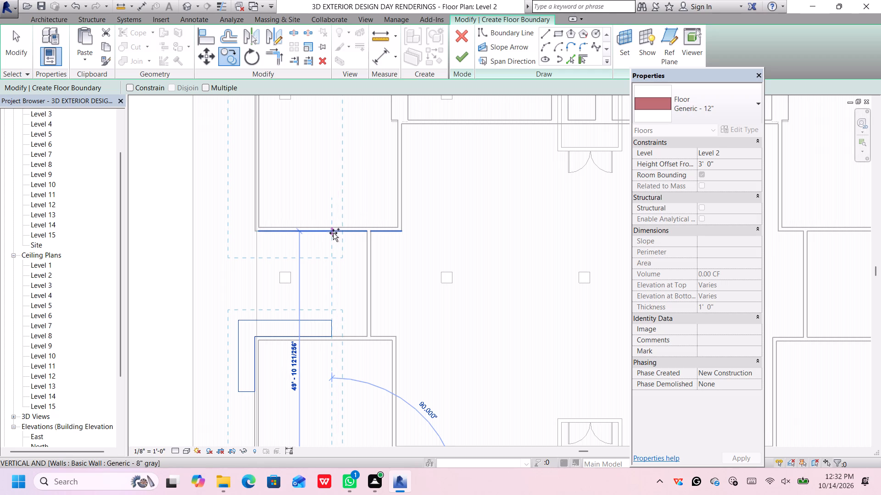
left_click(333, 232)
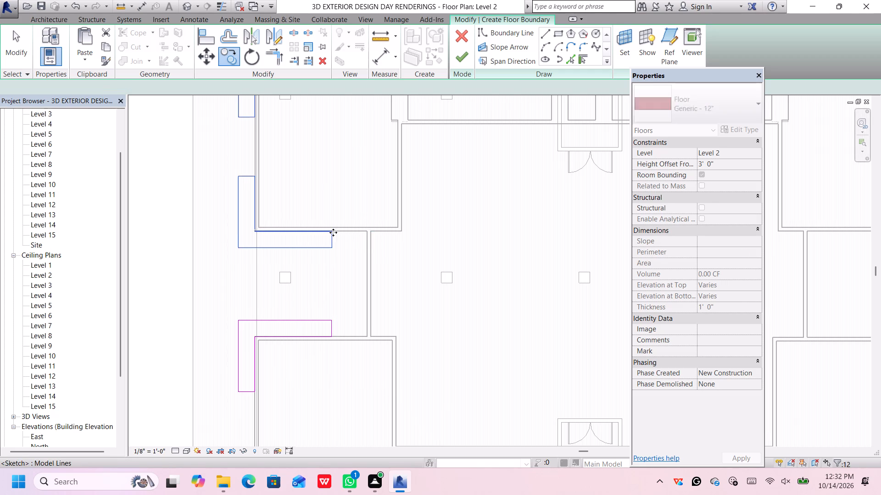
Copy the upper-left room's two L-shaped strip outlines straight up about 64' into the empty area above the building plan.
scroll(339, 220, "down", 5)
middle_click_drag(340, 220, 314, 208)
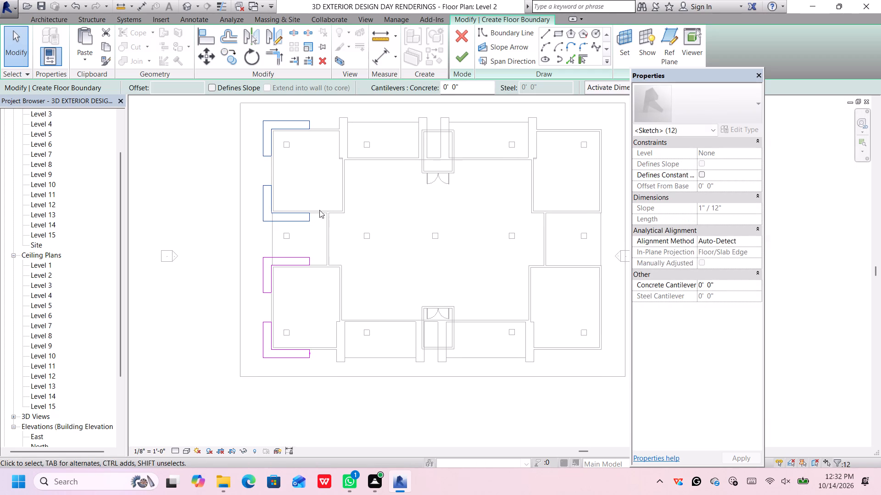
middle_click_drag(325, 220, 307, 210)
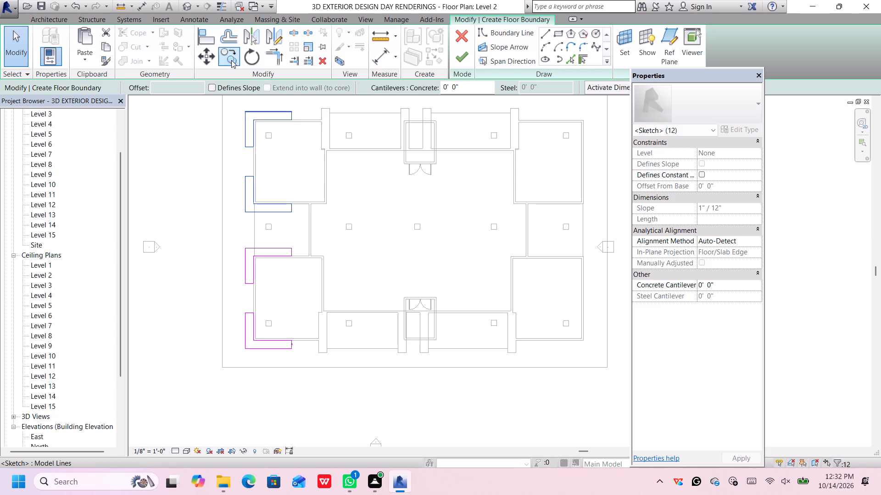
left_click(232, 52)
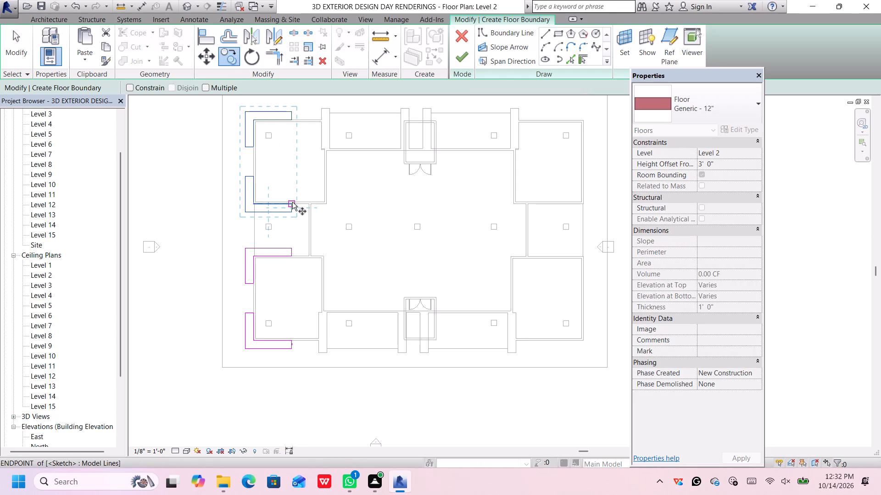
scroll(292, 202, "down", 2)
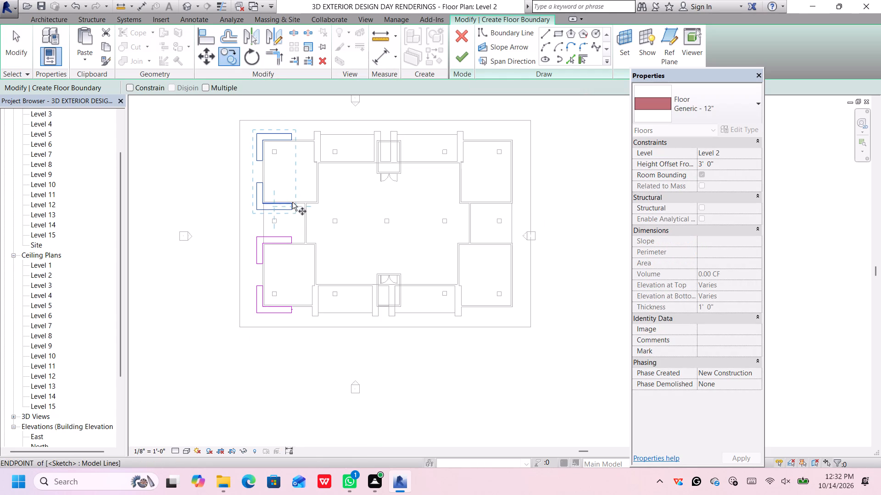
middle_click_drag(554, 265, 526, 247)
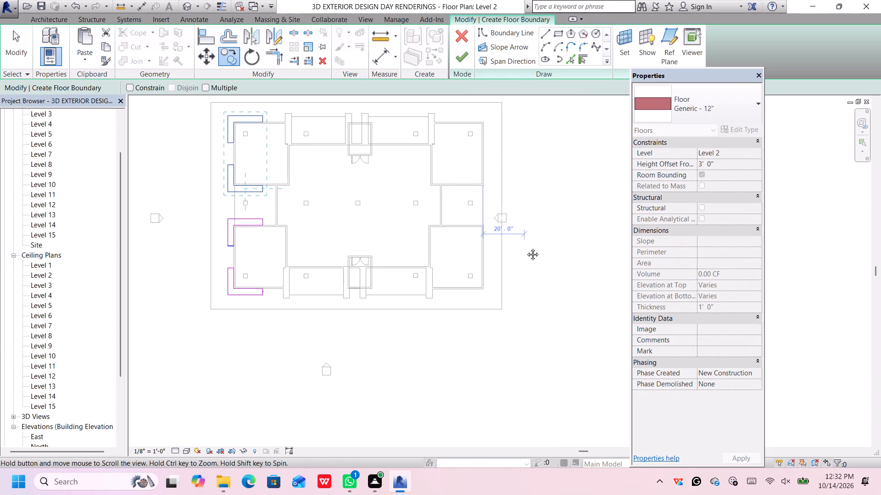
middle_click_drag(526, 247, 533, 260)
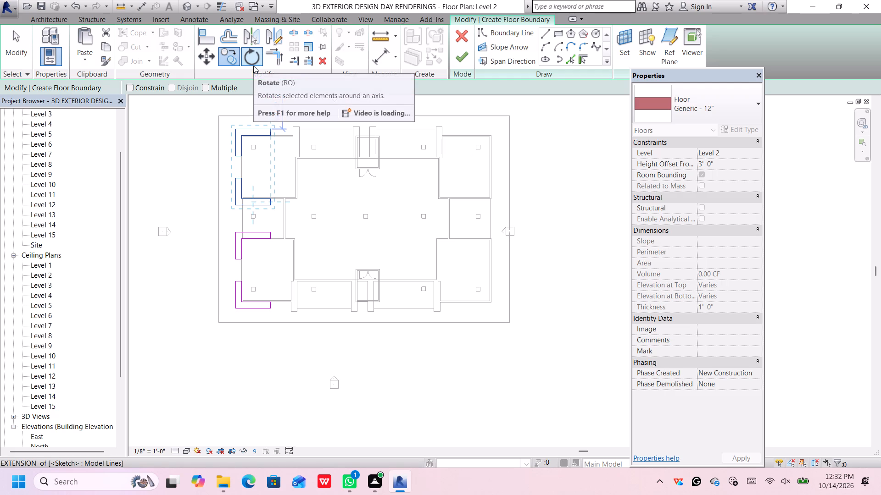
middle_click_drag(547, 222, 477, 229)
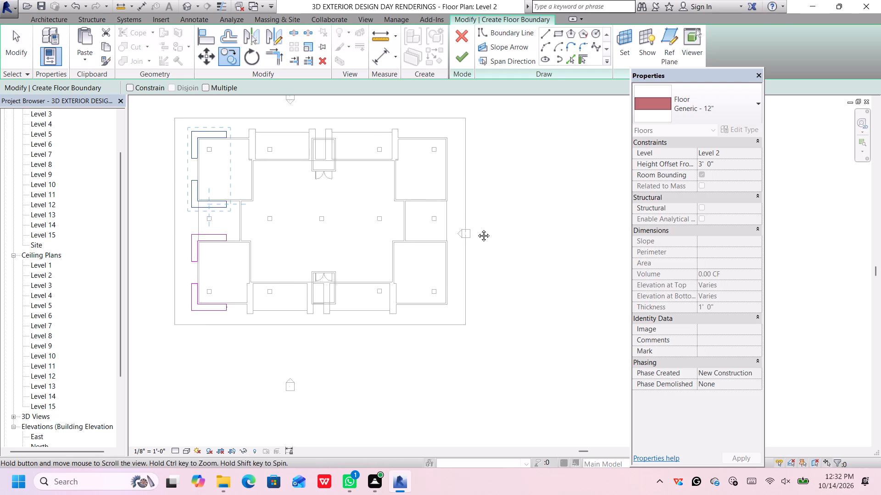
middle_click_drag(477, 229, 474, 231)
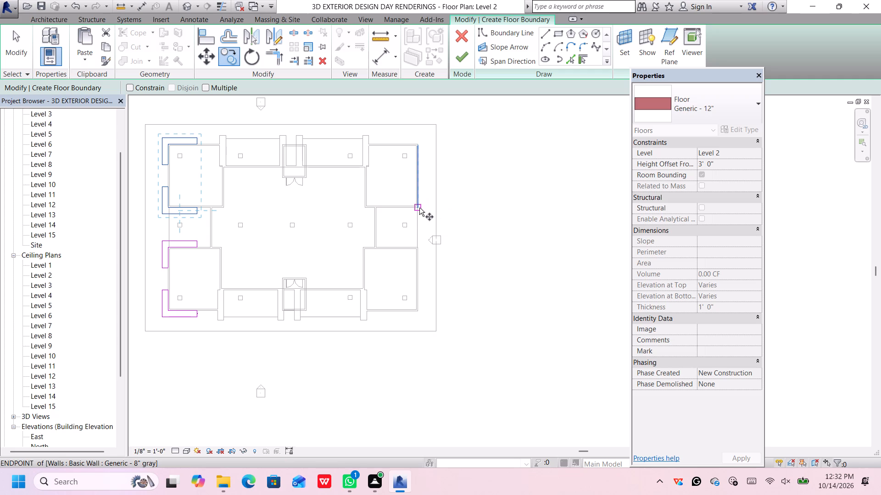
scroll(422, 206, "down", 2)
middle_click_drag(439, 210, 479, 232)
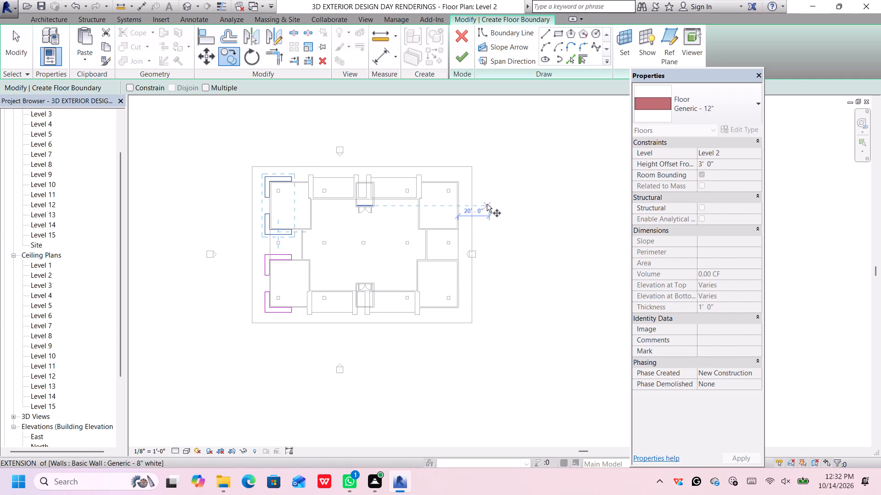
scroll(283, 156, "up", 1)
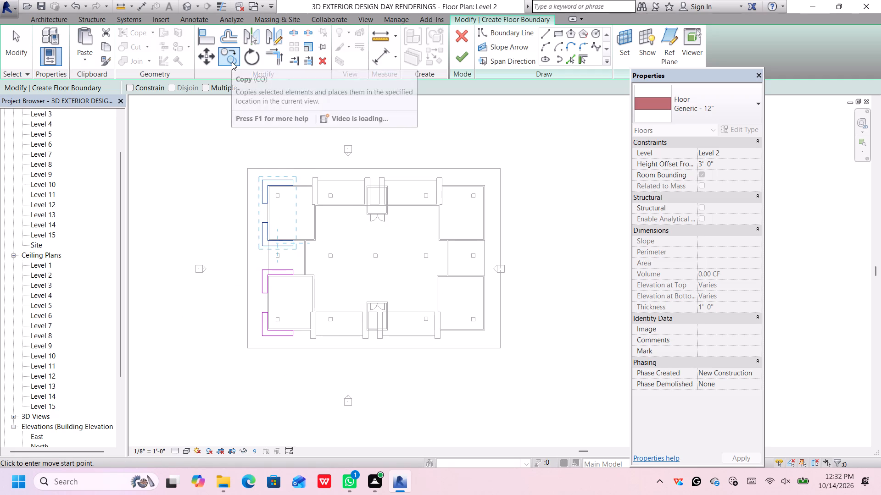
left_click(232, 61)
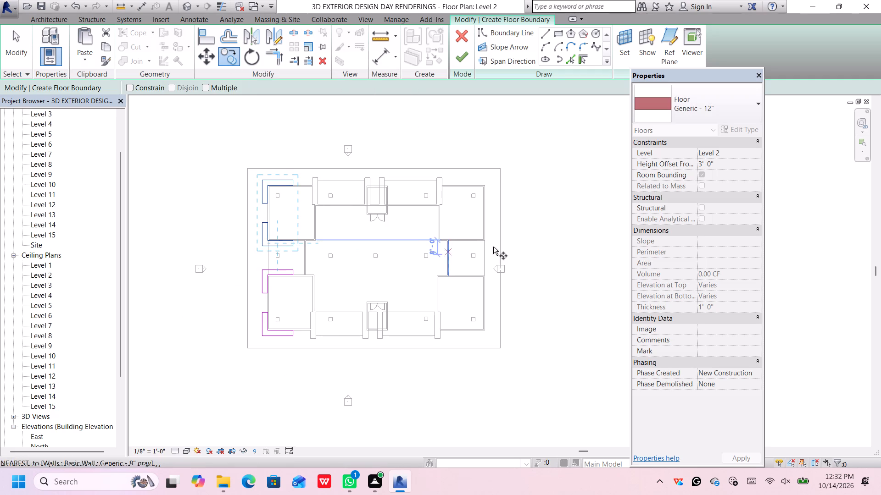
left_click(540, 240)
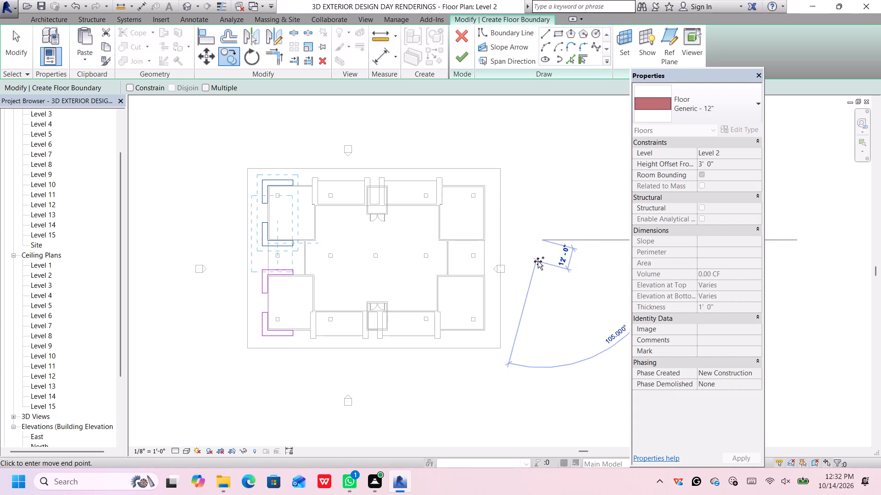
scroll(552, 168, "down", 3)
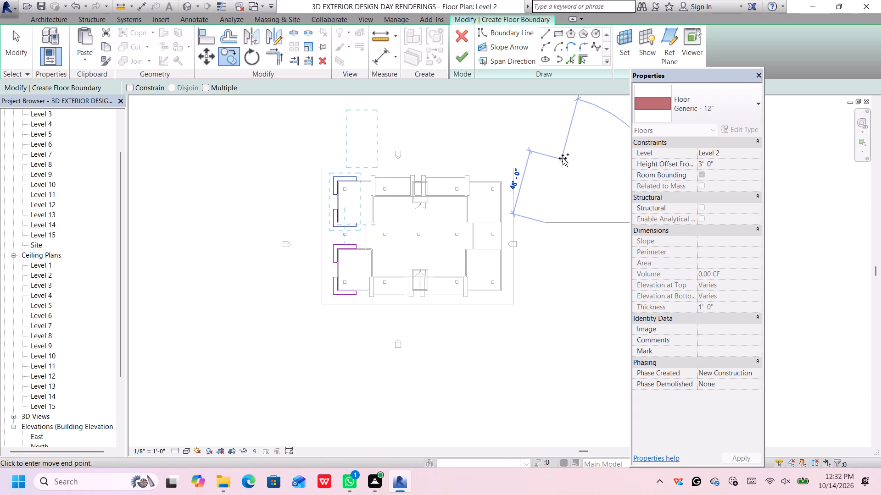
middle_click_drag(562, 159, 491, 262)
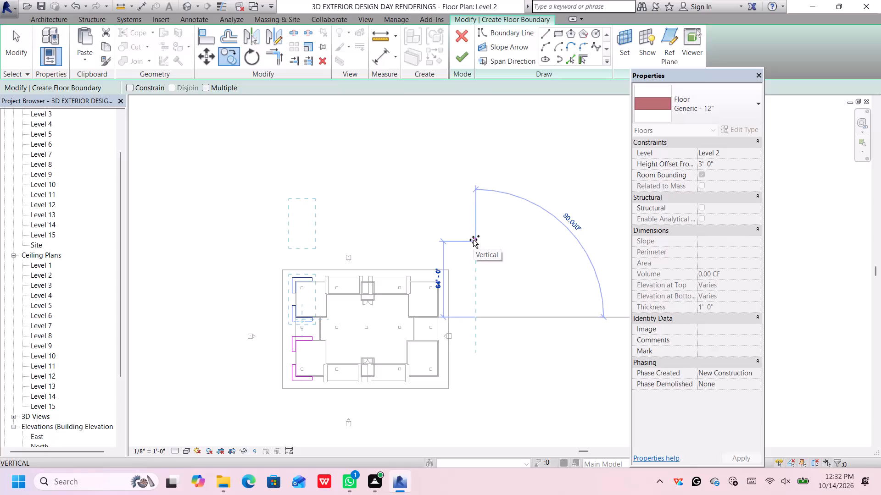
left_click(473, 240)
Rotate the copied pair of L-shaped strip outlines above the plan by 180° about their centre.
scroll(319, 232, "up", 2)
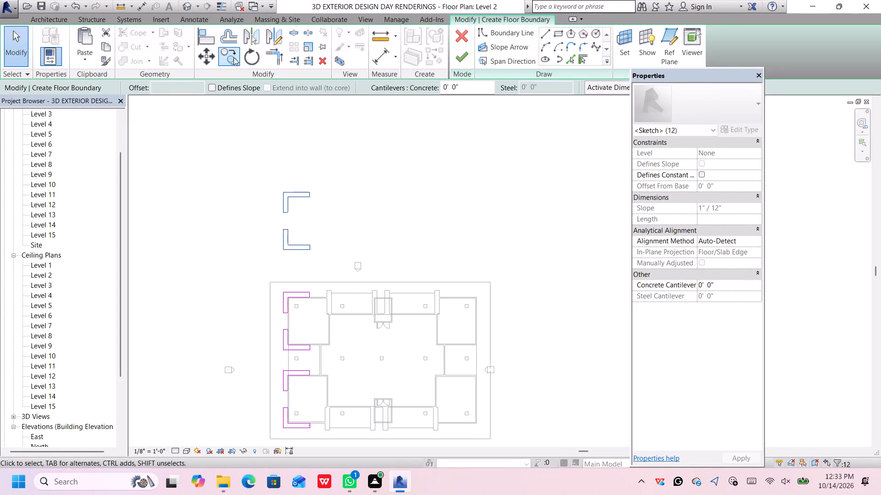
left_click(249, 55)
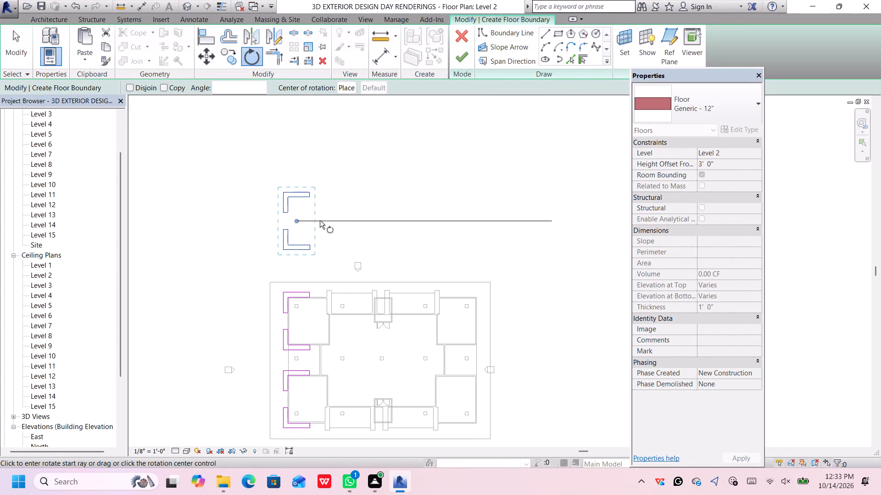
left_click(296, 167)
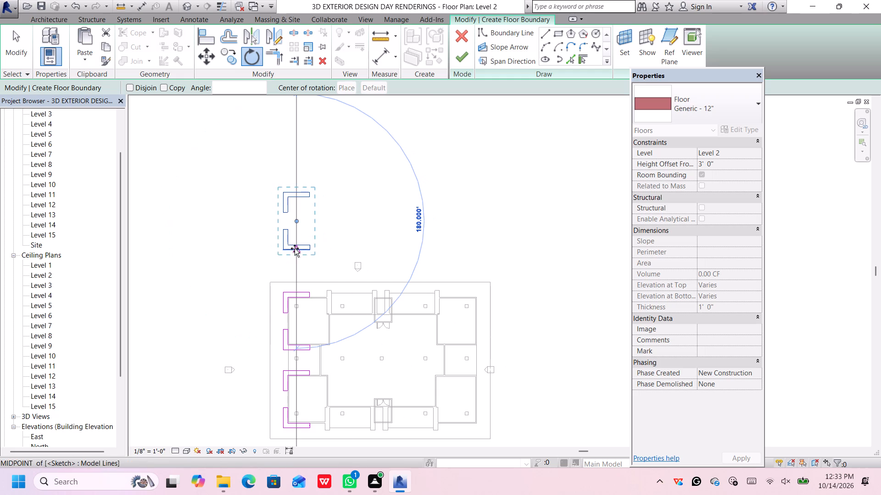
left_click(295, 248)
Copy the rotated strip pair onto the upper-right room, placing the lower strip's inner corner on the room's lower outer wall corner.
scroll(328, 240, "down", 3)
middle_click_drag(328, 239, 280, 209)
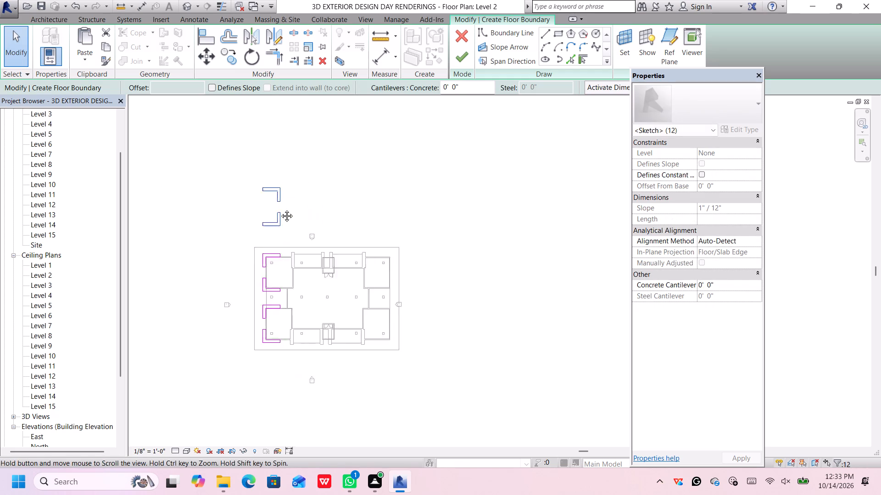
middle_click_drag(280, 209, 262, 196)
scroll(264, 199, "up", 3)
middle_click_drag(251, 205, 255, 191)
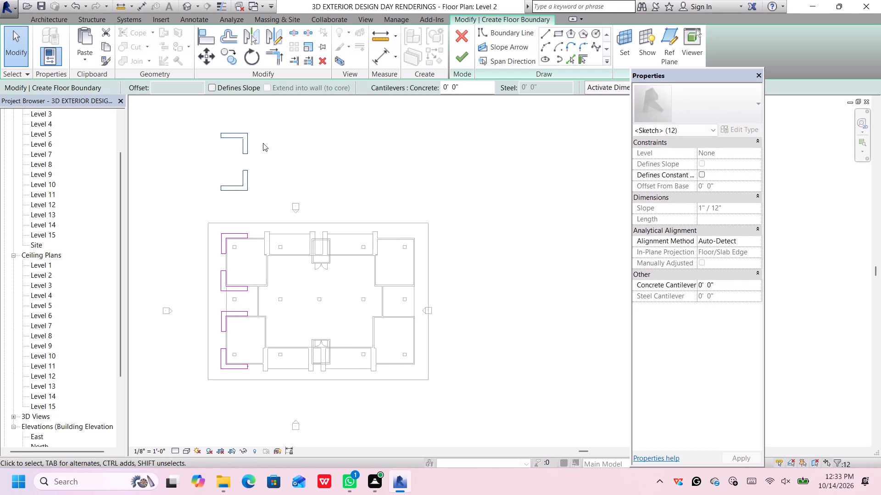
scroll(262, 144, "up", 1)
middle_click_drag(251, 146, 268, 165)
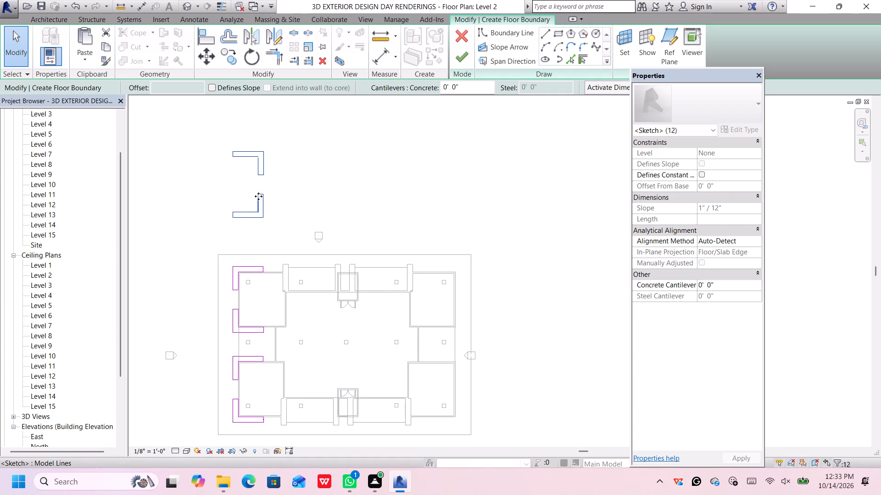
scroll(259, 199, "up", 4)
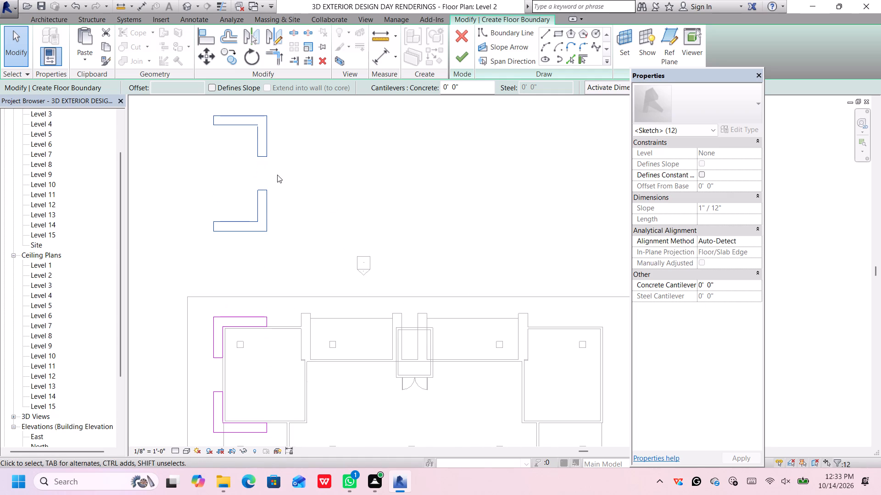
middle_click(278, 175)
scroll(279, 177, "down", 2)
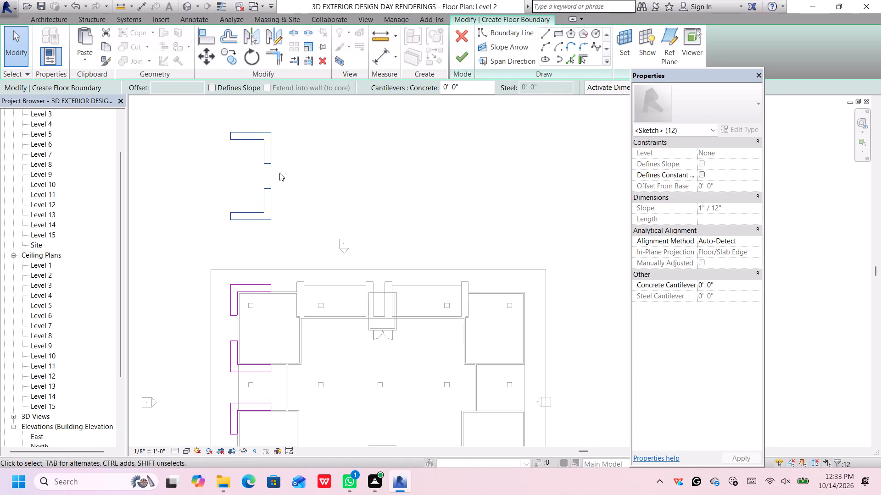
left_click(229, 62)
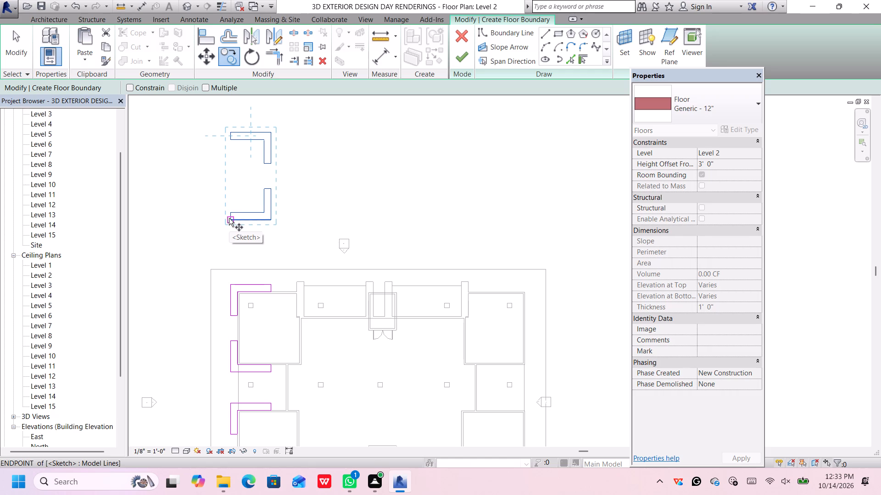
left_click(264, 211)
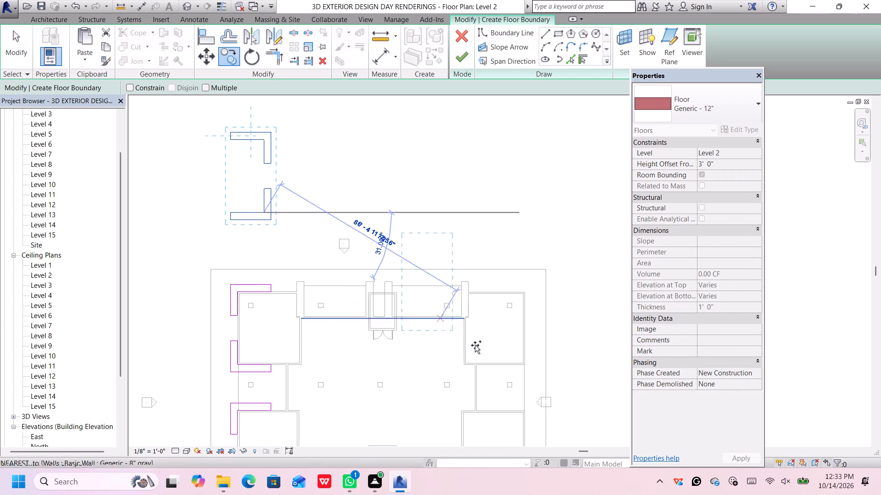
scroll(524, 364, "up", 13)
left_click(526, 366)
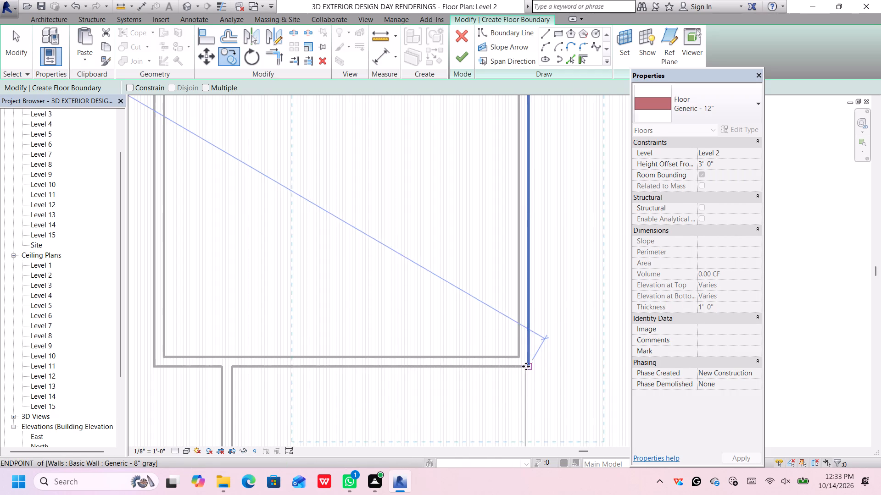
Copy the upper-right room's strip pair straight down about 49'-11 1/2" to the lower-right room's lower outer wall corner.
scroll(526, 366, "down", 11)
middle_click_drag(538, 399, 535, 383)
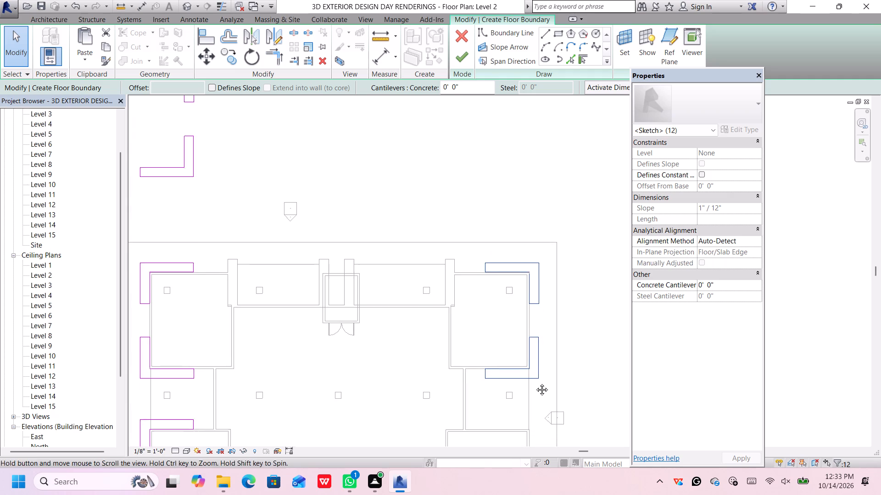
middle_click_drag(535, 383, 536, 345)
scroll(536, 347, "down", 3)
middle_click_drag(541, 385, 525, 331)
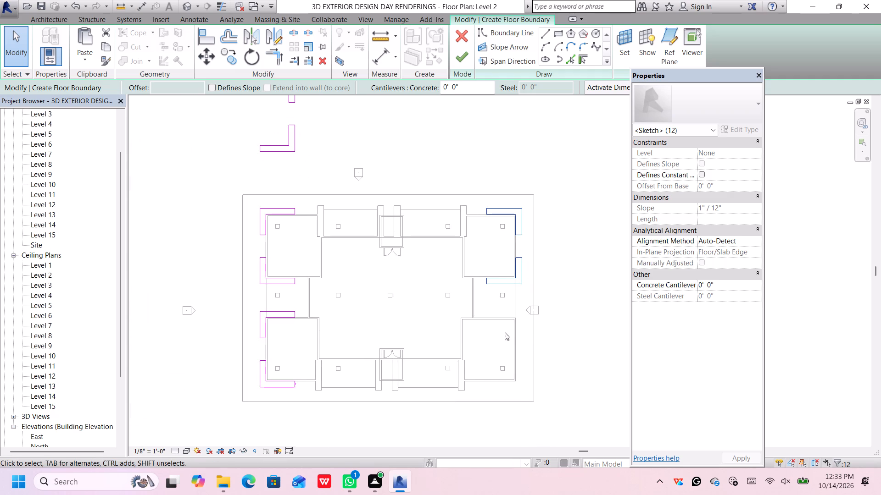
left_click(228, 57)
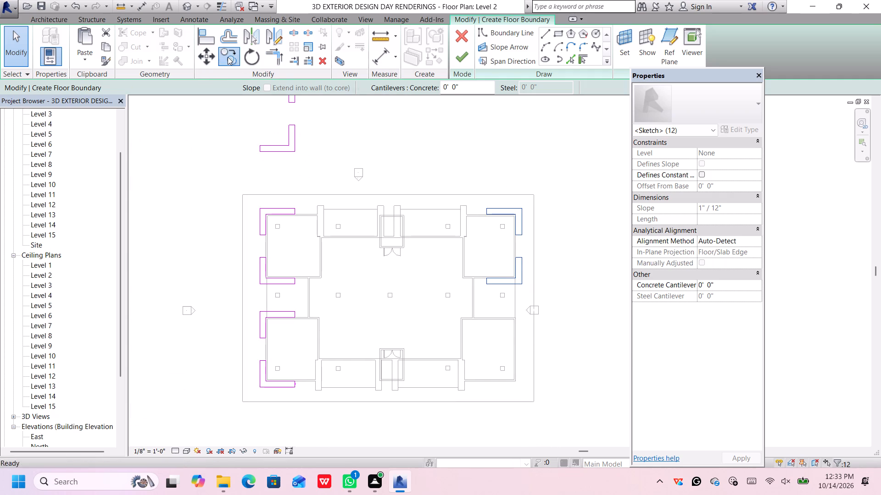
scroll(515, 276, "up", 3)
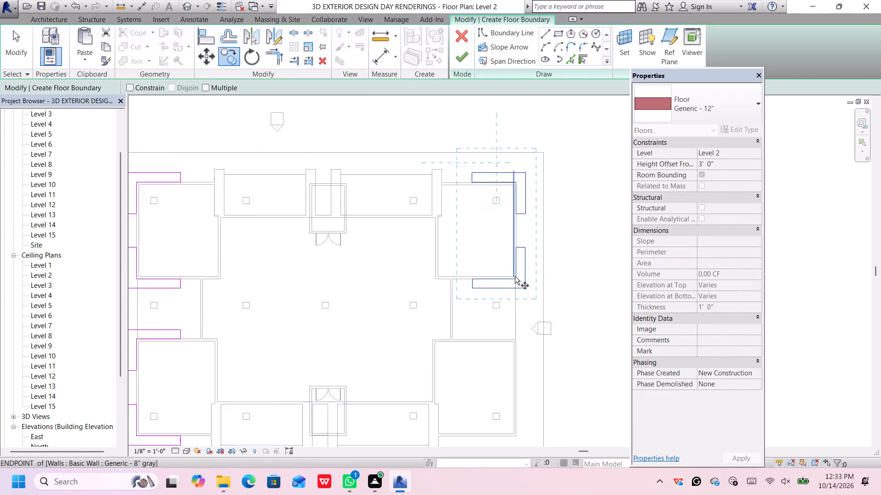
scroll(515, 276, "up", 6)
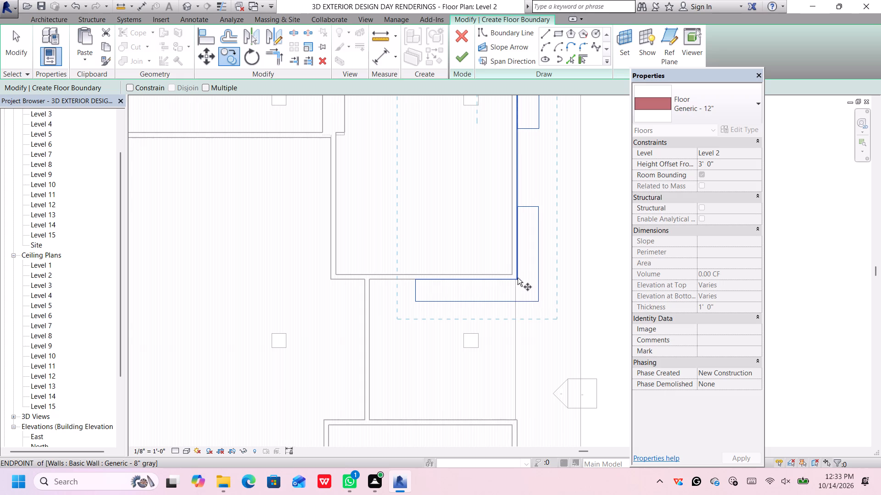
left_click(518, 278)
scroll(517, 291, "down", 11)
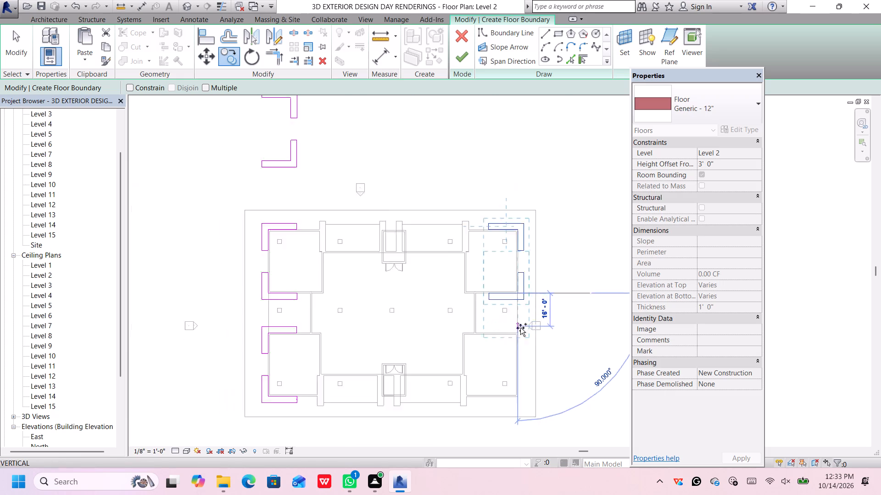
scroll(520, 328, "down", 1)
scroll(518, 371, "up", 11)
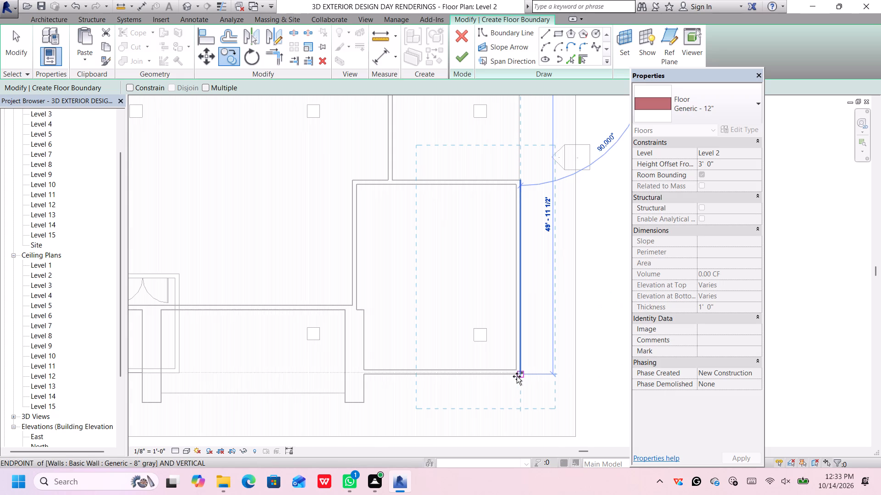
left_click(519, 374)
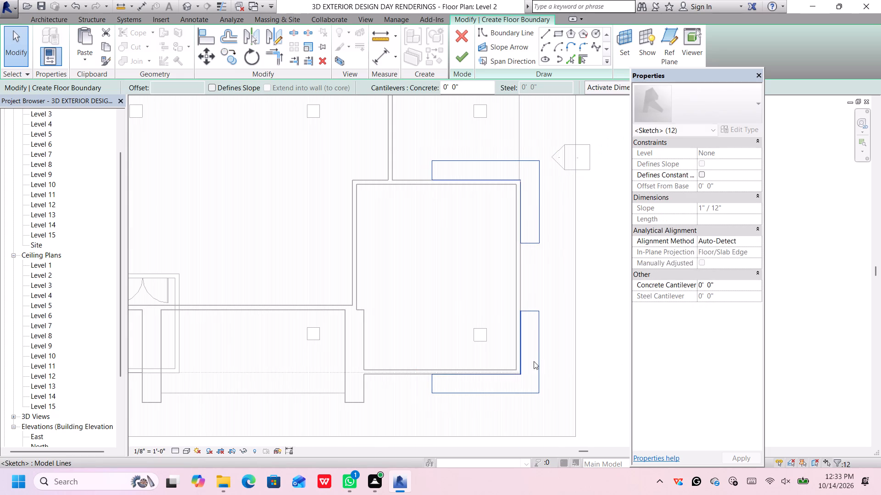
Delete the leftover pair of rotated L-shaped strip outlines in the empty area above the building plan.
scroll(542, 353, "down", 7)
scroll(585, 302, "down", 2)
middle_click_drag(585, 303, 588, 345)
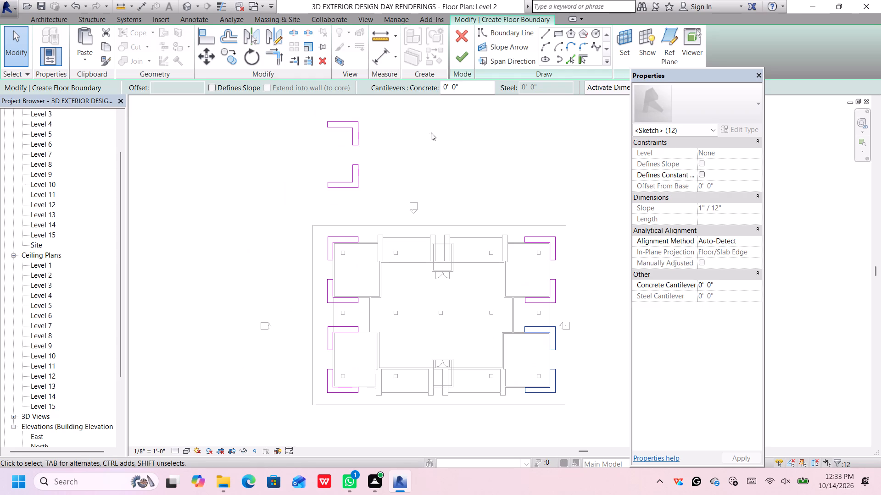
left_click_drag(389, 108, 289, 206)
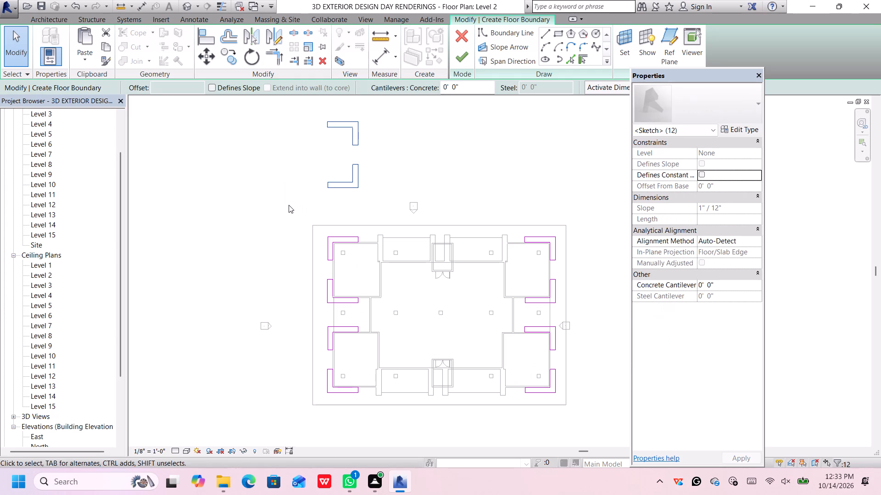
key("Delete")
Close the inner-corner gap of the upper-left room's lower L-strip with a vertical boundary line about 4 1/2" long.
scroll(357, 264, "up", 4)
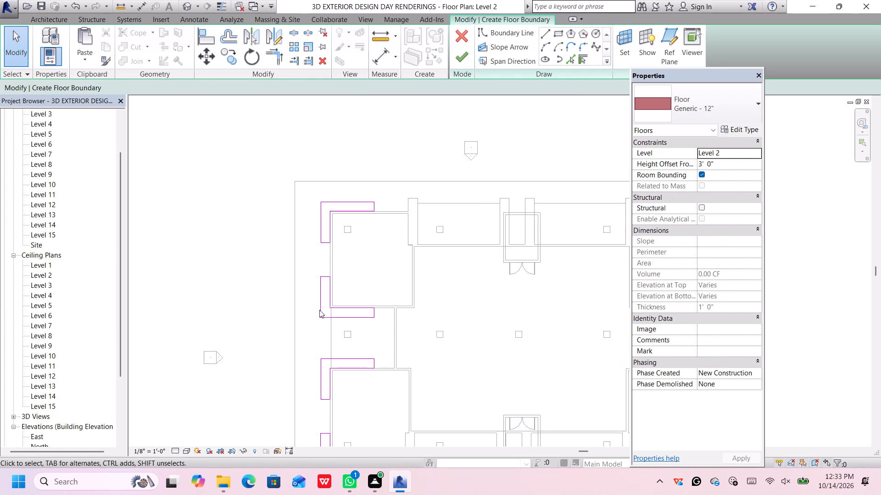
scroll(352, 302, "up", 7)
scroll(308, 314, "up", 7)
scroll(296, 327, "down", 1)
scroll(294, 326, "up", 3)
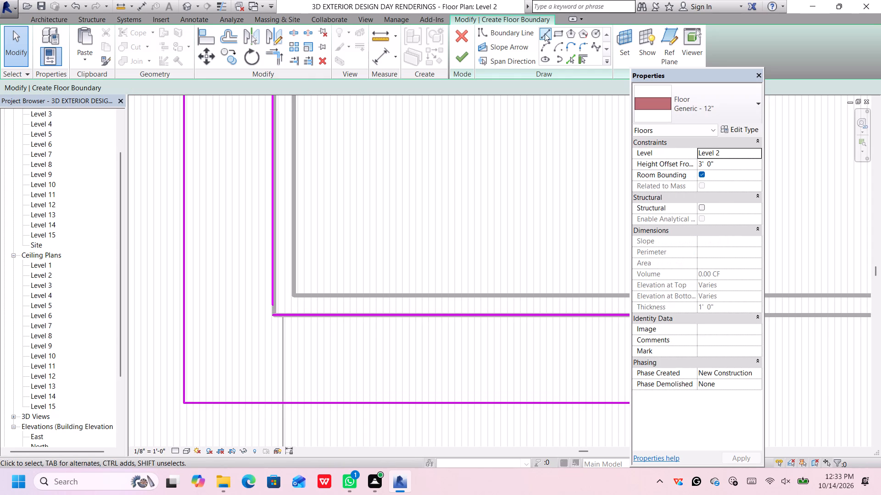
left_click(546, 33)
left_click(272, 305)
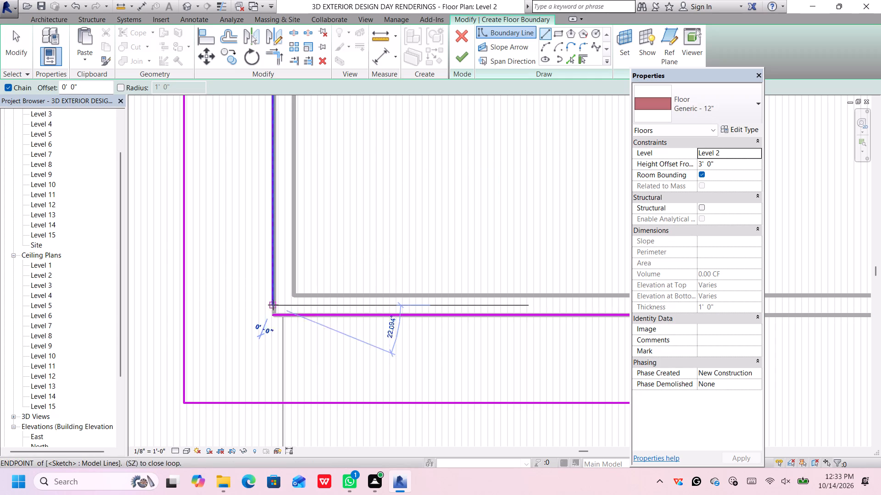
left_click(273, 315)
Examine the inner corners of the L-shaped strip outlines at the two left-hand rooms for open gaps.
scroll(285, 299, "down", 14)
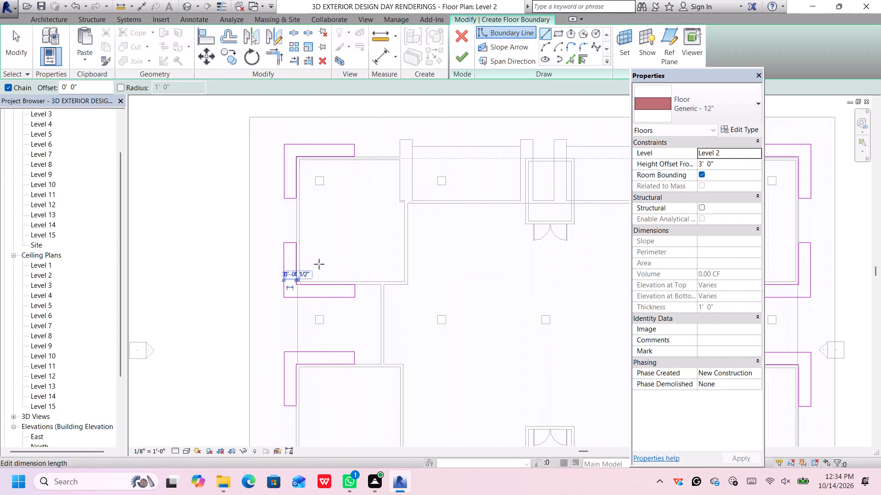
scroll(329, 253, "down", 2)
scroll(308, 180, "up", 13)
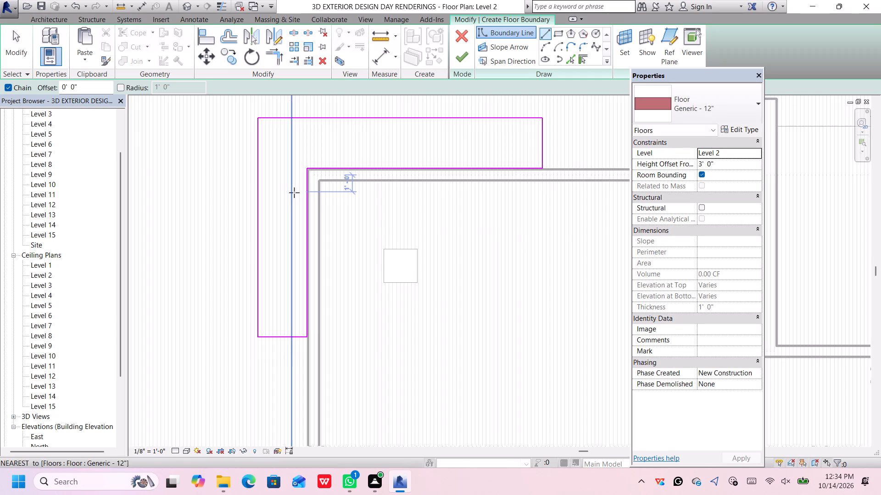
scroll(299, 190, "down", 15)
middle_click_drag(335, 407, 334, 351)
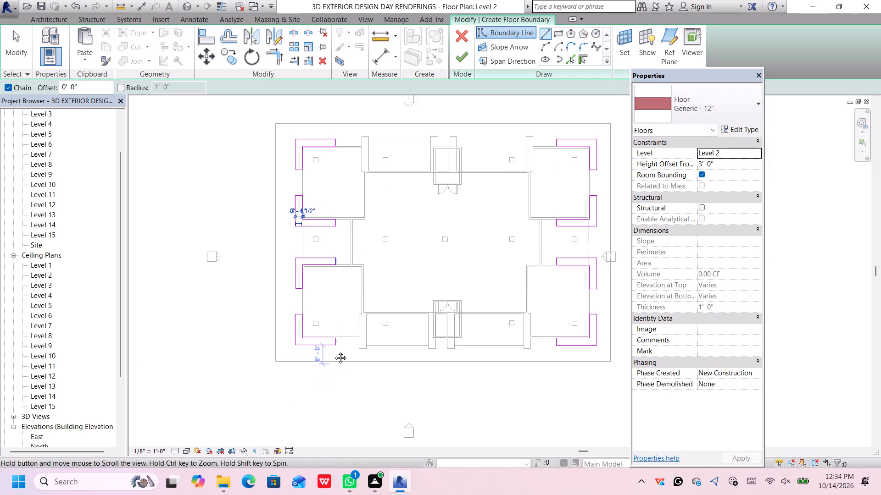
middle_click_drag(334, 351, 332, 341)
scroll(296, 308, "up", 8)
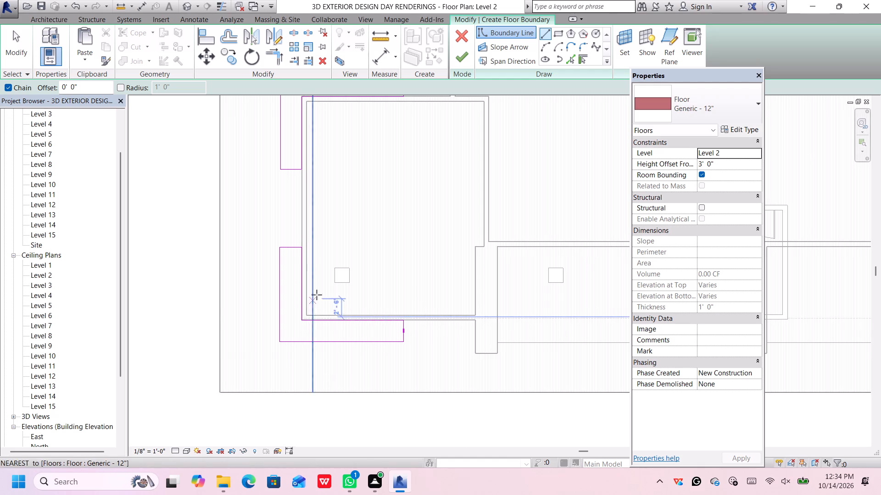
scroll(331, 275, "up", 6)
scroll(288, 344, "up", 1)
scroll(296, 336, "down", 5)
middle_click_drag(320, 247, 321, 394)
scroll(283, 204, "up", 6)
scroll(286, 211, "down", 13)
middle_click_drag(297, 352, 281, 290)
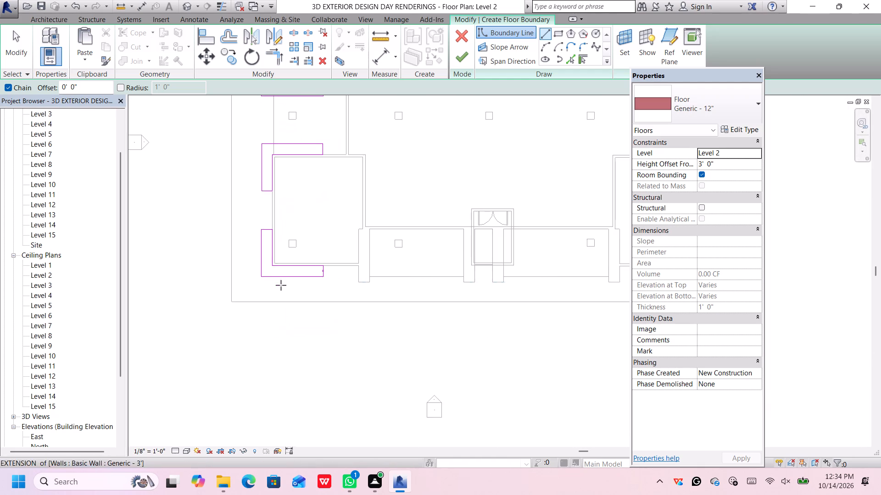
scroll(271, 270, "up", 16)
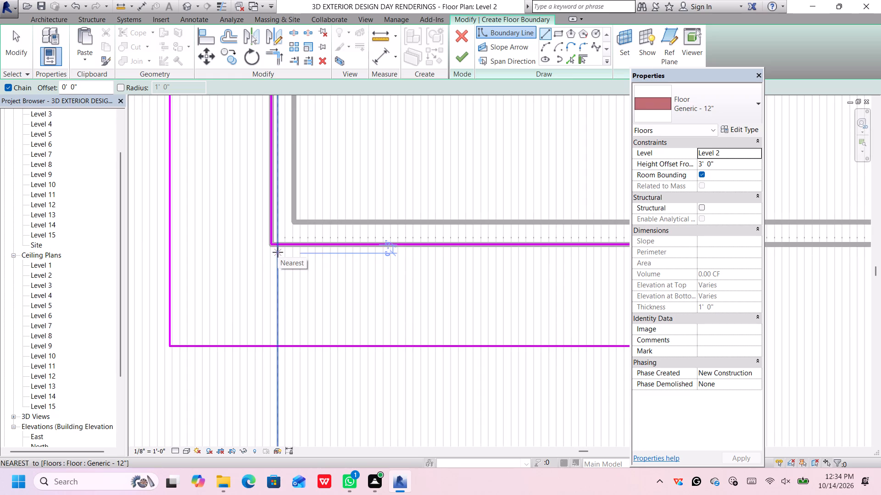
scroll(278, 252, "down", 8)
scroll(429, 267, "down", 5)
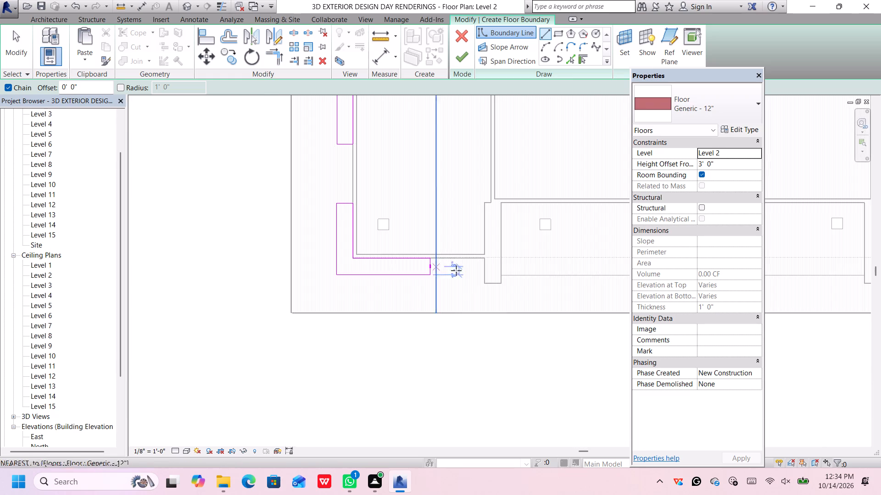
scroll(499, 278, "down", 1)
Examine the inner corner of the lower-right room's lower L-shaped strip outline for an open gap.
middle_click_drag(530, 279, 109, 311)
scroll(550, 295, "up", 1)
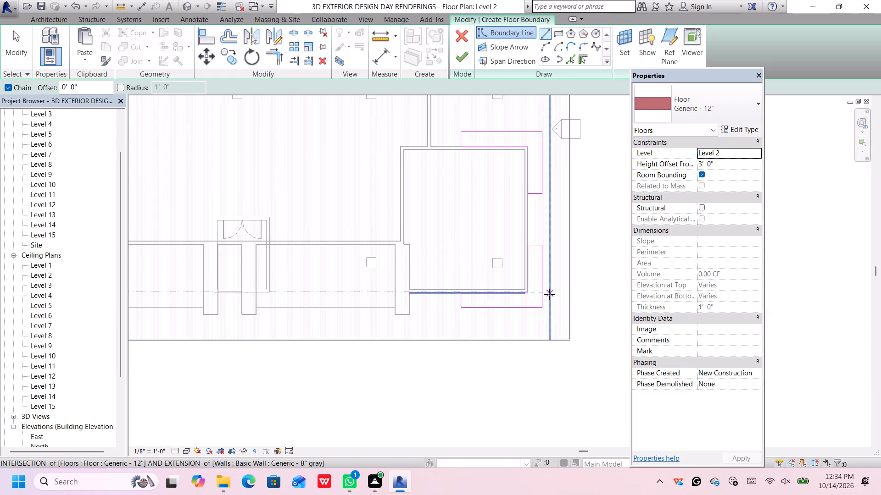
scroll(549, 294, "up", 10)
scroll(527, 283, "down", 1)
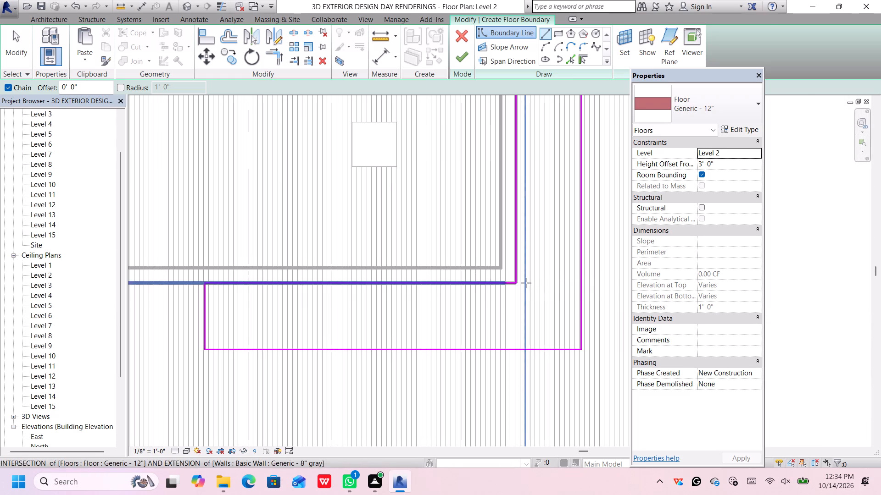
middle_click_drag(527, 286, 538, 394)
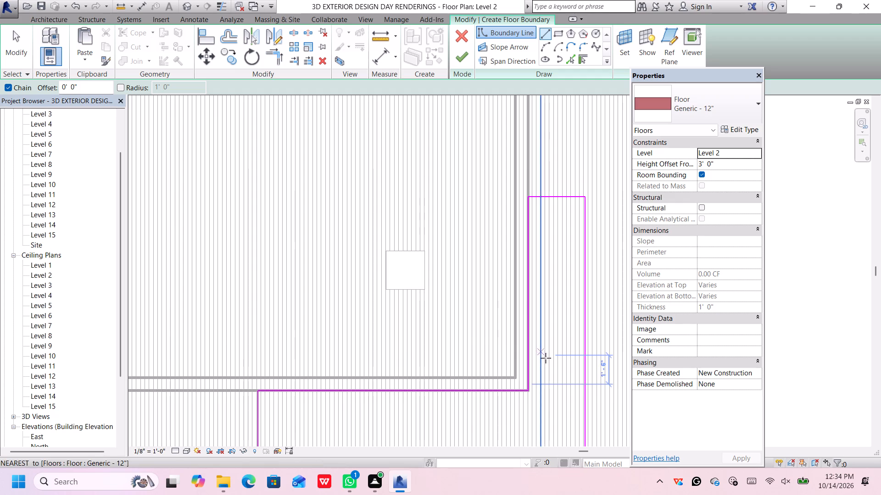
middle_click_drag(551, 400, 538, 332)
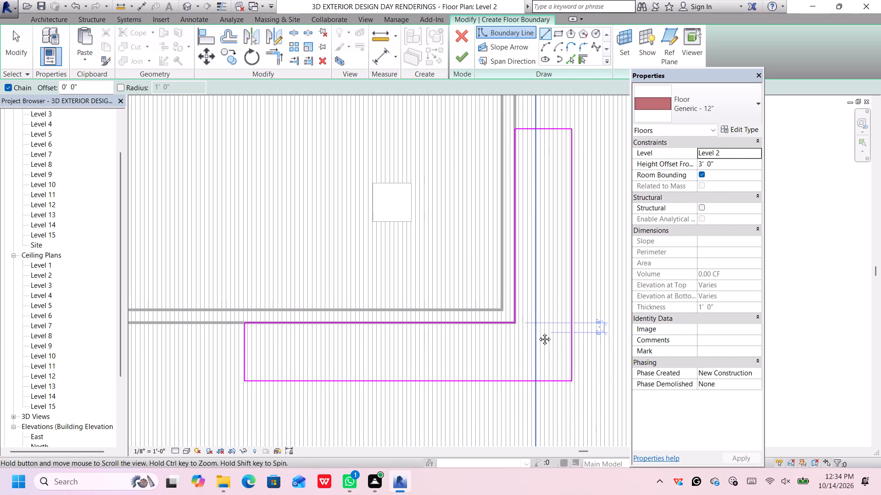
middle_click_drag(538, 332, 526, 354)
middle_click(524, 358)
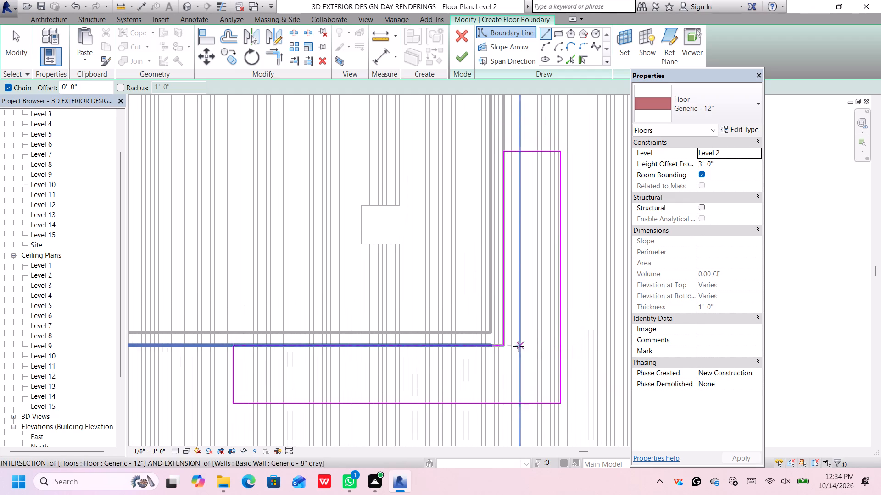
scroll(513, 346, "up", 3)
scroll(519, 333, "down", 5)
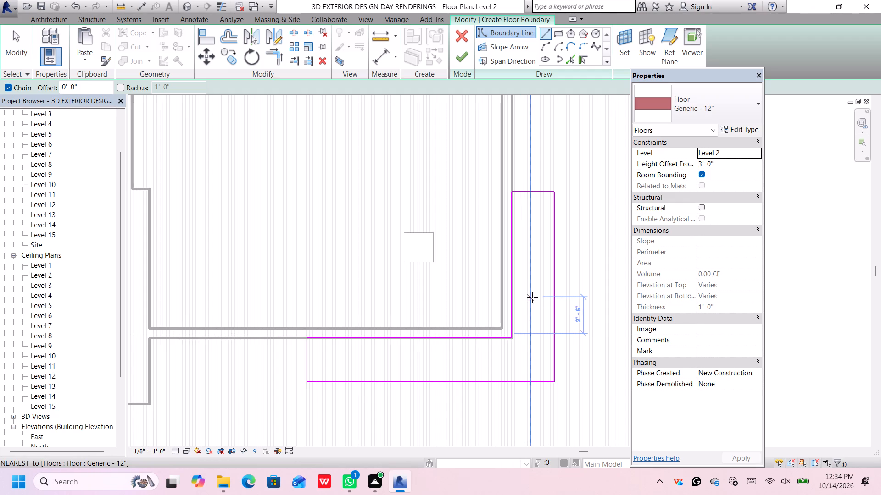
scroll(535, 285, "down", 3)
Close the inner-corner gap of the lower-right room's upper L-strip with a vertical boundary line about 4" long.
middle_click_drag(541, 256, 493, 446)
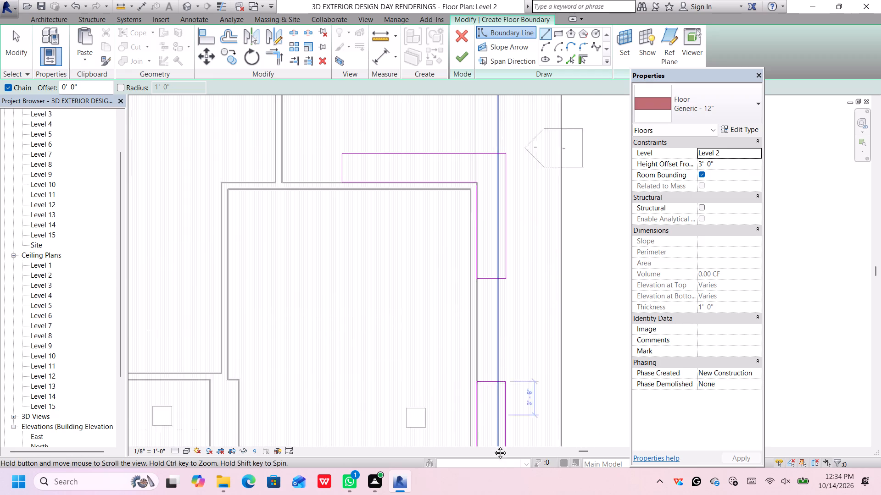
middle_click_drag(493, 446, 492, 494)
scroll(478, 255, "up", 6)
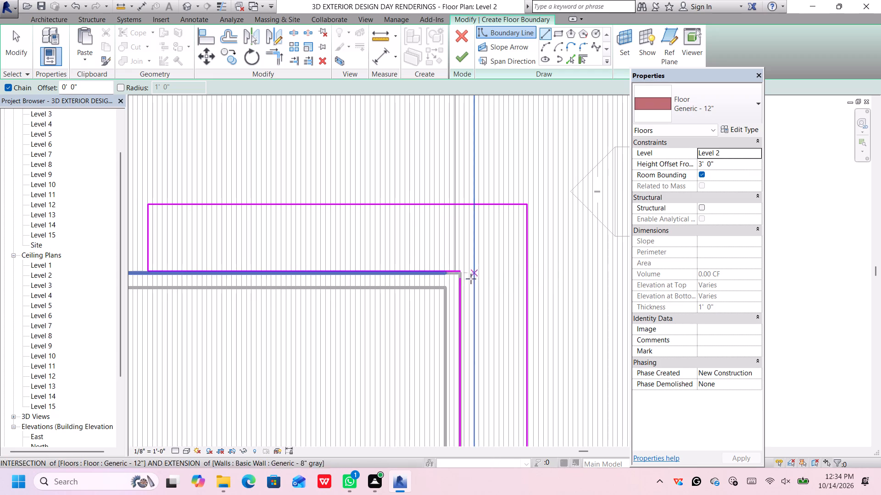
scroll(465, 281, "up", 5)
left_click(457, 274)
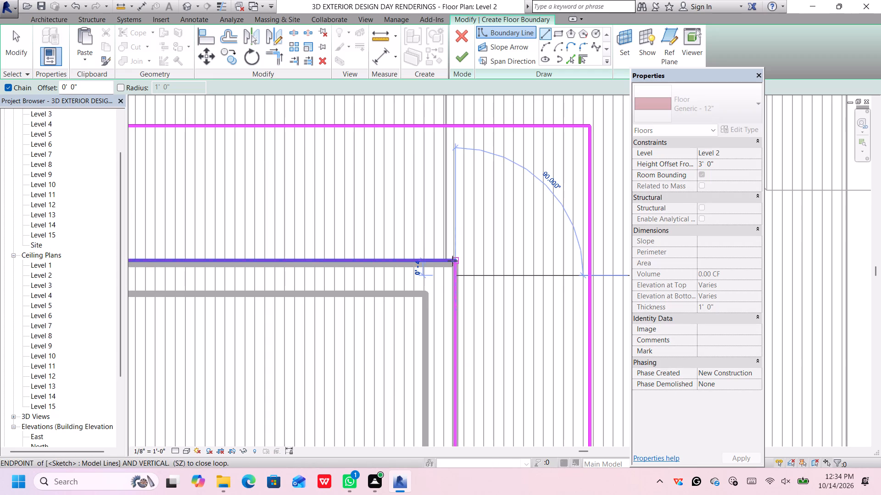
left_click(452, 261)
Check the inner corners of the lower-left room's upper and lower L-shaped strip outlines for open gaps.
scroll(467, 270, "down", 20)
scroll(467, 270, "down", 3)
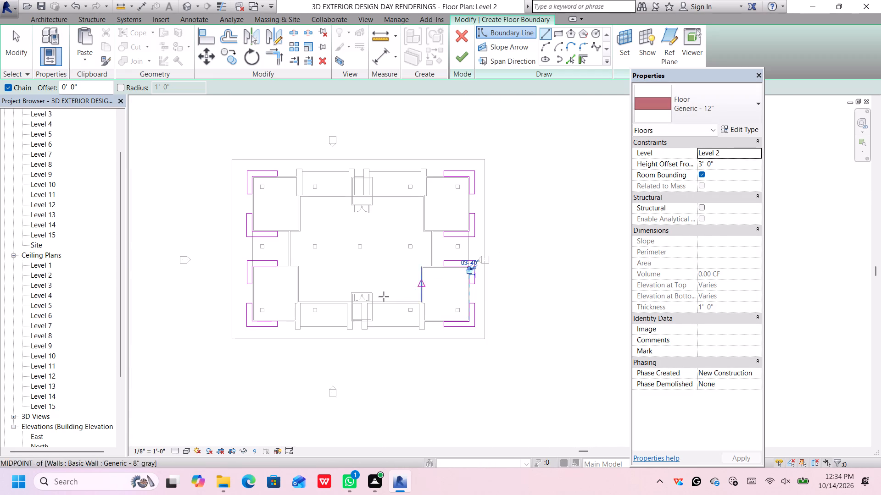
middle_click_drag(368, 301, 577, 310)
scroll(447, 300, "up", 5)
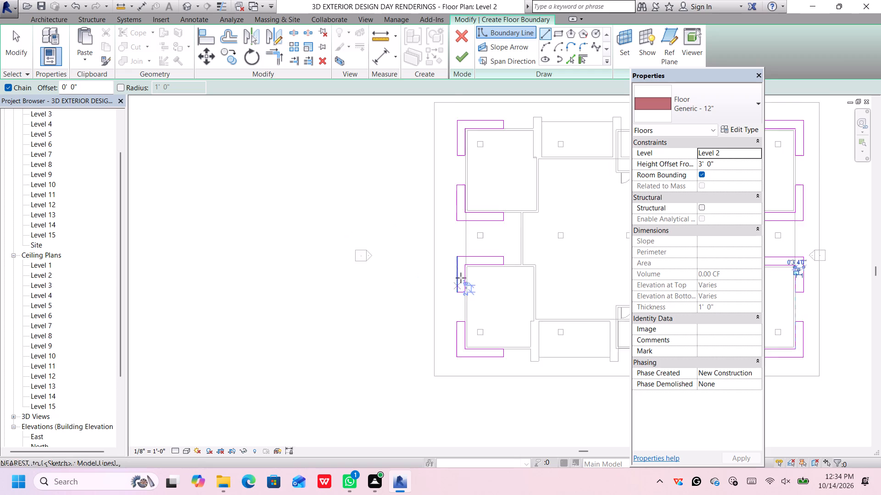
scroll(461, 278, "up", 10)
scroll(464, 353, "up", 5)
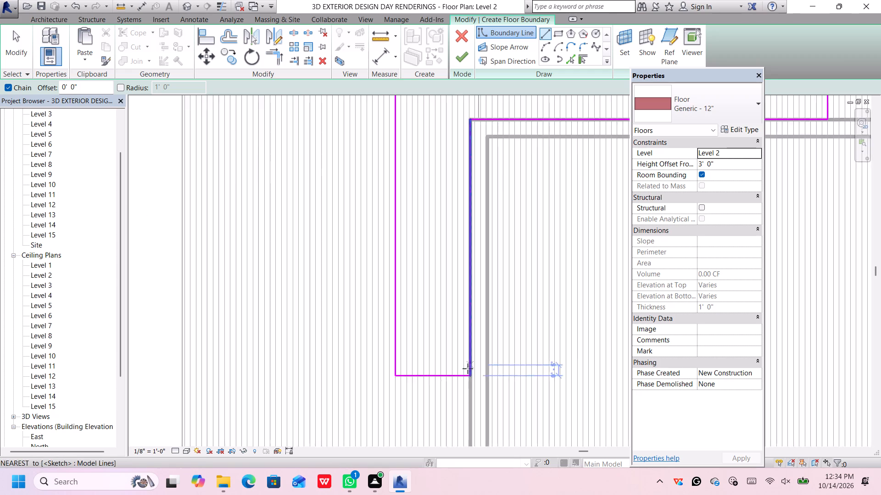
scroll(468, 368, "up", 1)
scroll(469, 306, "down", 5)
middle_click_drag(478, 239, 337, 343)
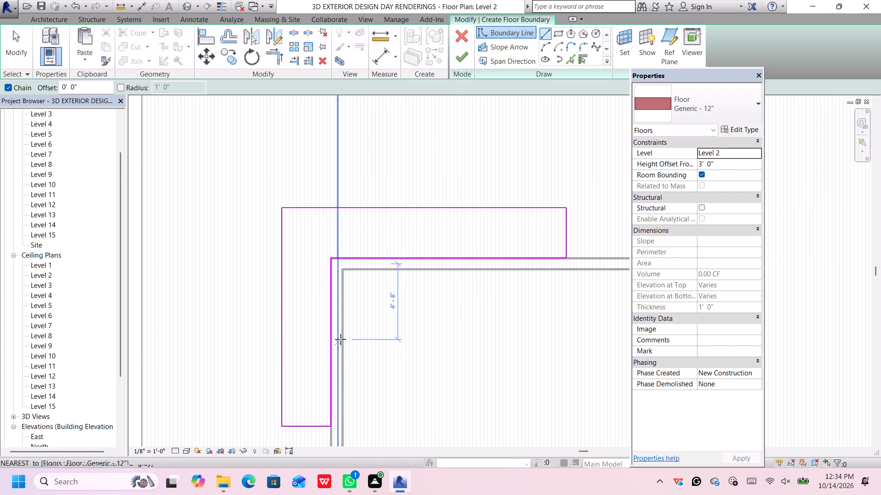
scroll(358, 287, "up", 6)
scroll(343, 299, "down", 15)
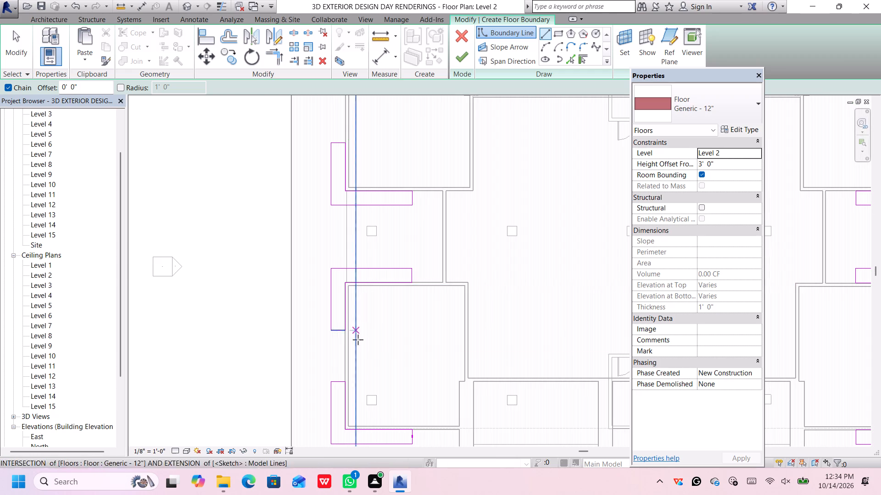
middle_click_drag(359, 350, 375, 245)
scroll(357, 340, "up", 8)
scroll(357, 337, "down", 2)
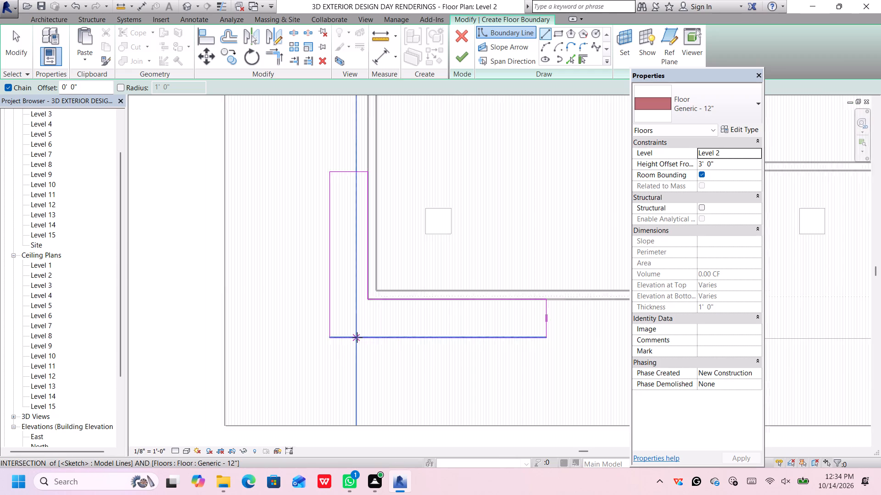
scroll(357, 337, "down", 7)
scroll(489, 261, "down", 4)
Close the inner-corner gap of the upper-right room's upper L-strip with a short vertical boundary line.
middle_click_drag(516, 243, 133, 370)
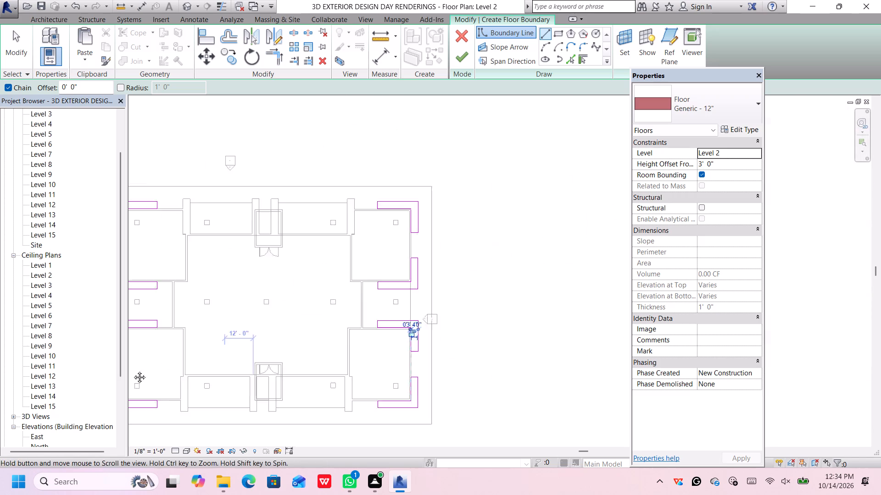
middle_click_drag(133, 370, 104, 380)
scroll(313, 244, "up", 7)
middle_click_drag(245, 287, 255, 285)
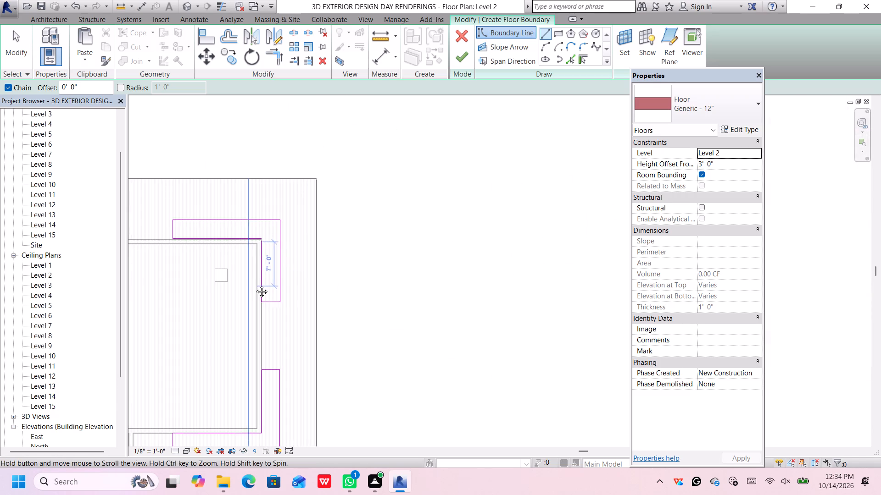
middle_click_drag(255, 285, 296, 289)
scroll(304, 255, "up", 9)
middle_click_drag(318, 245, 322, 247)
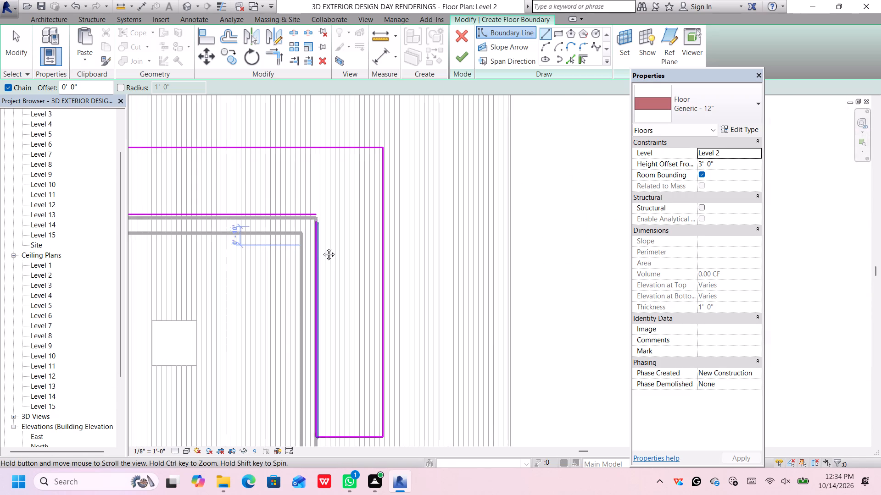
middle_click_drag(322, 247, 371, 283)
scroll(365, 273, "down", 4)
middle_click_drag(366, 272, 397, 306)
scroll(397, 306, "up", 2)
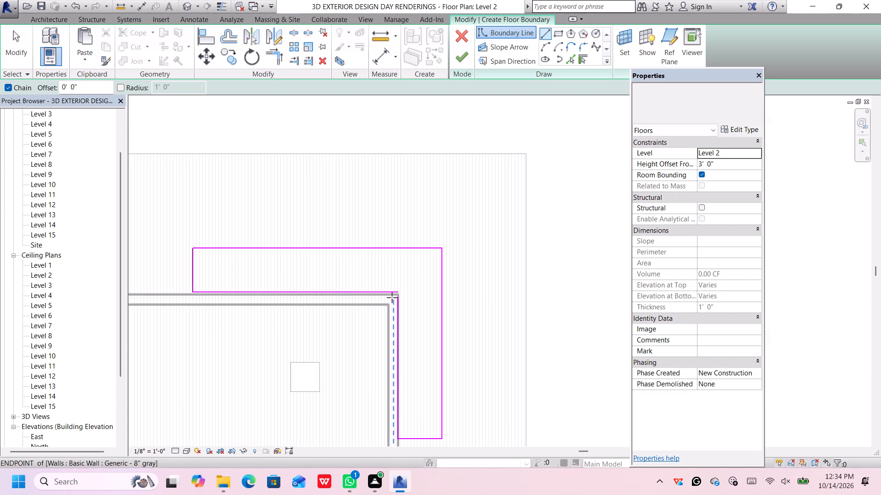
scroll(396, 296, "up", 2)
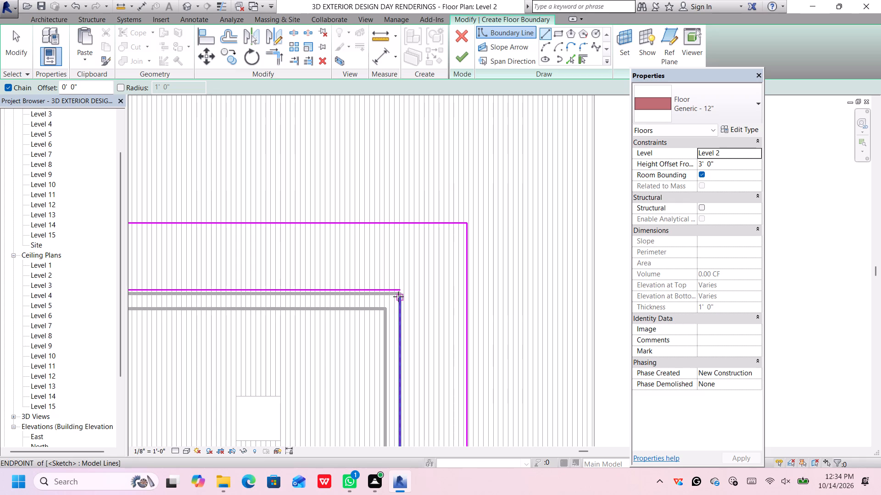
left_click(400, 298)
left_click(401, 289)
Check the inner corners of the upper-right room's two L-shaped strip outlines for remaining gaps and leave the Line tool.
scroll(404, 289, "down", 8)
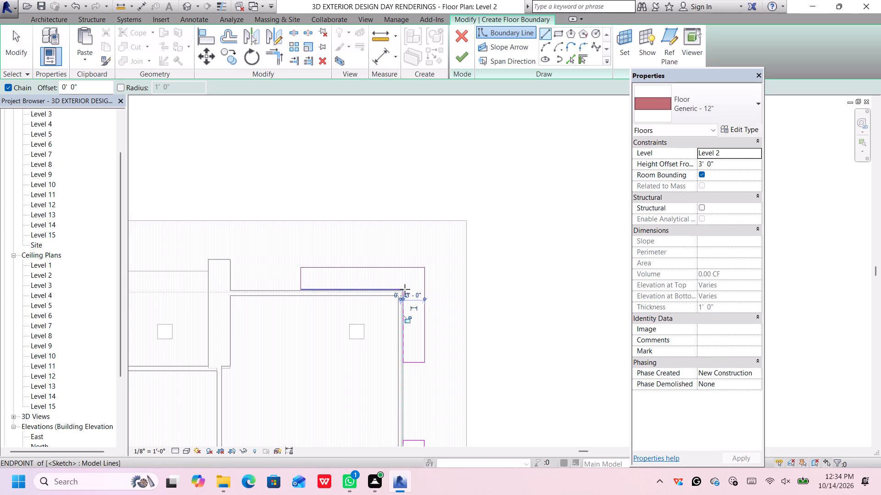
middle_click_drag(406, 291, 437, 273)
middle_click_drag(465, 351, 472, 235)
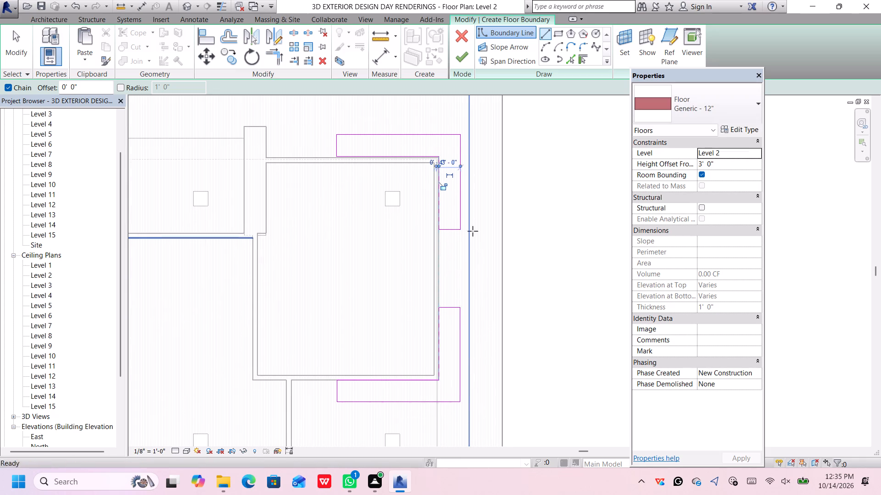
scroll(422, 404, "up", 6)
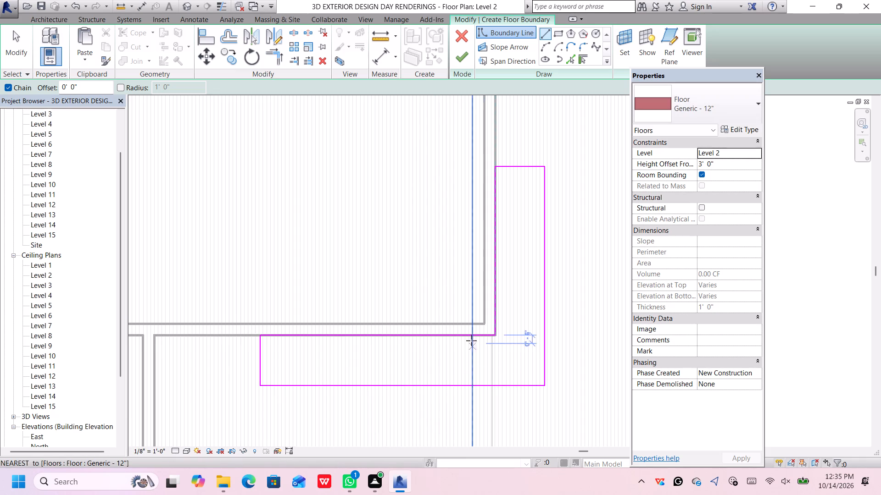
scroll(478, 338, "up", 3)
scroll(471, 368, "down", 6)
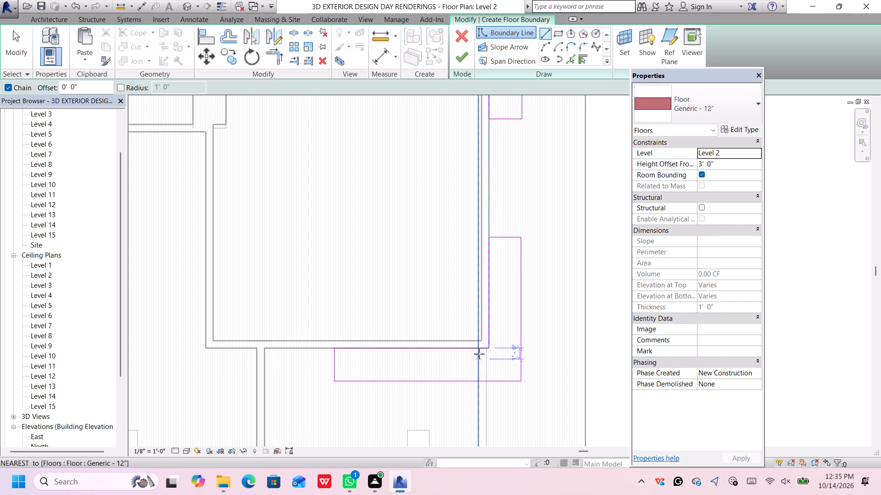
scroll(491, 307, "down", 5)
middle_click_drag(508, 226, 451, 333)
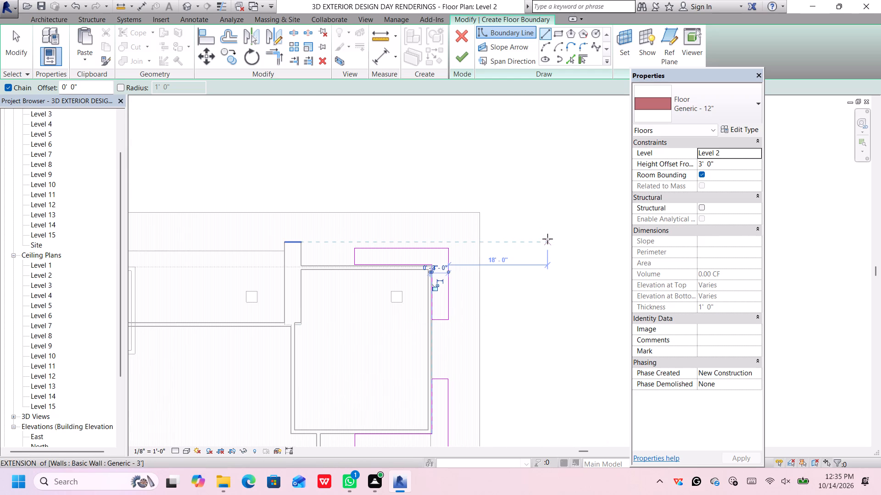
key("Escape")
key("Escape")
scroll(427, 266, "up", 7)
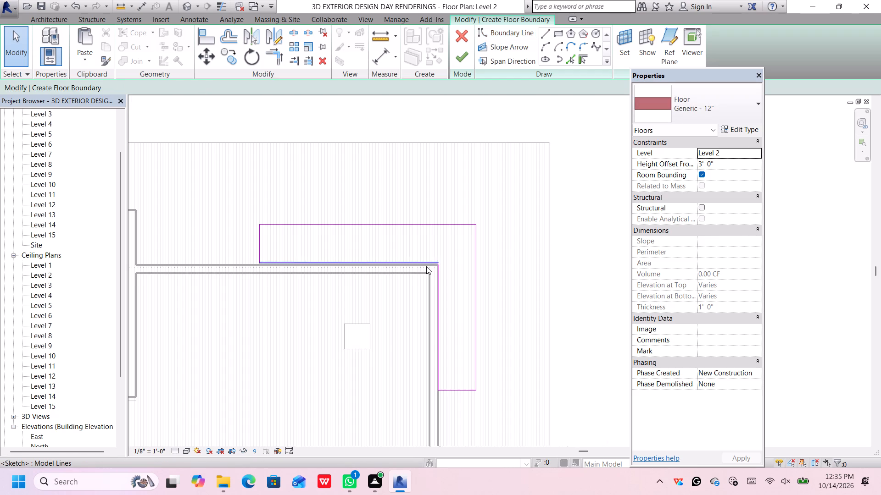
Delete the inner horizontal boundary line and the short vertical closing line at the inner corner of the upper-right room's upper L-strip.
left_click(427, 263)
scroll(426, 263, "up", 6)
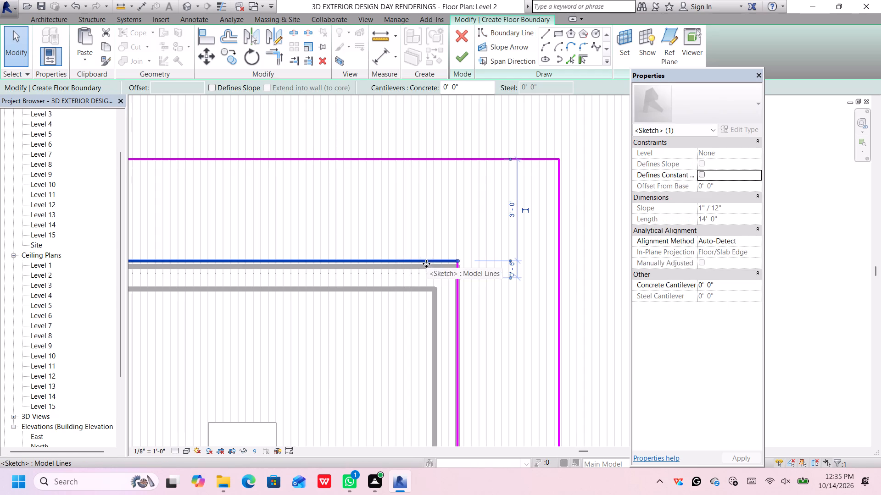
left_click_drag(458, 259, 459, 269)
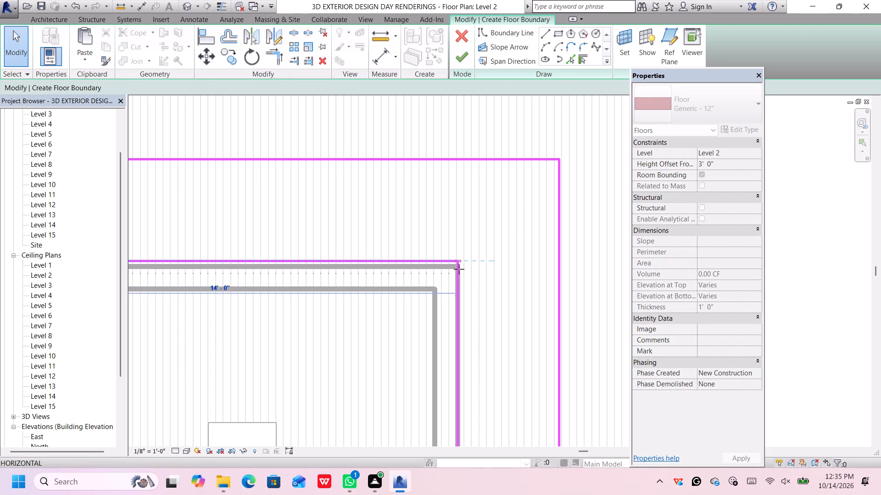
left_click_drag(459, 269, 457, 266)
scroll(457, 265, "down", 1)
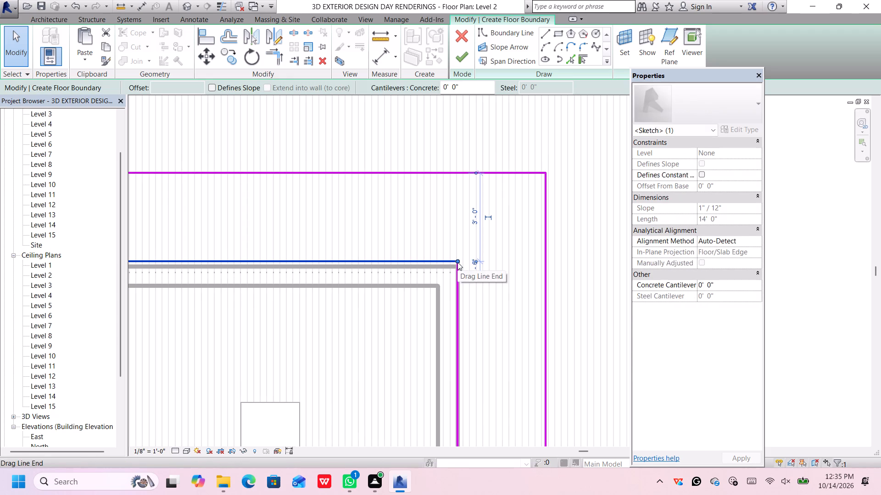
left_click_drag(457, 262, 457, 268)
scroll(458, 265, "down", 5)
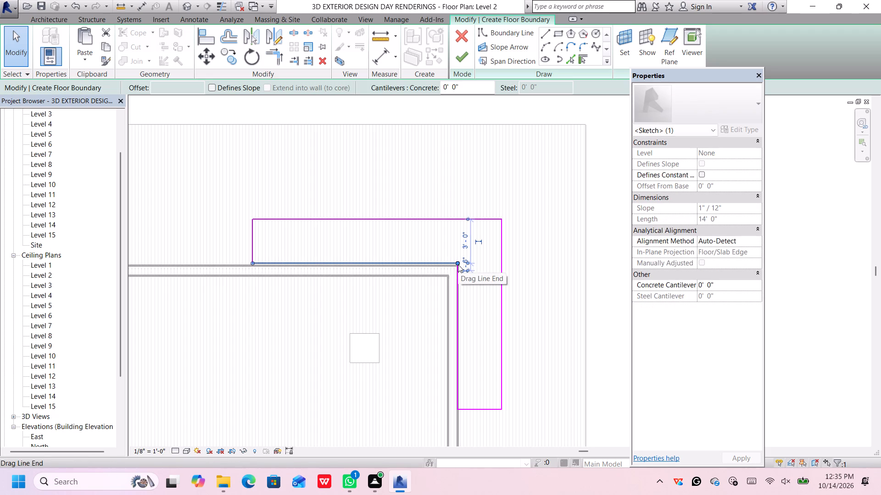
key("Delete")
scroll(457, 265, "up", 5)
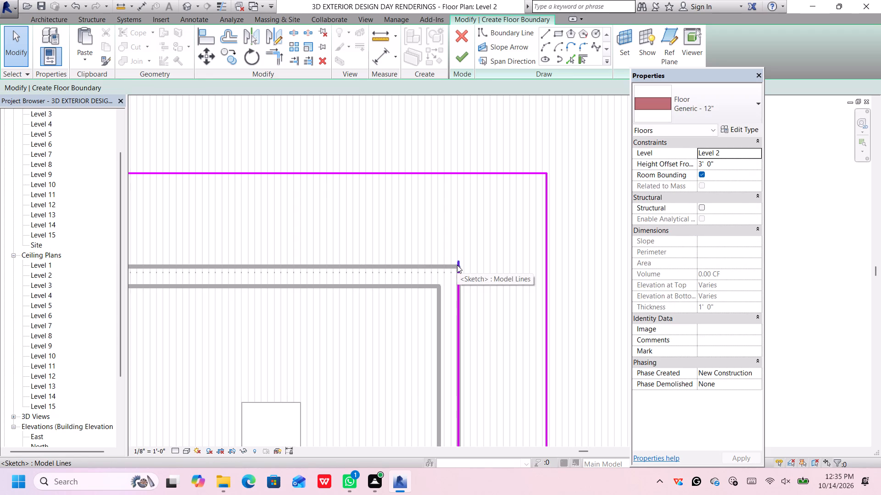
left_click(458, 264)
key("Delete")
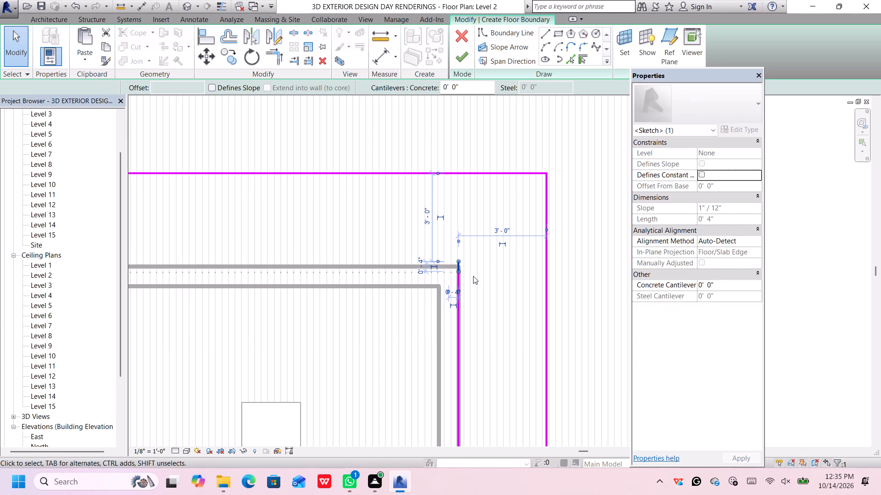
Redraw the upper L-strip's inner boundary from its open end along the upper-right room's outer wall face to the corner, joining the vertical boundary line.
scroll(458, 271, "down", 7)
middle_click_drag(391, 269, 409, 271)
scroll(396, 271, "up", 4)
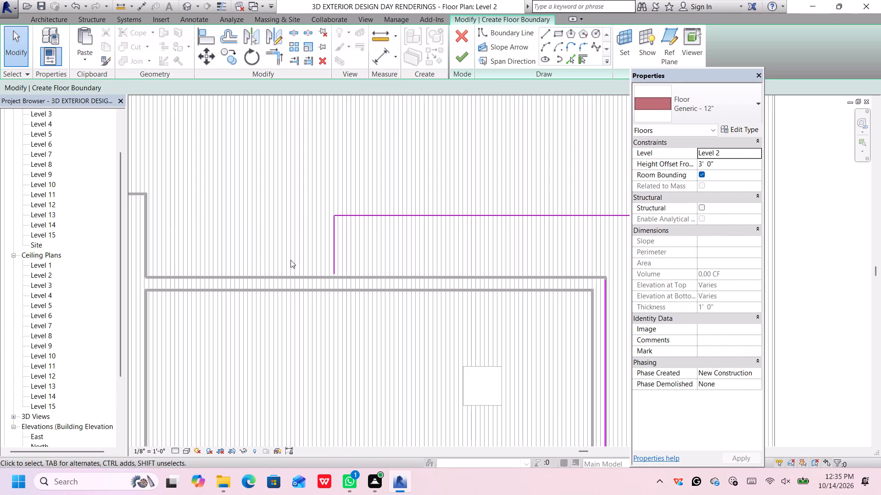
left_click(543, 34)
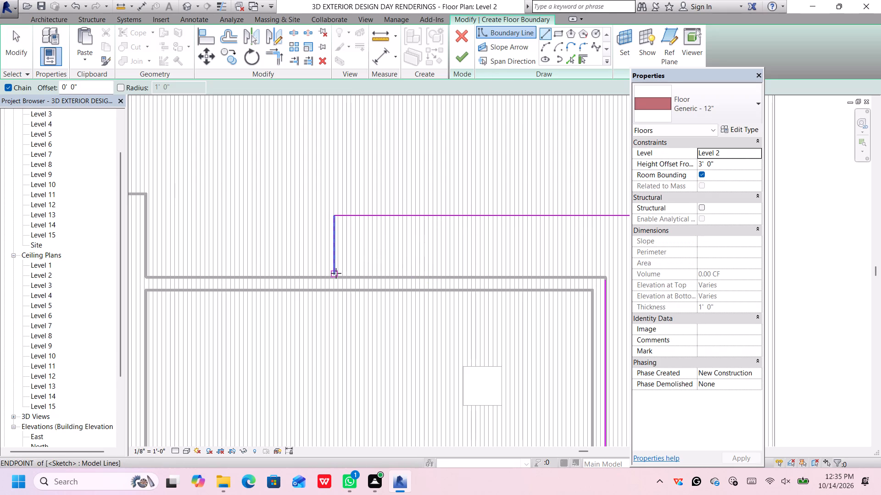
left_click(334, 273)
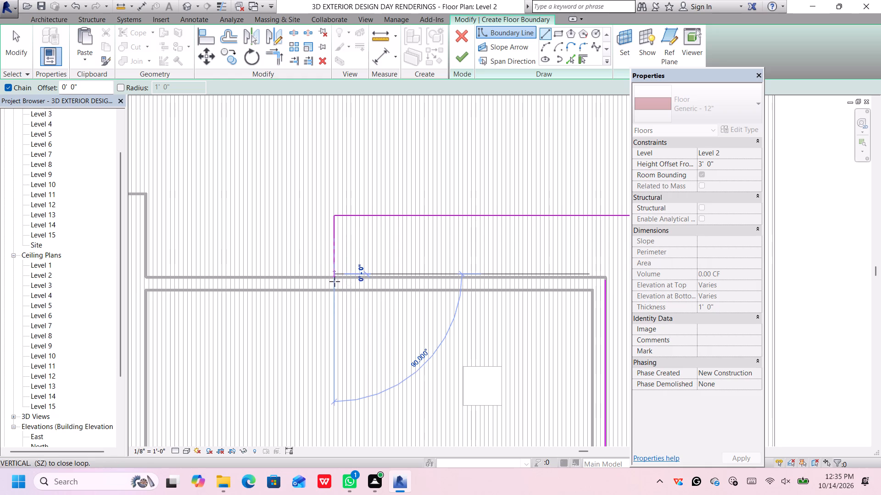
scroll(333, 282, "up", 7)
left_click(335, 271)
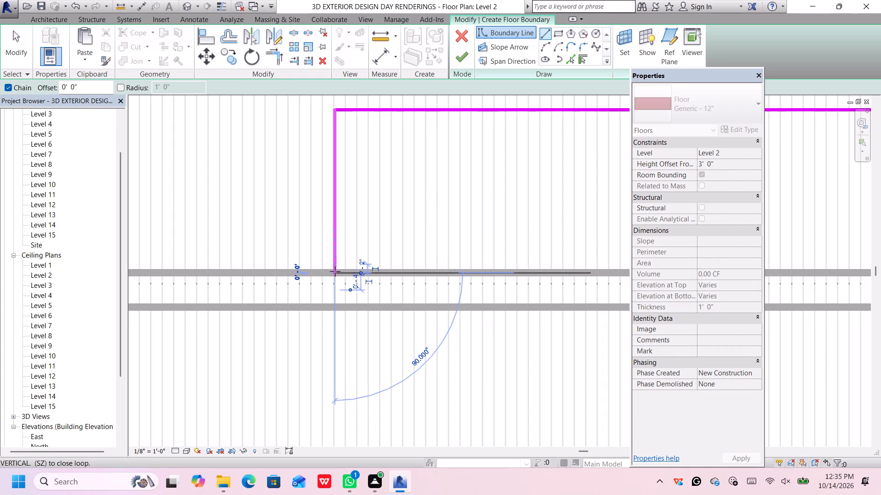
scroll(352, 264, "down", 14)
scroll(359, 262, "up", 1)
middle_click_drag(377, 265, 303, 261)
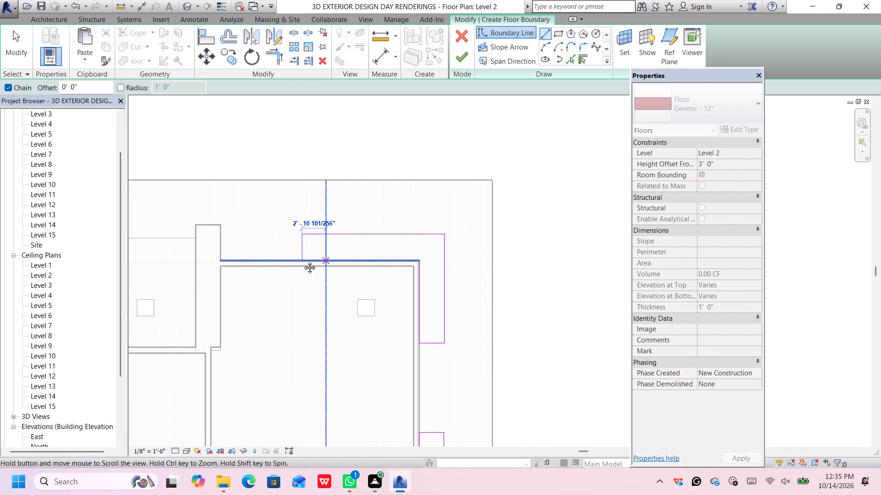
middle_click_drag(303, 261, 291, 261)
scroll(379, 262, "up", 11)
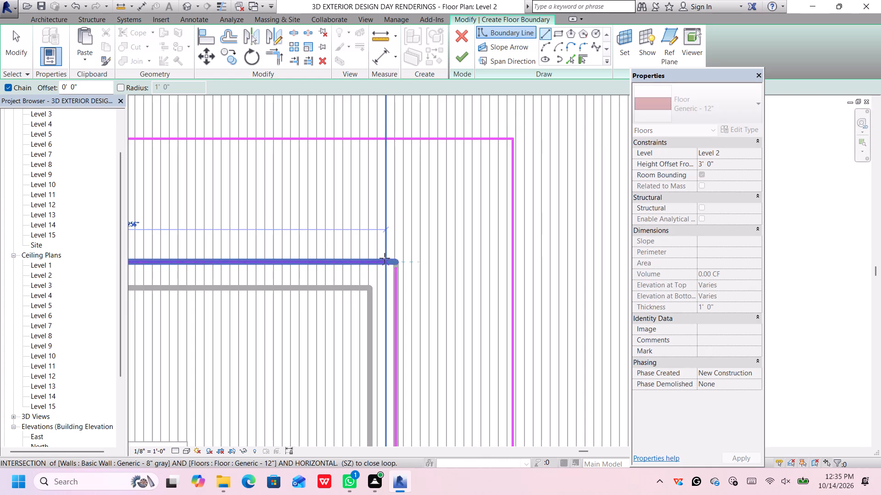
scroll(387, 258, "up", 4)
left_click(400, 263)
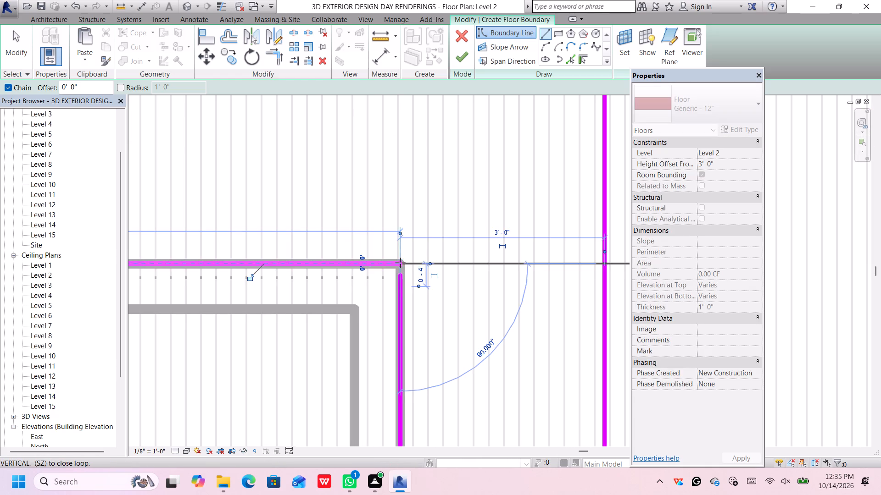
left_click(400, 275)
scroll(402, 271, "down", 10)
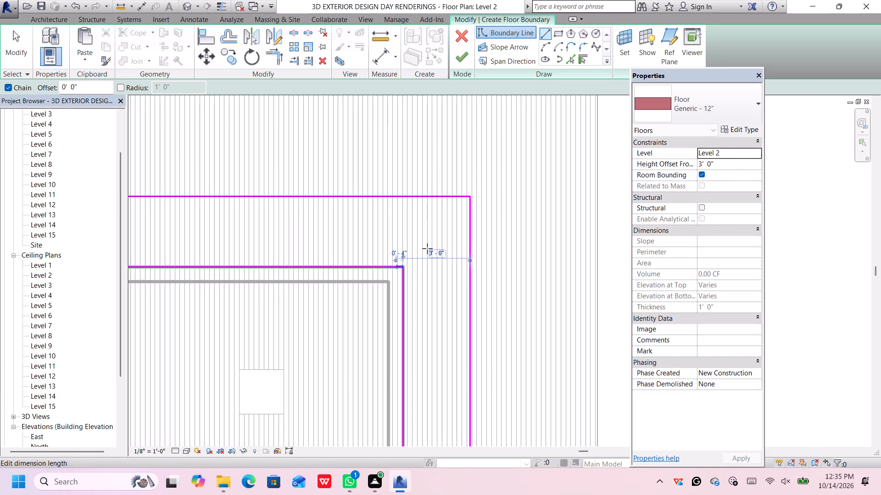
Check the strip outlines around the corner rooms, leave the Line tool and finish the floor sketch.
scroll(427, 248, "down", 5)
scroll(482, 231, "down", 6)
scroll(535, 297, "down", 4)
middle_click_drag(539, 328, 507, 280)
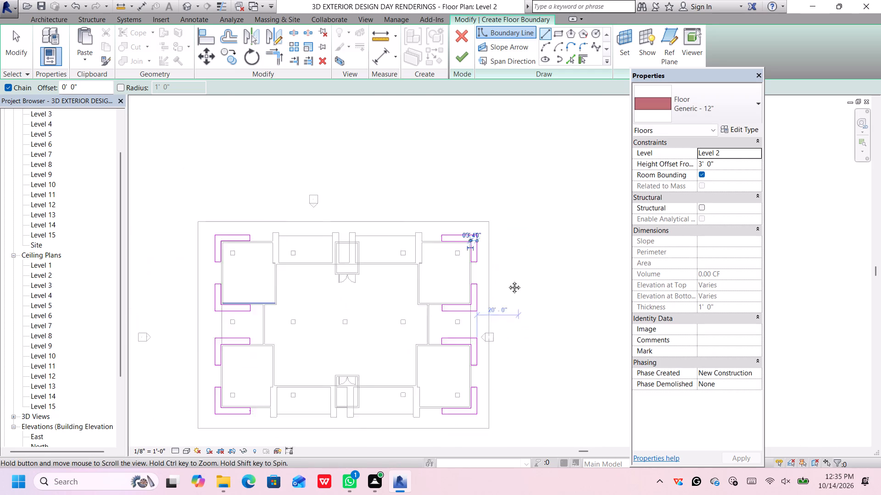
middle_click_drag(507, 280, 457, 191)
scroll(406, 189, "up", 6)
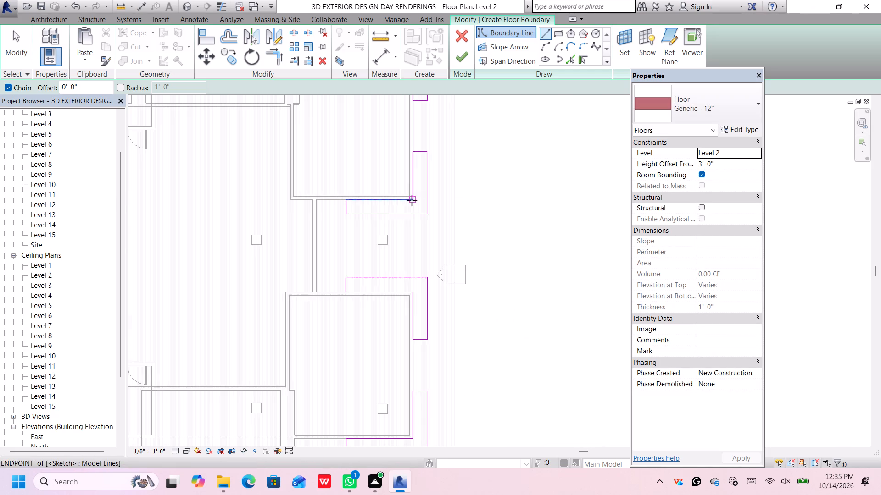
scroll(416, 196, "up", 7)
middle_click_drag(489, 175, 489, 192)
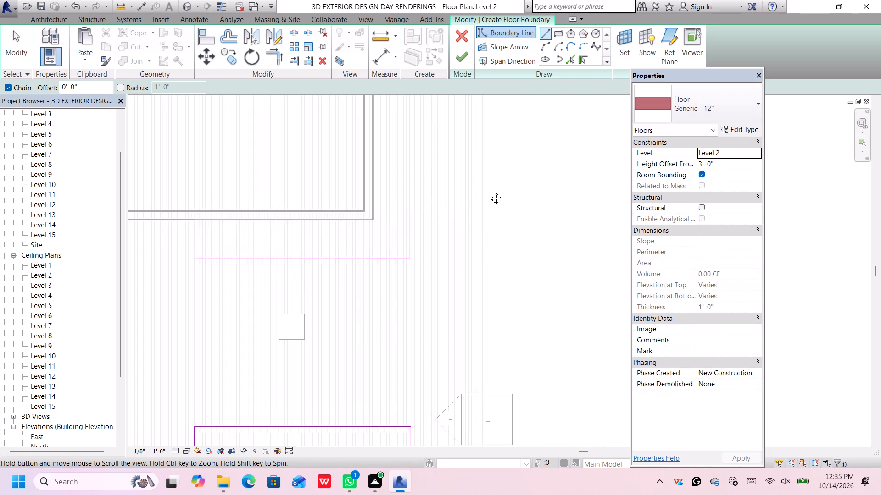
middle_click_drag(489, 192, 493, 225)
scroll(502, 215, "down", 12)
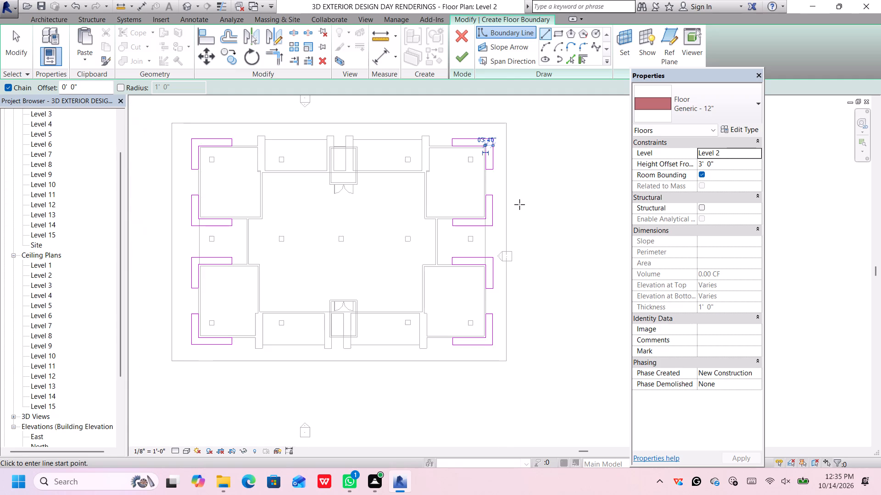
middle_click_drag(524, 198, 533, 230)
key("Escape")
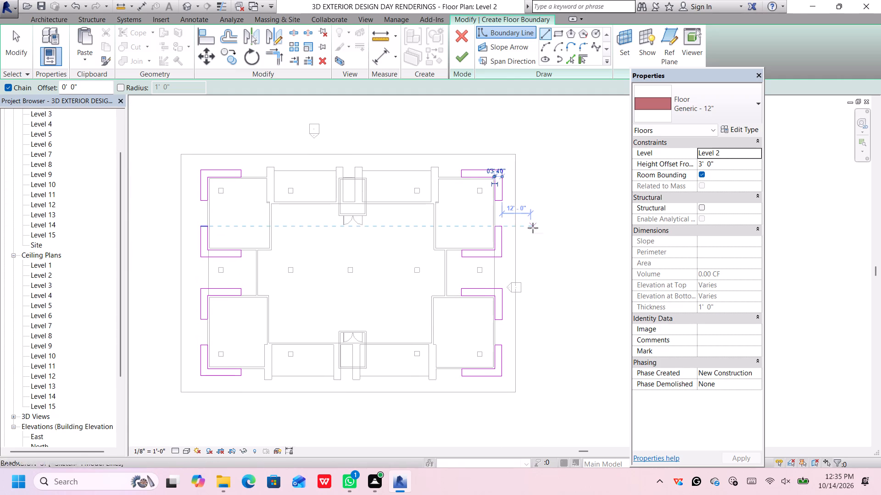
key("Escape")
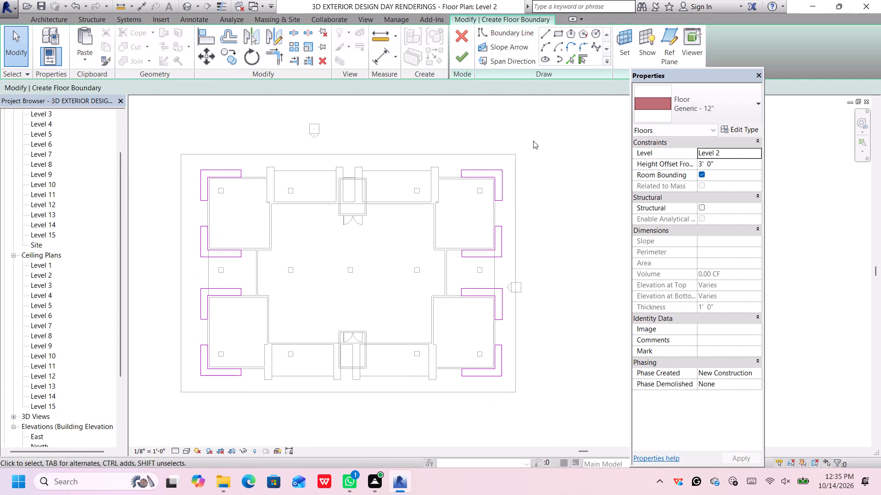
left_click(465, 60)
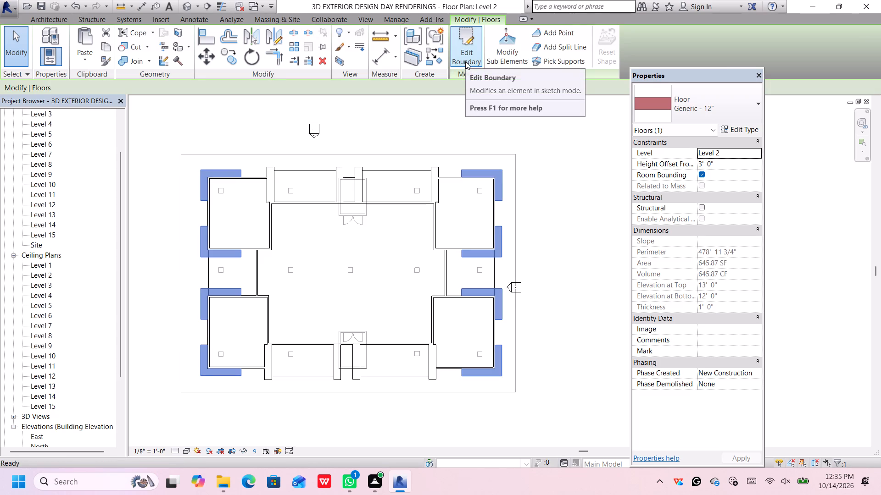
Open the default 3D view and examine the L-shaped floor strips around the corner rooms from above and from a low angle.
left_click(187, 4)
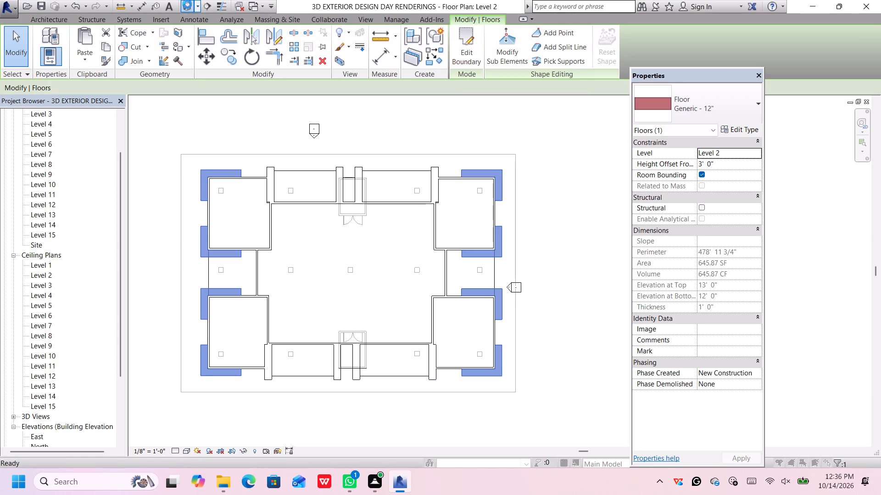
left_click(468, 211)
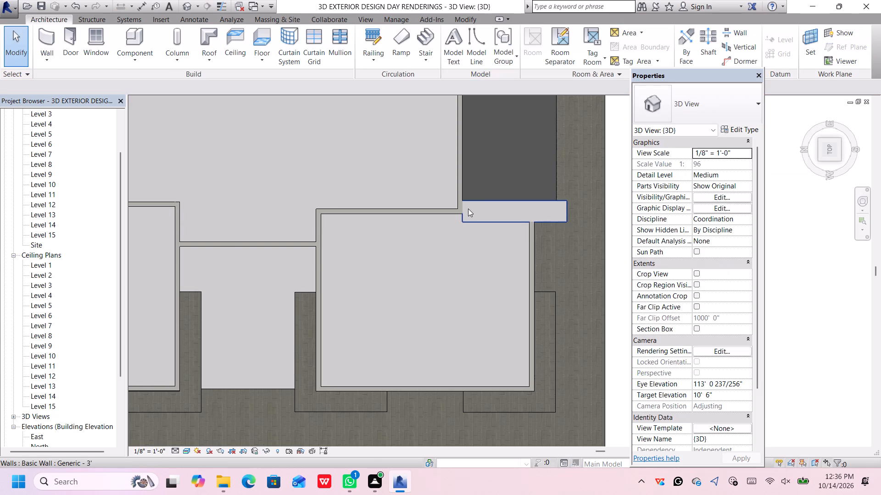
scroll(544, 206, "down", 4)
left_click(821, 159)
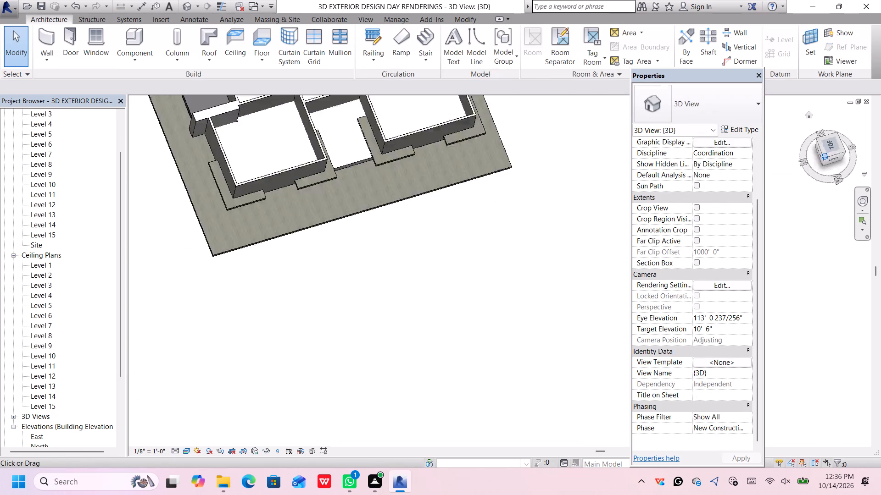
middle_click_drag(544, 217, 481, 146)
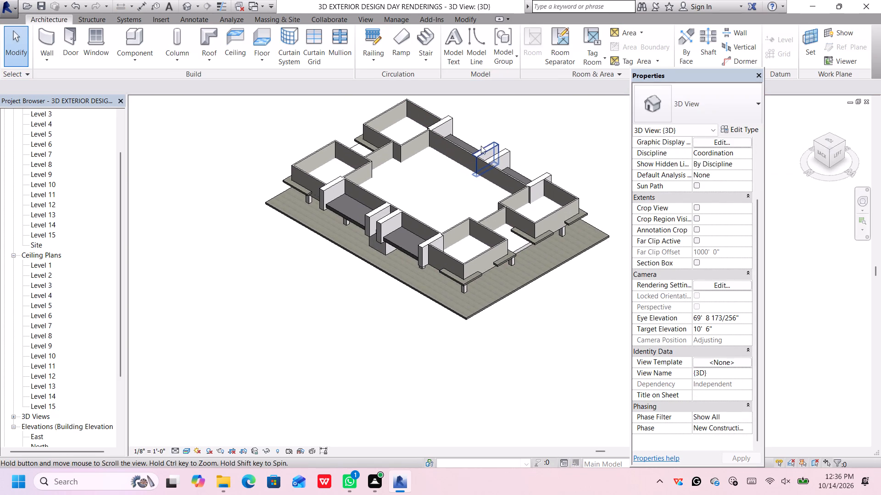
middle_click_drag(481, 146, 481, 147)
middle_click_drag(489, 291, 466, 255)
middle_click(466, 254)
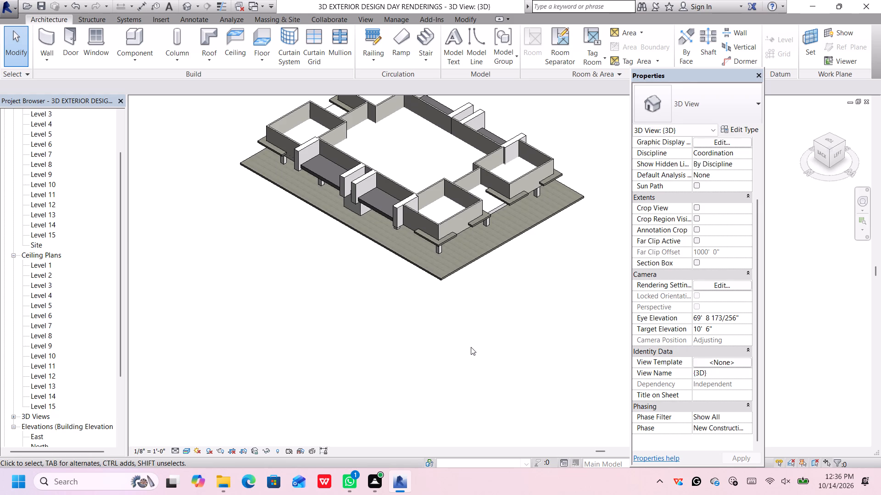
middle_click_drag(481, 343, 494, 233)
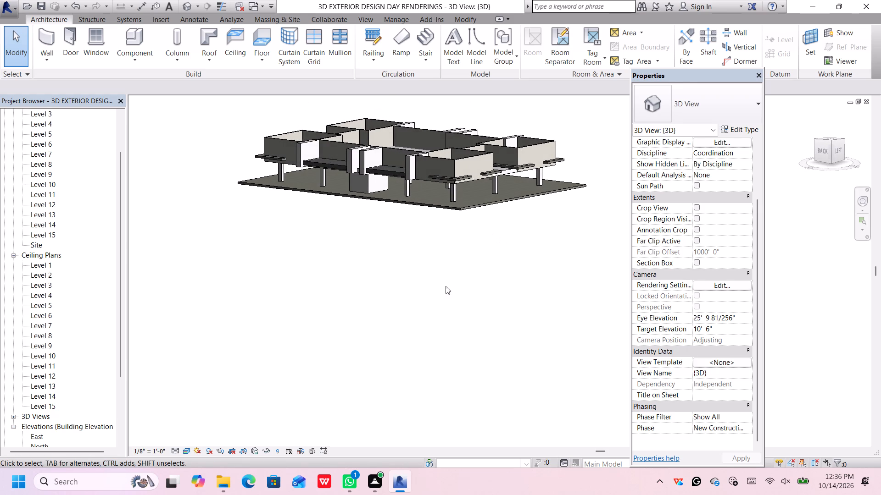
scroll(438, 272, "up", 1)
middle_click_drag(451, 258, 425, 348)
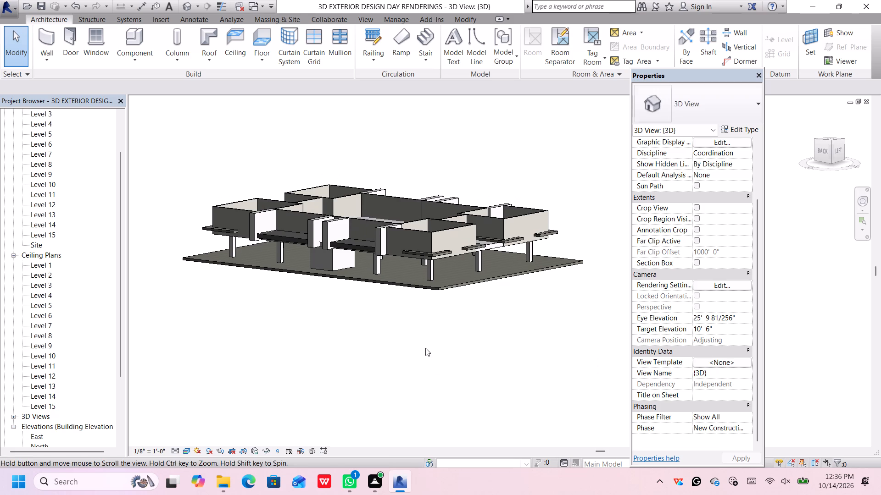
scroll(426, 338, "up", 3)
middle_click_drag(440, 317, 433, 359)
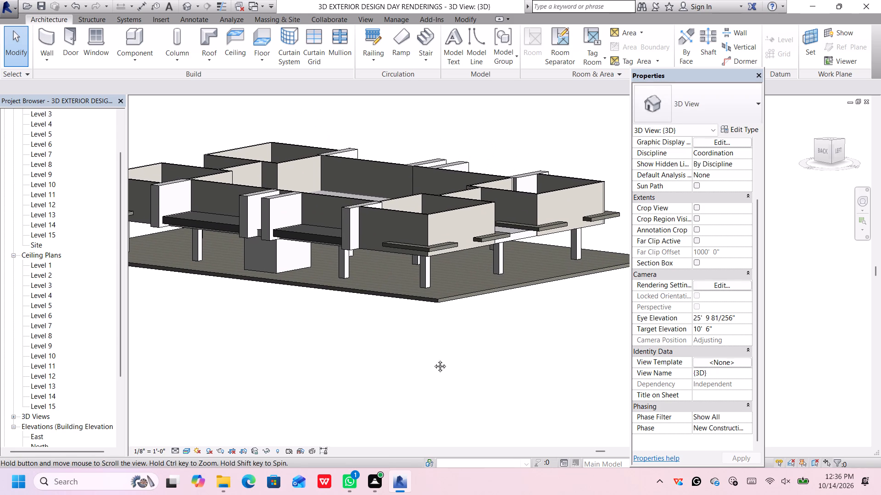
middle_click_drag(433, 359, 433, 359)
middle_click_drag(434, 331, 426, 377)
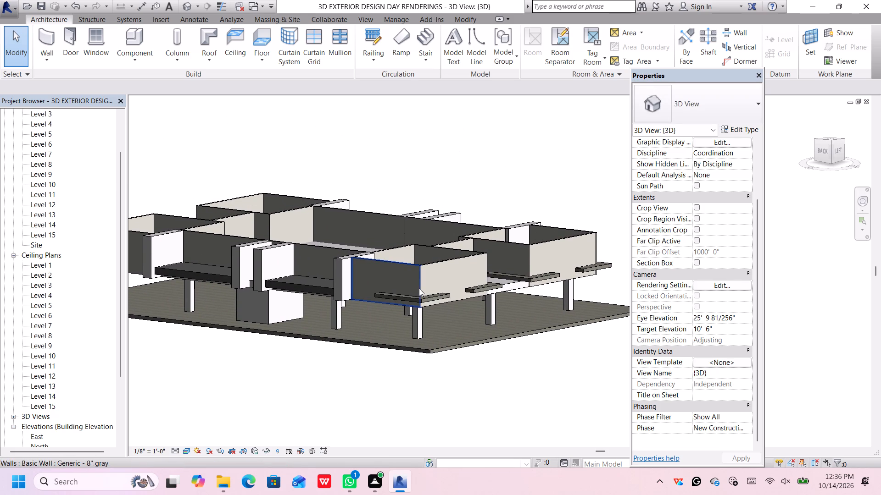
Select the L-shaped strip floor and browse the available floor types without changing its type.
left_click(424, 297)
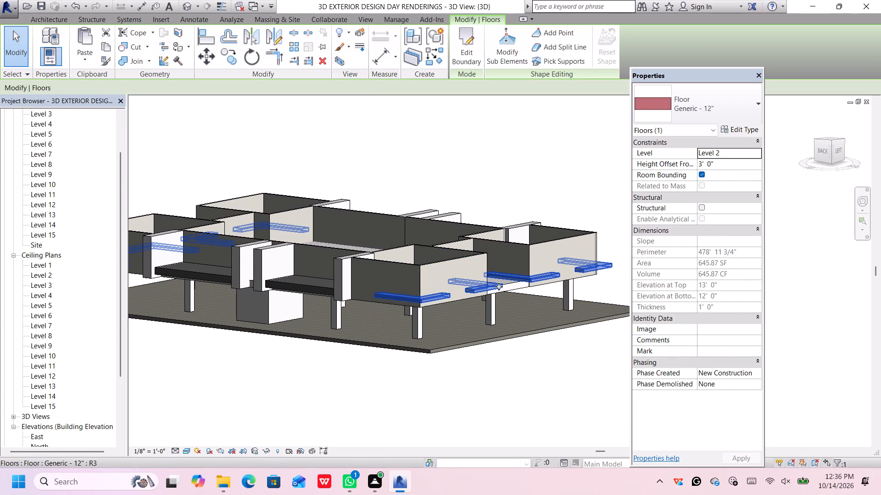
left_click(731, 89)
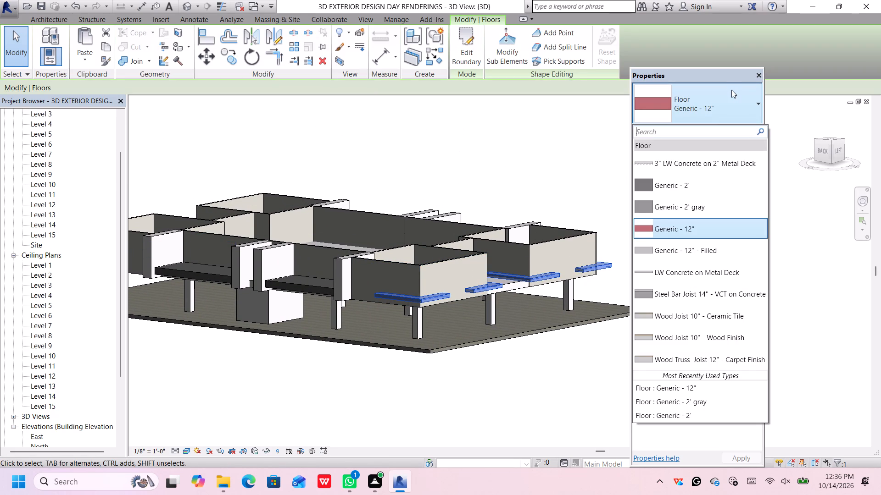
scroll(698, 168, "up", 2)
scroll(702, 253, "down", 2)
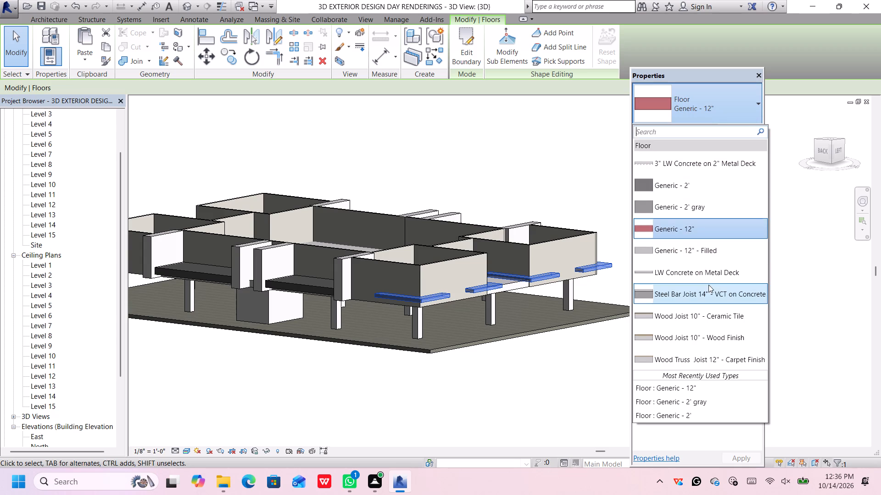
scroll(708, 285, "down", 3)
left_click(795, 192)
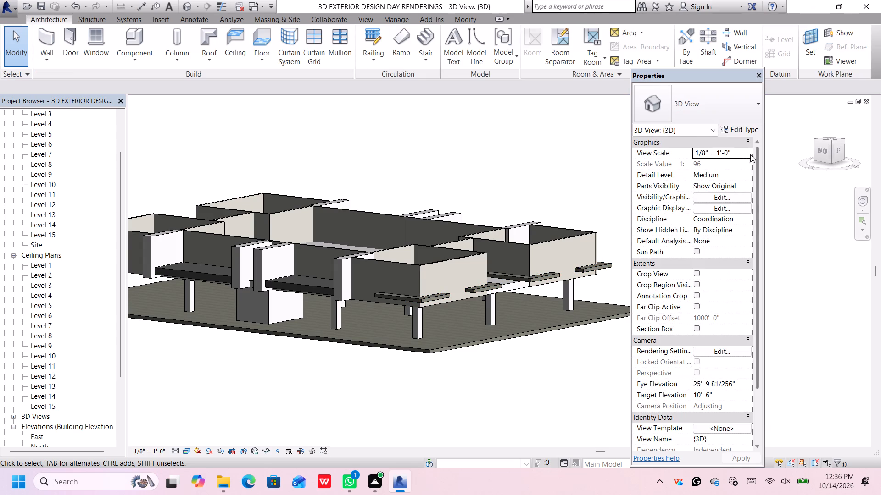
Select the L-shaped strip floor and set its type's structure layer thickness to 6".
left_click(487, 286)
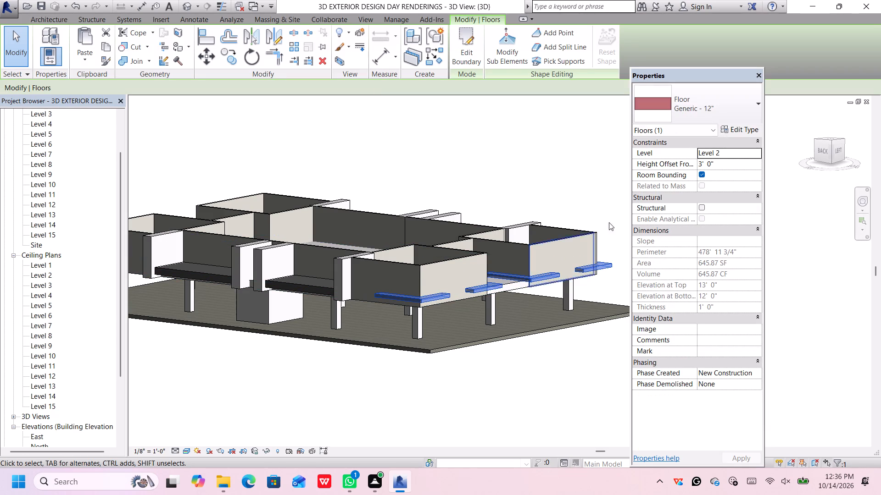
left_click(736, 130)
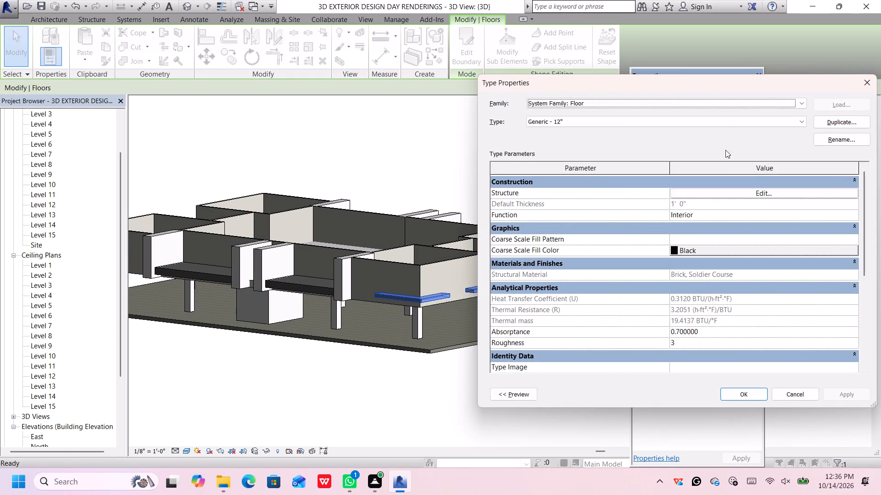
left_click(727, 191)
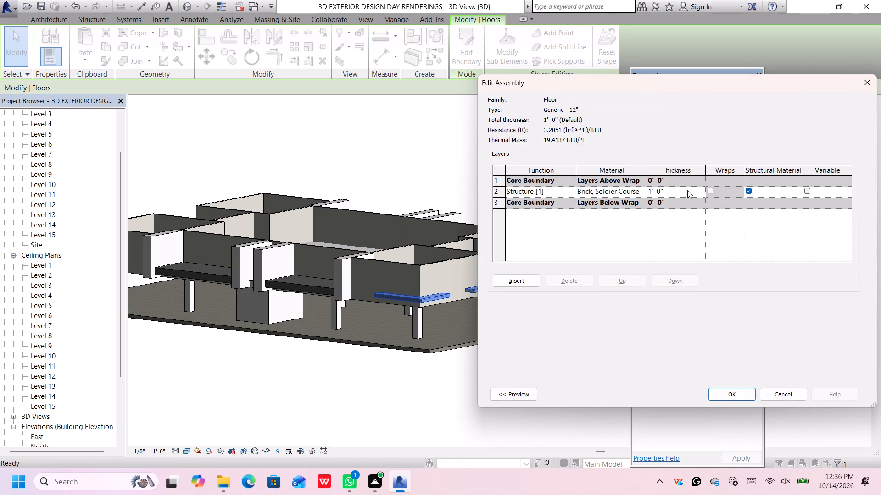
left_click(687, 190)
key("BackSpace")
type("6\"")
key("Return")
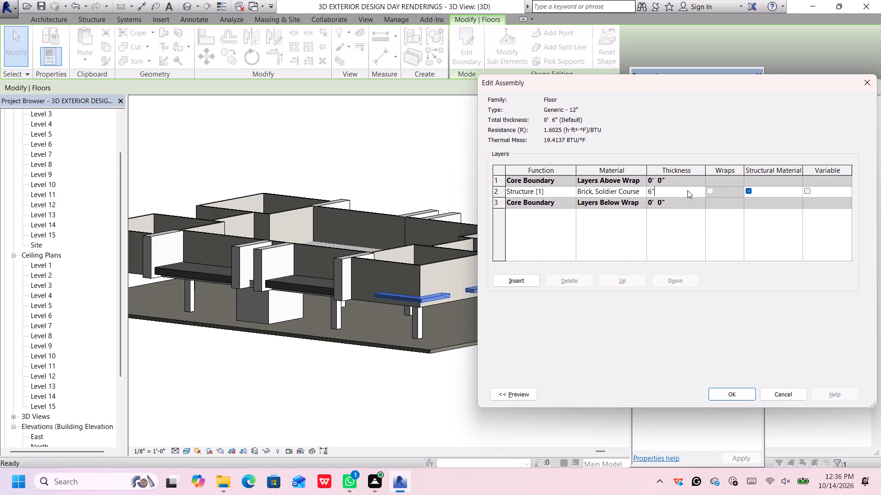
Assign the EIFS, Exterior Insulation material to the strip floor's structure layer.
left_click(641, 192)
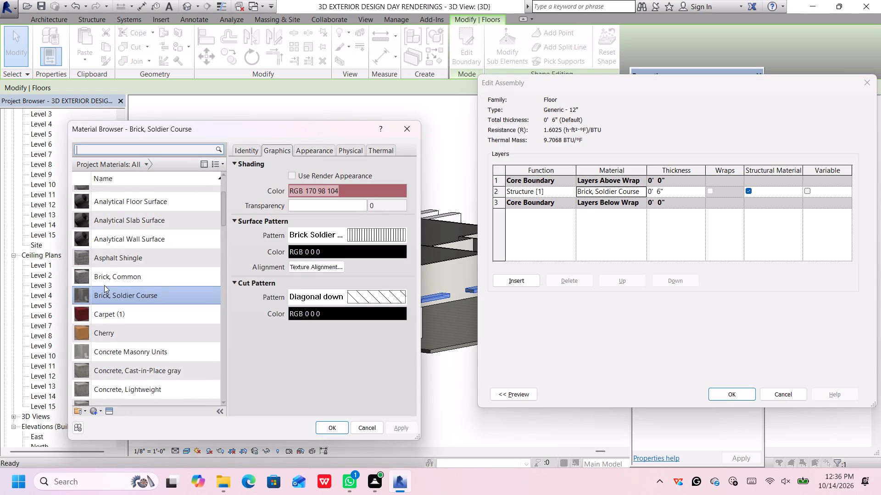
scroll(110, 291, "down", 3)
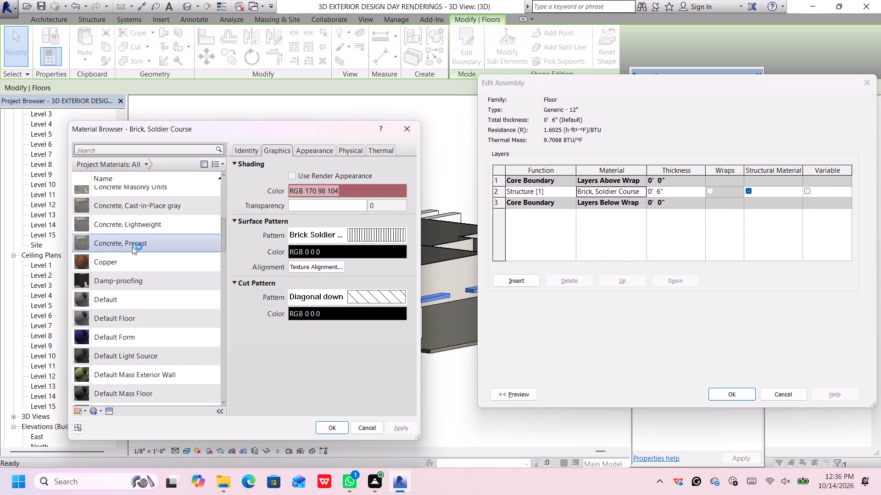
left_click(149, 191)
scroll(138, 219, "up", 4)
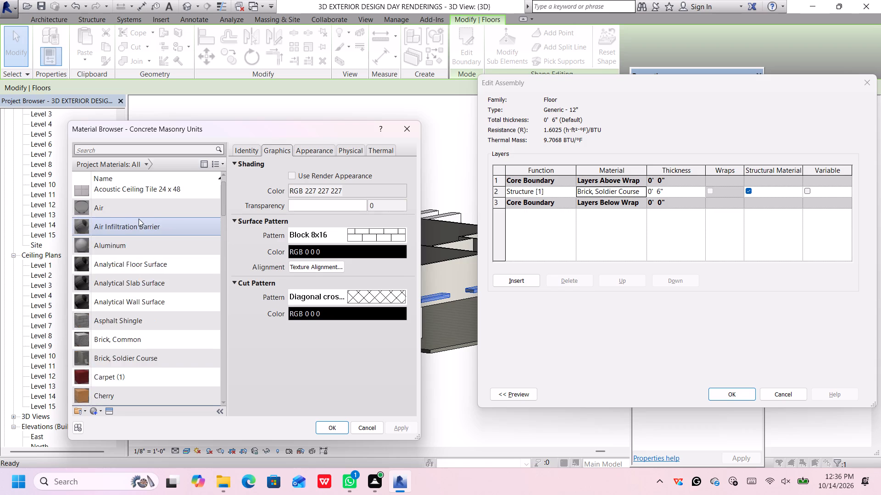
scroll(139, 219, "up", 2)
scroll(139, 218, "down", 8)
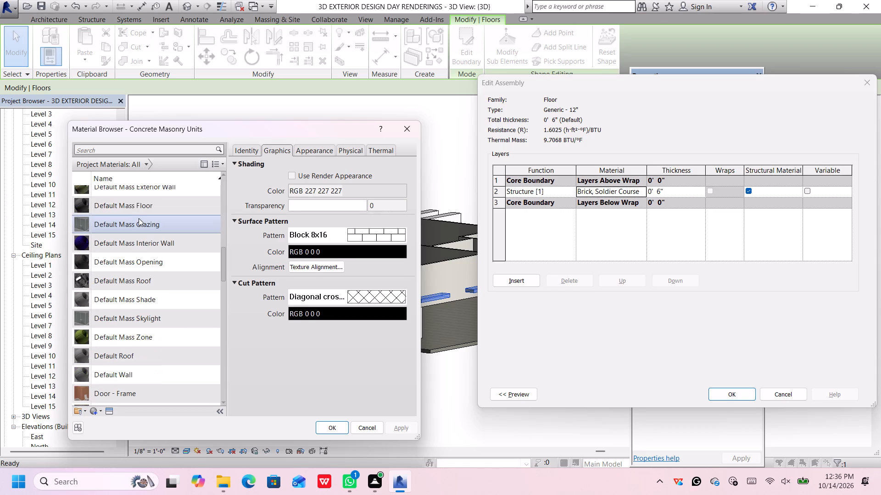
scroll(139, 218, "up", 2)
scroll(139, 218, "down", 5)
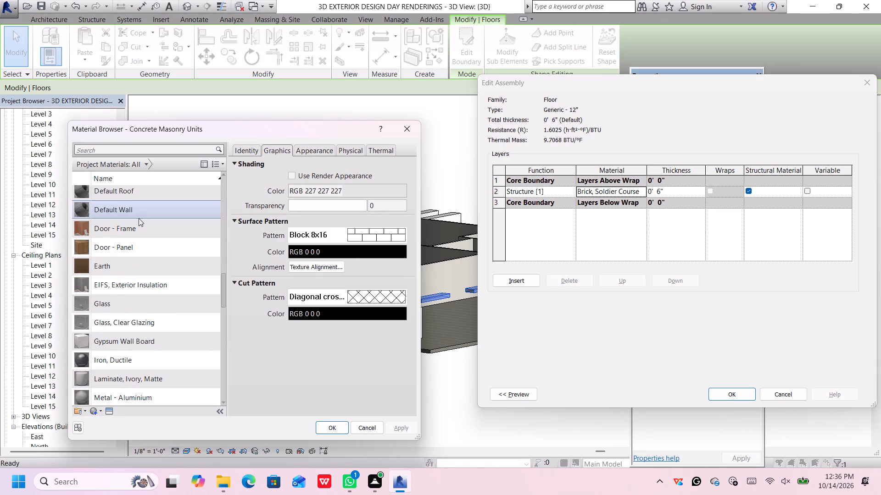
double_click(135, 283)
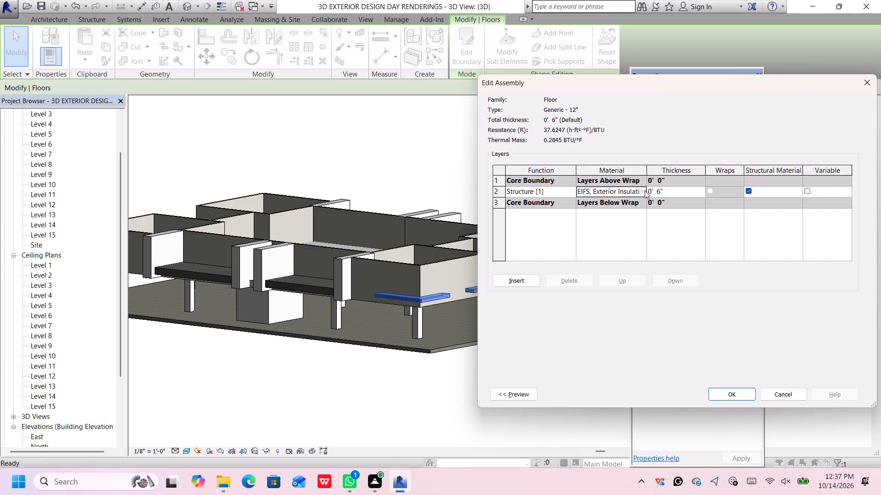
Set the structure layer's material to Parking Stripe and accept the edited floor assembly.
left_click(645, 187)
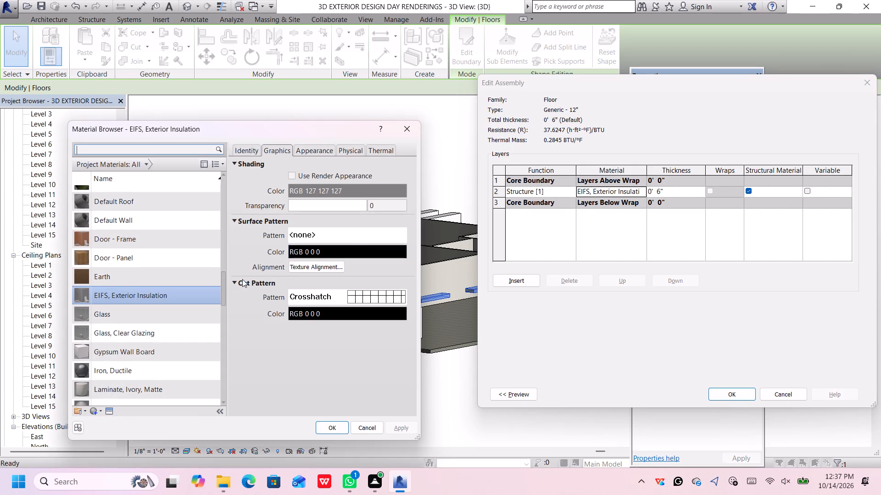
scroll(245, 268, "down", 1)
scroll(192, 300, "down", 1)
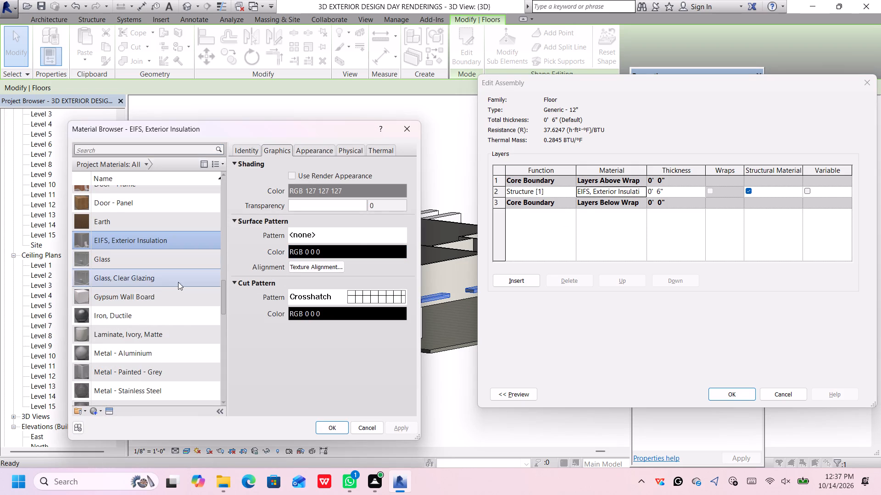
scroll(153, 305, "down", 5)
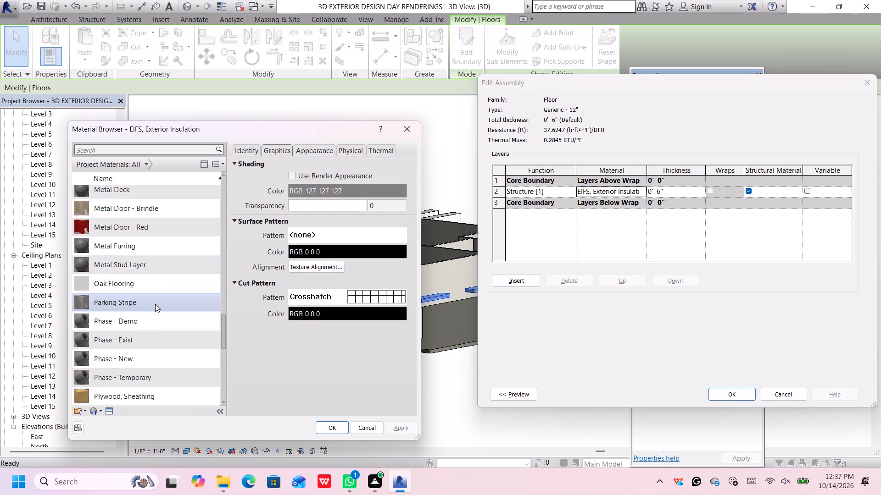
scroll(155, 304, "down", 2)
left_click(162, 293)
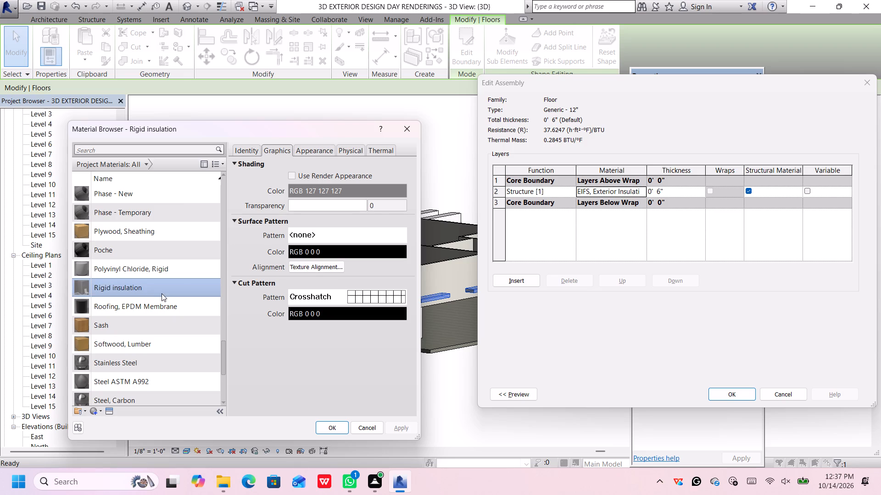
left_click(135, 288)
left_click(312, 147)
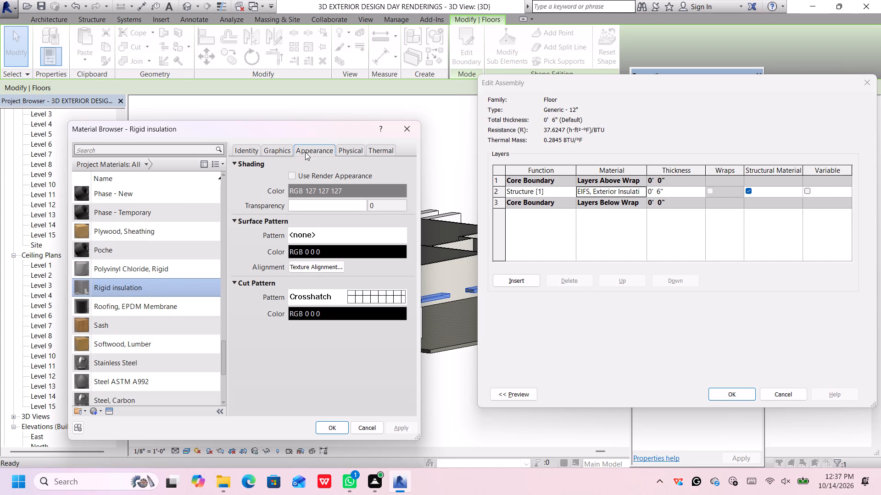
scroll(135, 286, "down", 6)
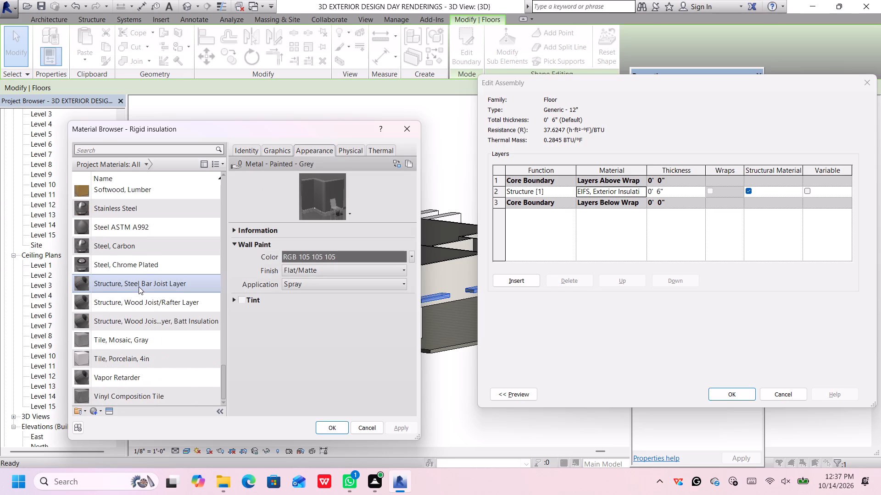
scroll(139, 289, "down", 3)
scroll(167, 273, "up", 3)
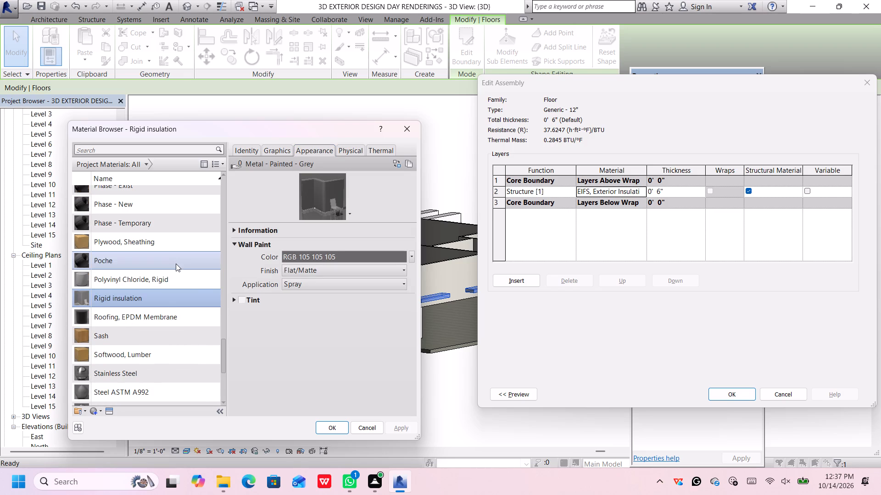
scroll(180, 273, "up", 1)
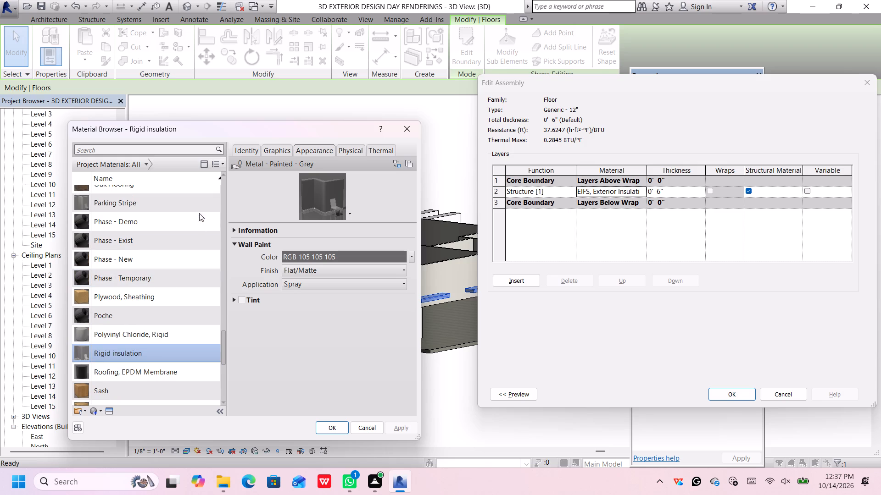
left_click(201, 203)
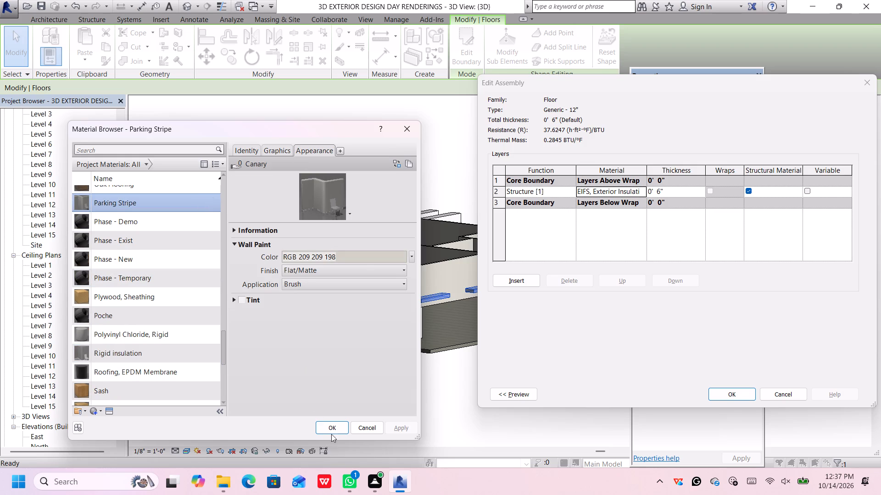
left_click(333, 427)
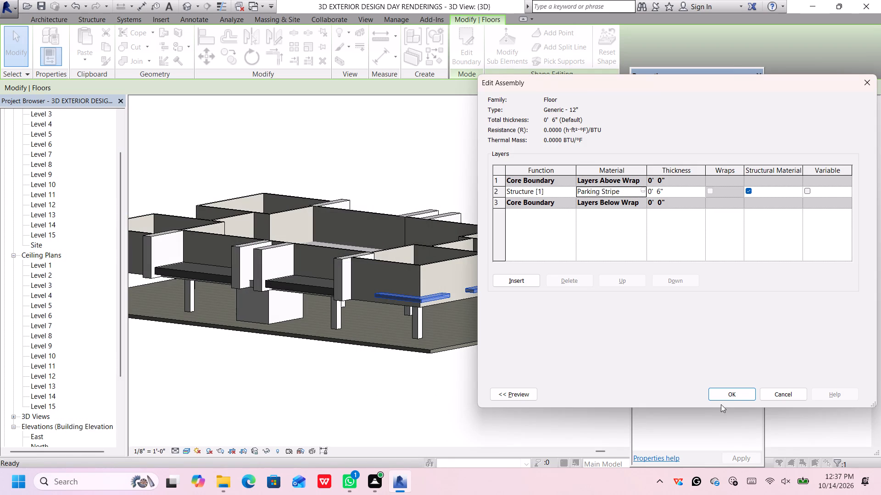
left_click(729, 392)
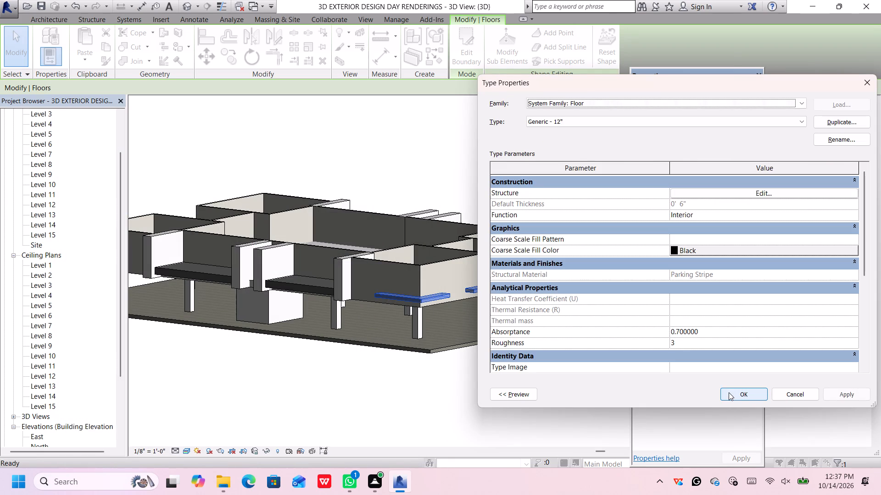
Duplicate the floor type under the name Generic - 6" and apply it to the selected L-shaped strip floor.
left_click(826, 125)
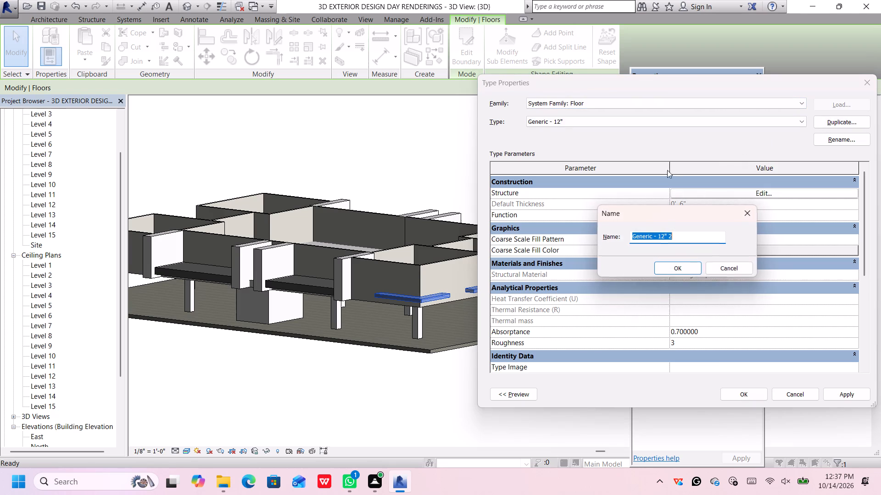
left_click(689, 237)
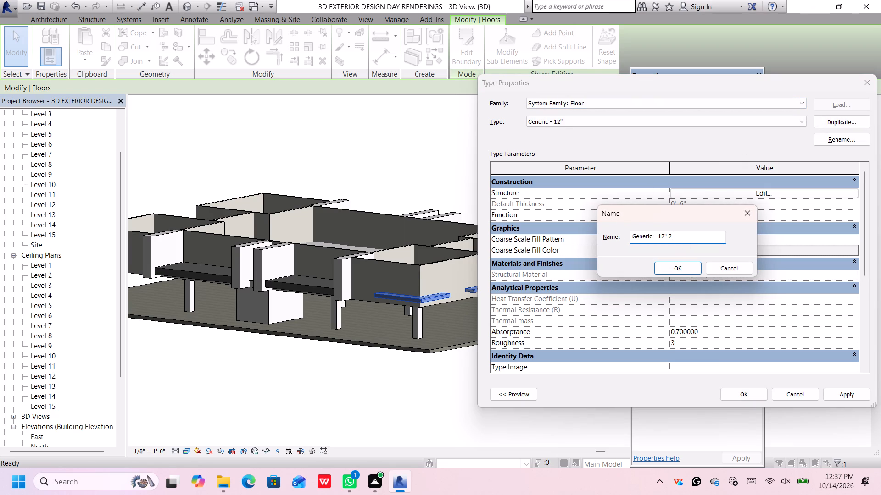
key("BackSpace")
key("BackSpace")
key("BackSpace")
key("BackSpace")
key("BackSpace")
type("6\"")
key("Return")
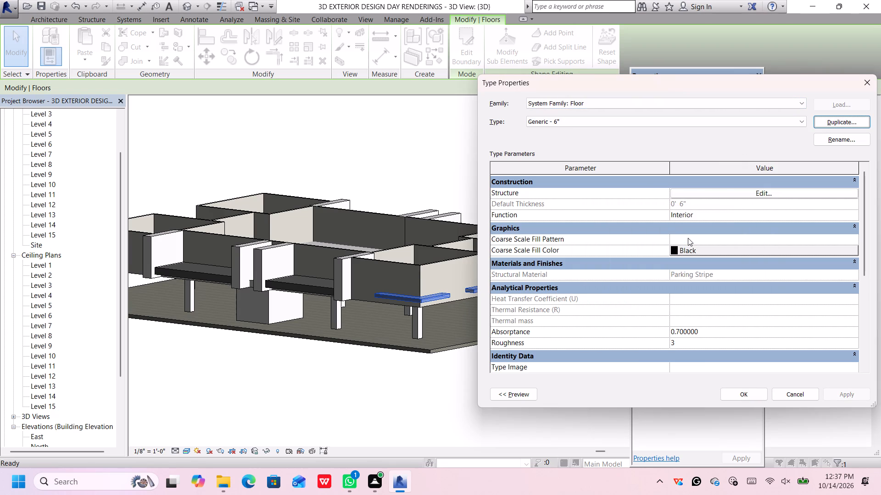
left_click(737, 391)
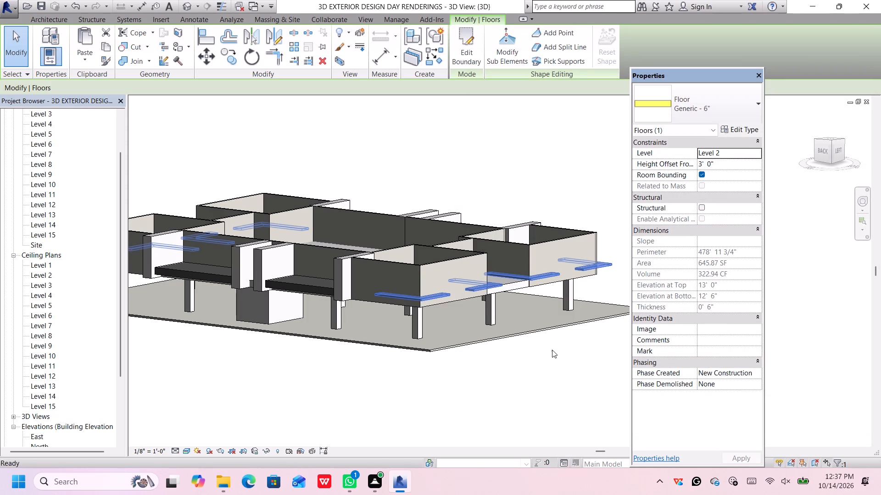
Examine the thinner L-shaped strips around the corner rooms from below, from the back and from the opposite side of the building.
middle_click_drag(556, 345, 576, 360)
middle_click(576, 361)
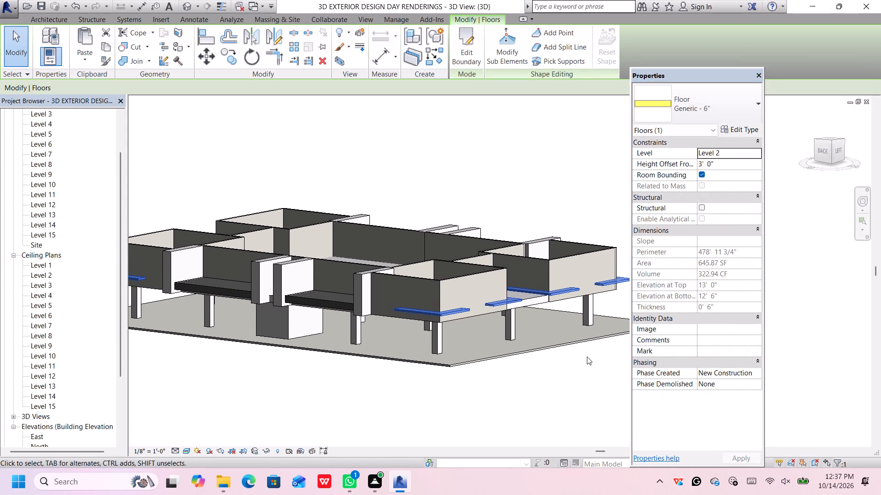
middle_click_drag(464, 388, 463, 359)
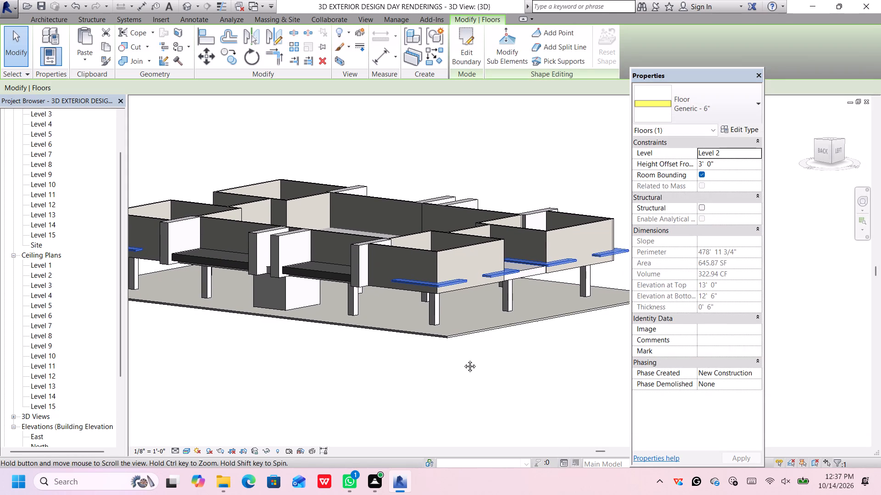
middle_click_drag(463, 359, 478, 352)
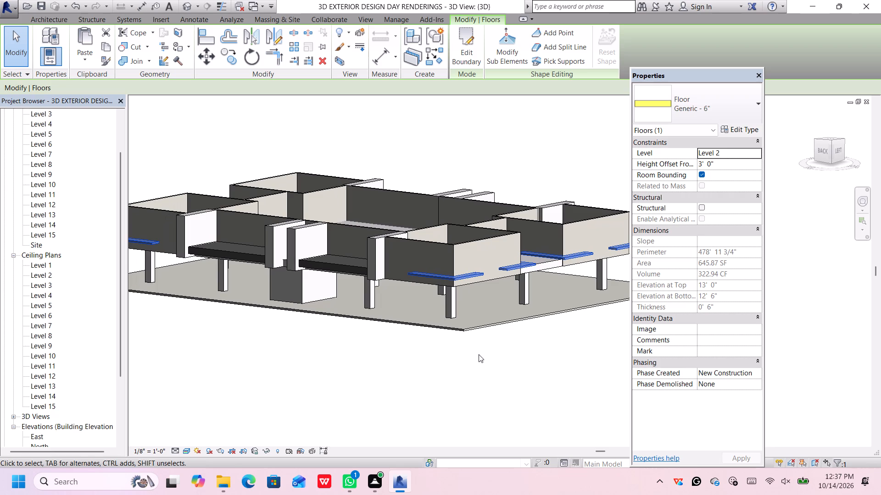
middle_click_drag(479, 354, 496, 302, "shift")
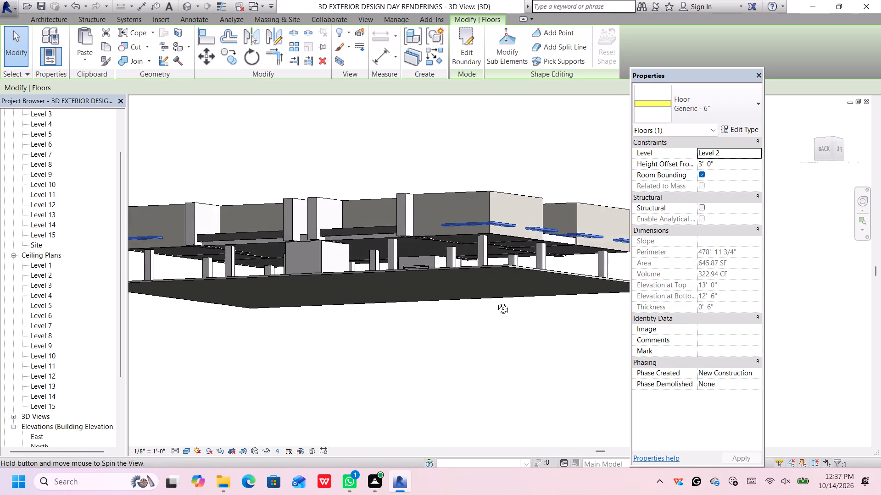
middle_click_drag(496, 302, 517, 304, "shift")
middle_click_drag(518, 304, 544, 298, "shift")
middle_click(545, 298, "shift")
middle_click(545, 298, "shift")
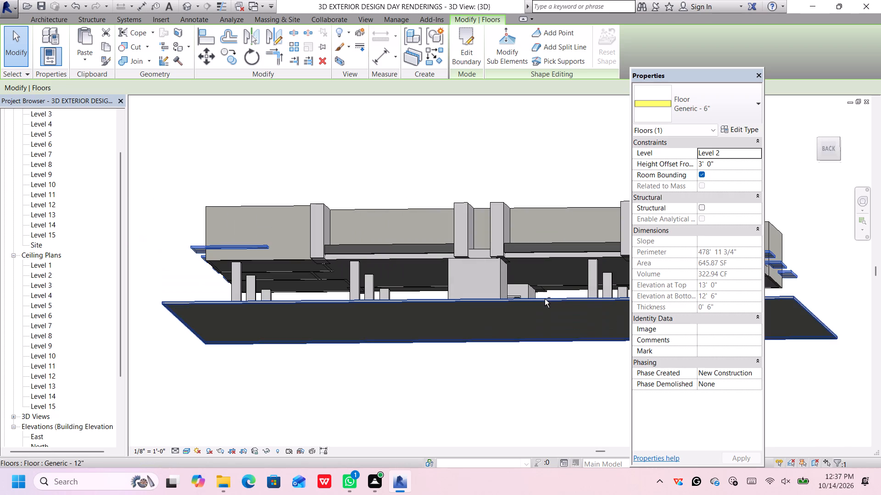
scroll(520, 334, "down", 5)
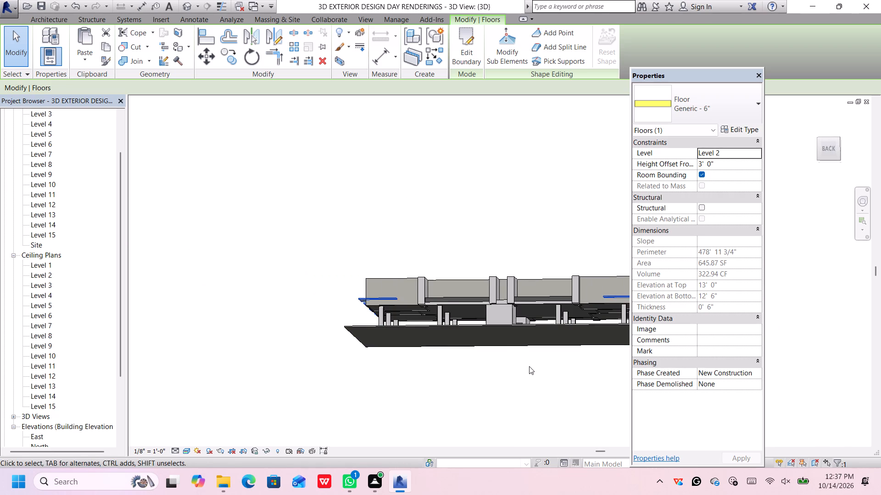
middle_click_drag(528, 365, 496, 337)
middle_click_drag(499, 339, 505, 367)
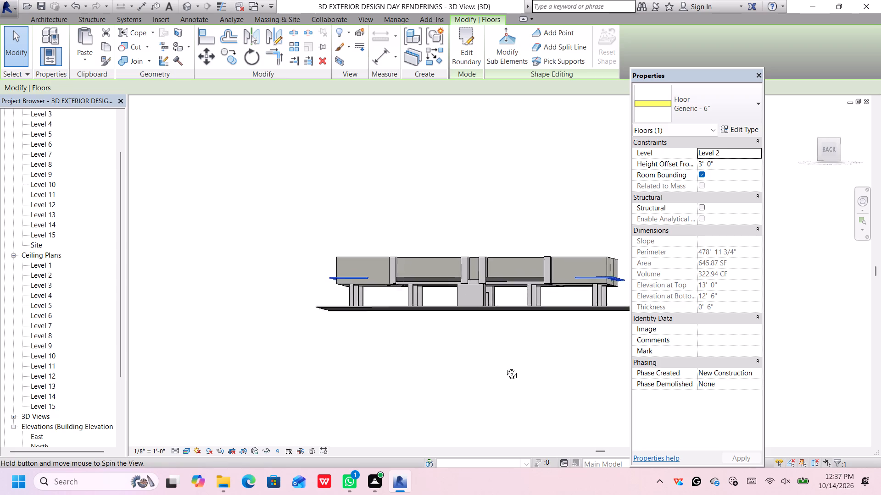
middle_click_drag(505, 367, 453, 384)
middle_click_drag(452, 380, 452, 357, "shift")
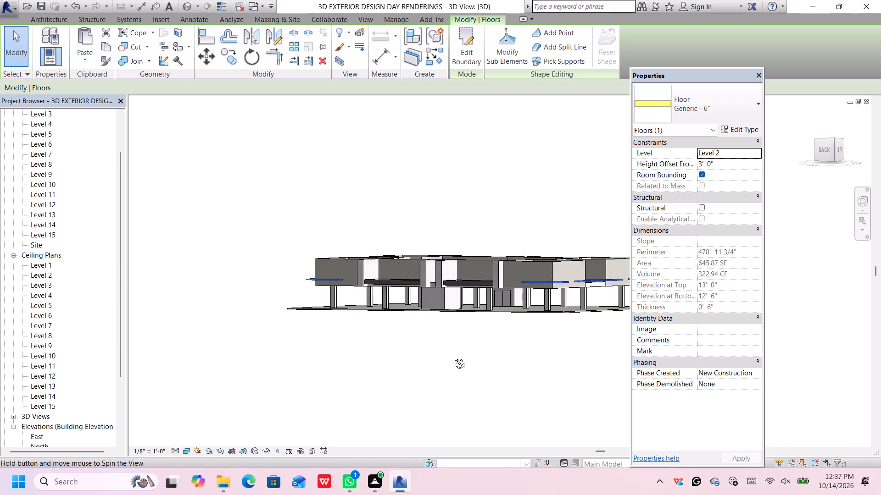
middle_click_drag(452, 357, 247, 396, "shift")
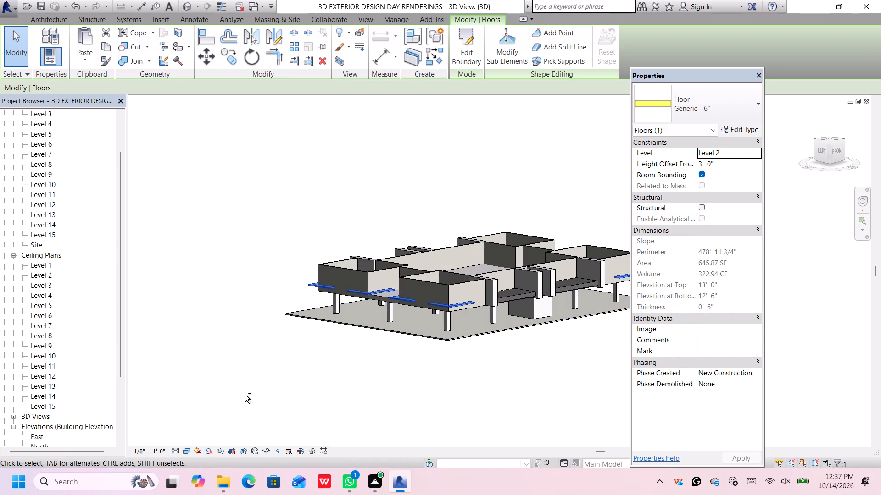
Examine the L-shaped strips and the gray Level 2 floor along the front facade from low and frontal angles.
scroll(393, 370, "up", 5)
middle_click_drag(530, 367, 441, 351)
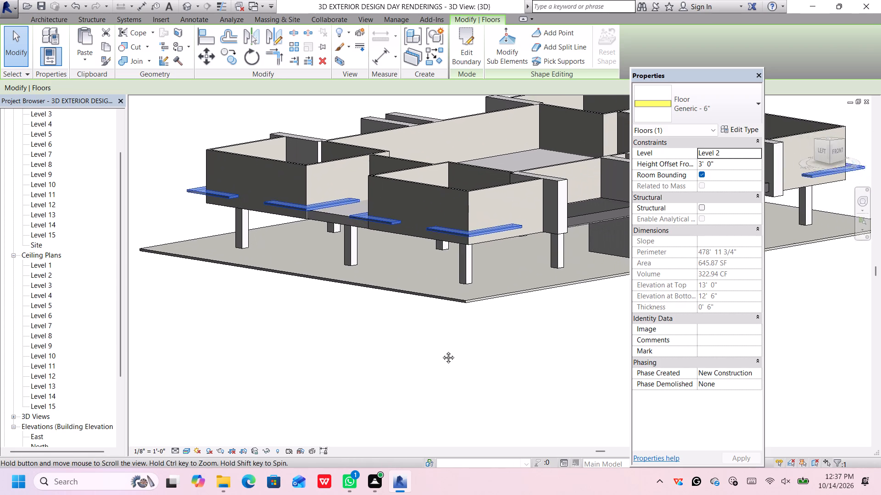
middle_click_drag(441, 351, 333, 379)
scroll(428, 356, "down", 4)
middle_click_drag(439, 354, 429, 294)
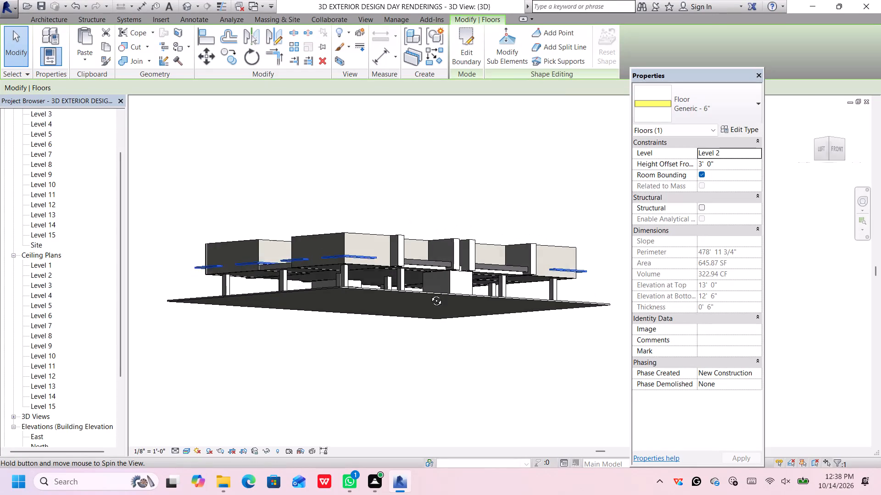
middle_click_drag(429, 294, 357, 326)
scroll(347, 265, "up", 2)
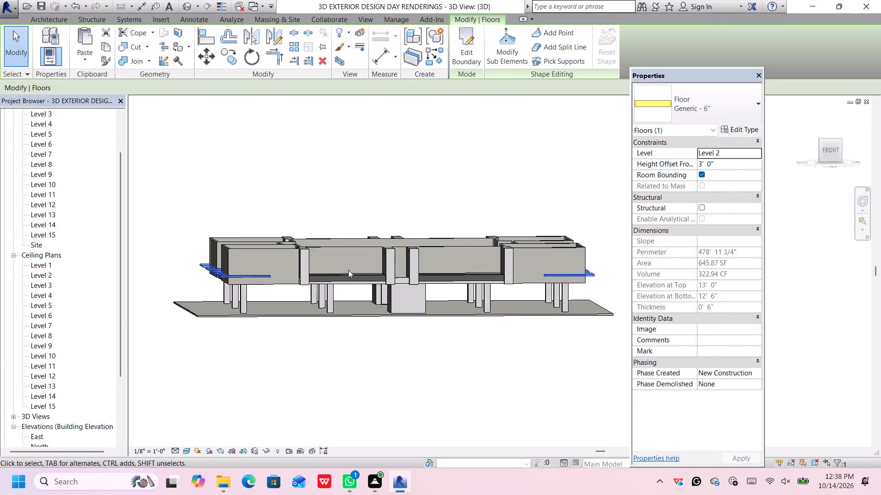
scroll(348, 270, "up", 10)
left_click(357, 296)
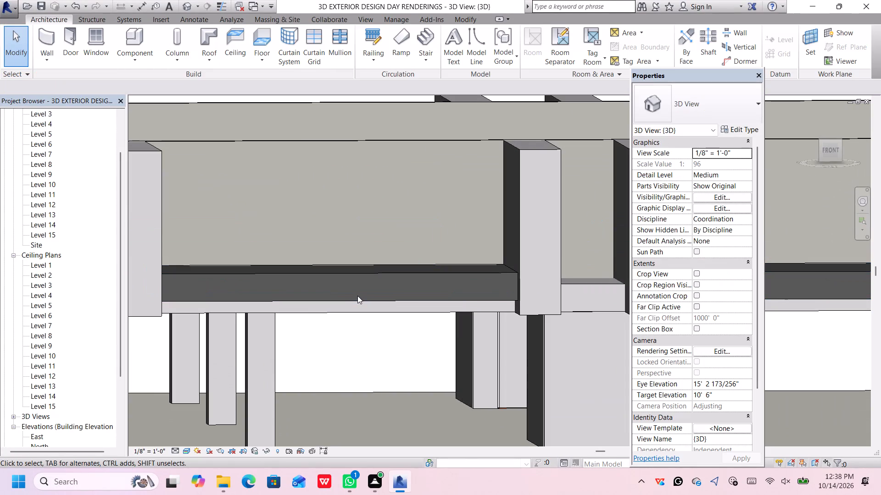
left_click(371, 272)
scroll(388, 265, "down", 6)
scroll(458, 283, "down", 2)
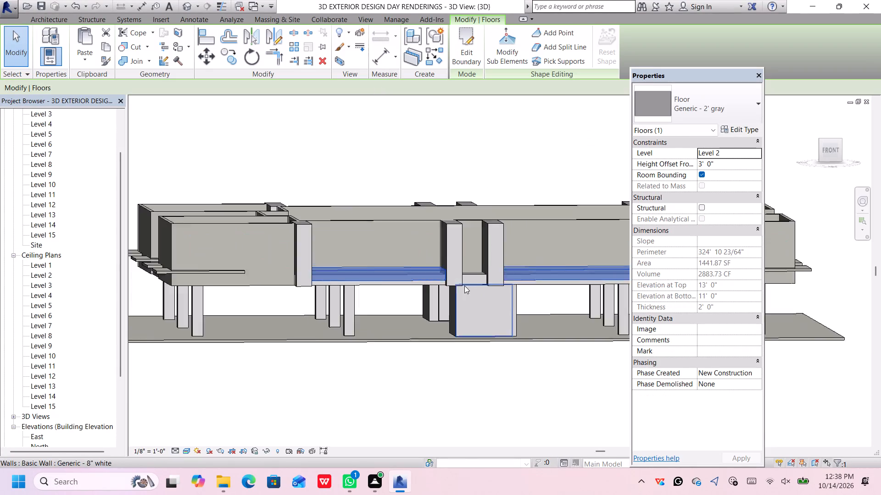
scroll(464, 286, "down", 2)
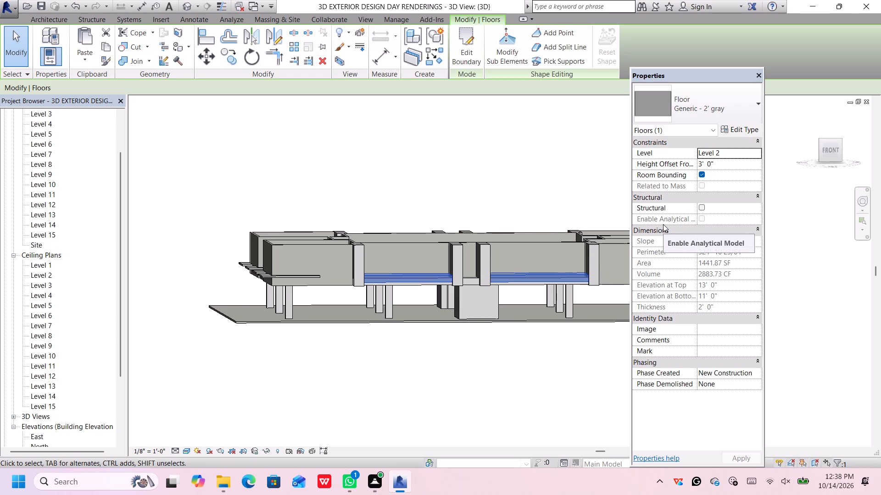
scroll(530, 291, "down", 4)
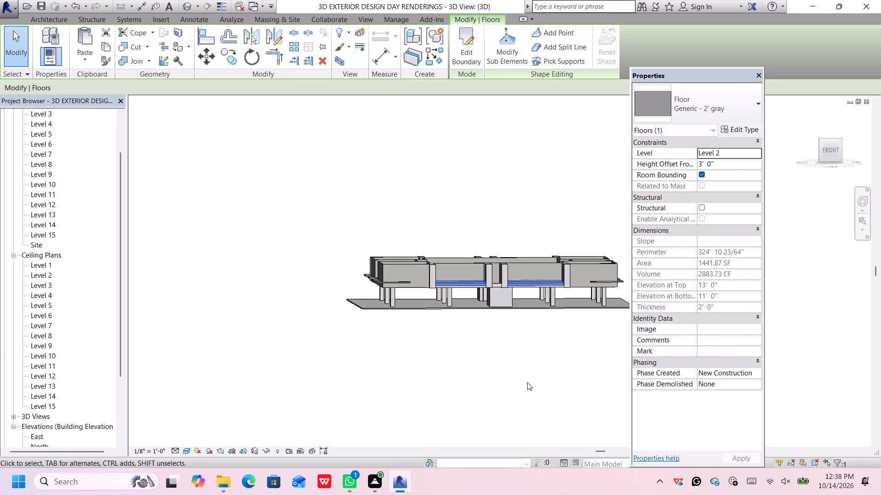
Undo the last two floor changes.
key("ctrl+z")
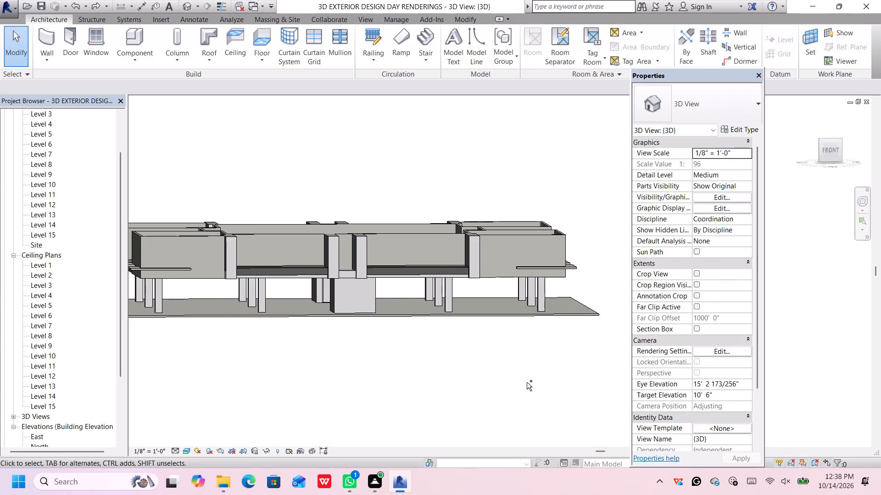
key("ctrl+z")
Examine the front facade from above, including the gray floor sections between the fin walls and the L-shaped corner strips.
scroll(526, 343, "down", 4)
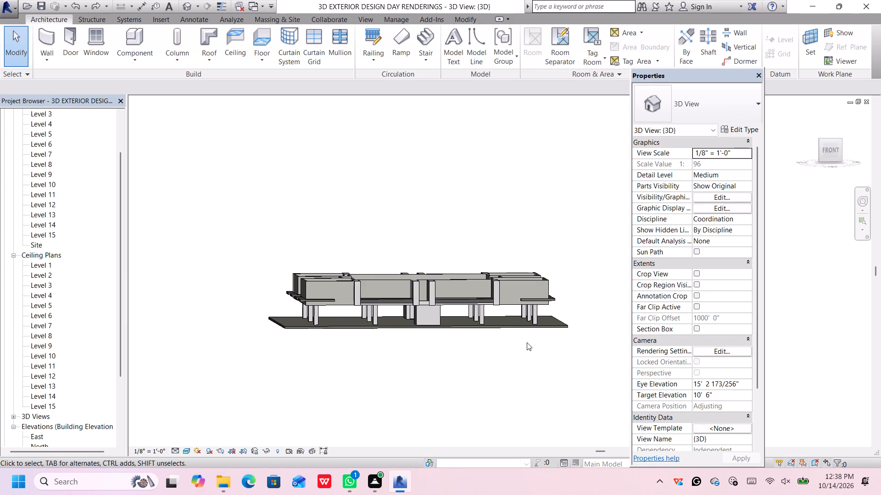
middle_click_drag(526, 343, 543, 371)
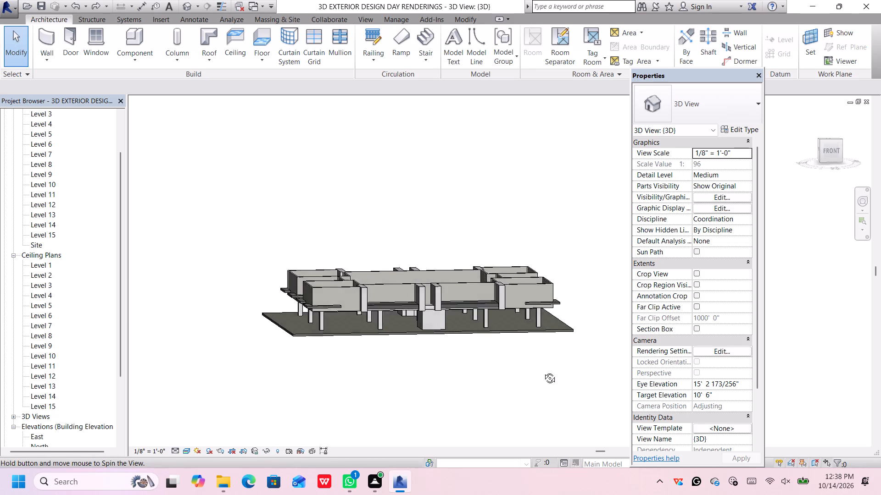
middle_click_drag(543, 371, 565, 424)
scroll(439, 352, "up", 10)
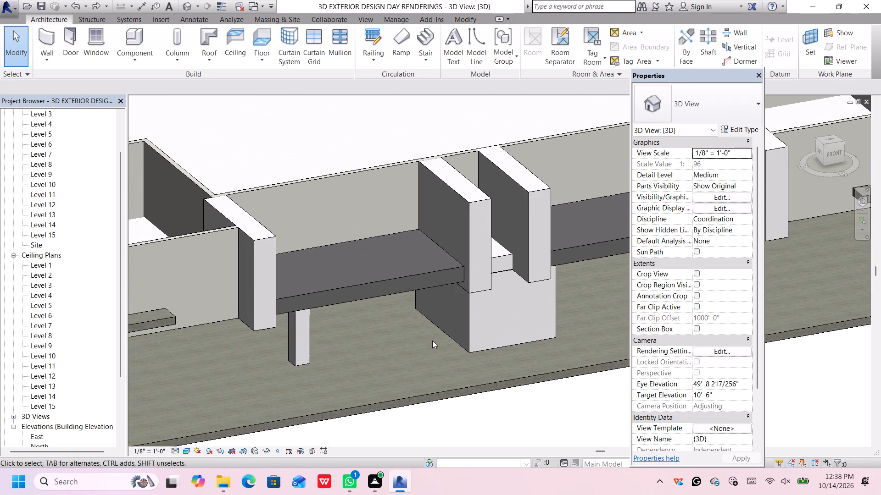
middle_click_drag(434, 346, 459, 330)
scroll(460, 329, "down", 6)
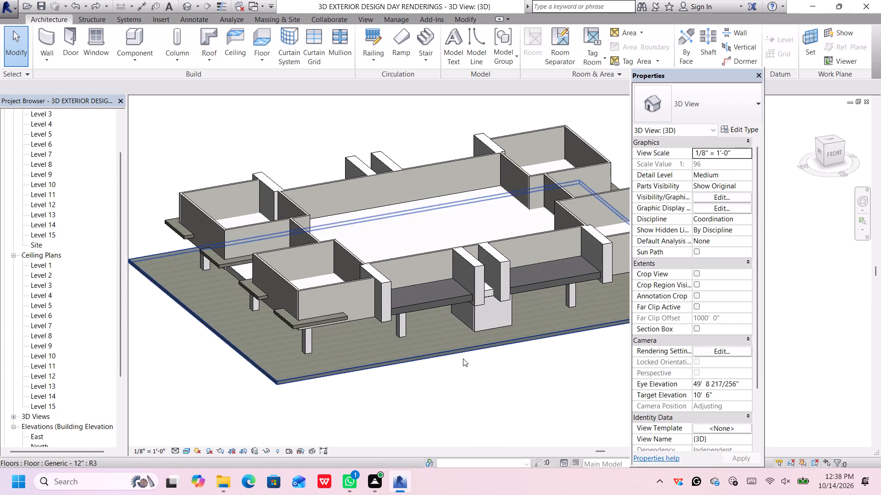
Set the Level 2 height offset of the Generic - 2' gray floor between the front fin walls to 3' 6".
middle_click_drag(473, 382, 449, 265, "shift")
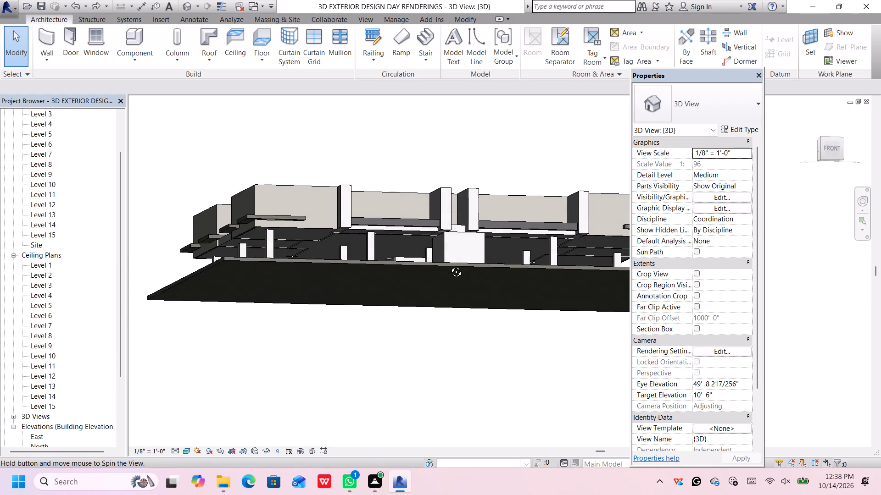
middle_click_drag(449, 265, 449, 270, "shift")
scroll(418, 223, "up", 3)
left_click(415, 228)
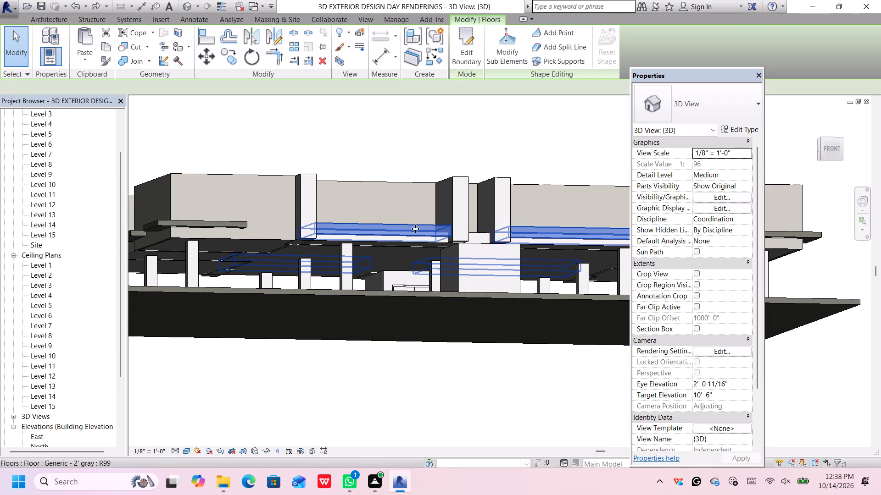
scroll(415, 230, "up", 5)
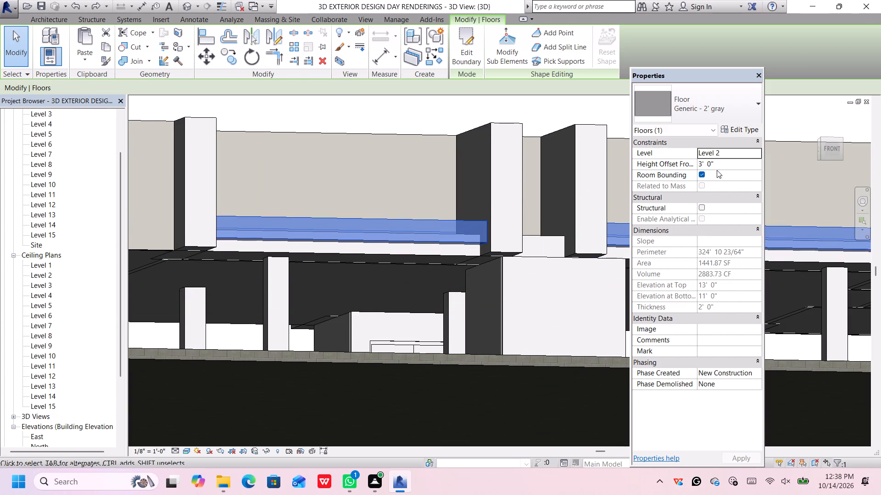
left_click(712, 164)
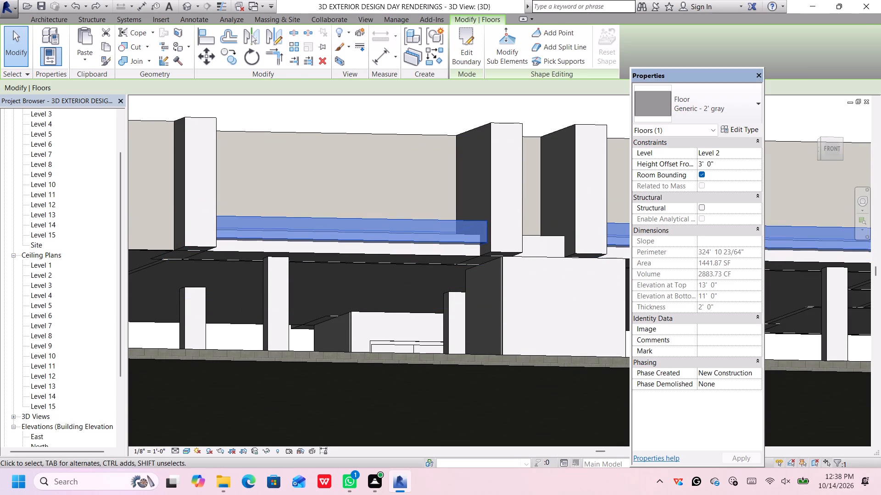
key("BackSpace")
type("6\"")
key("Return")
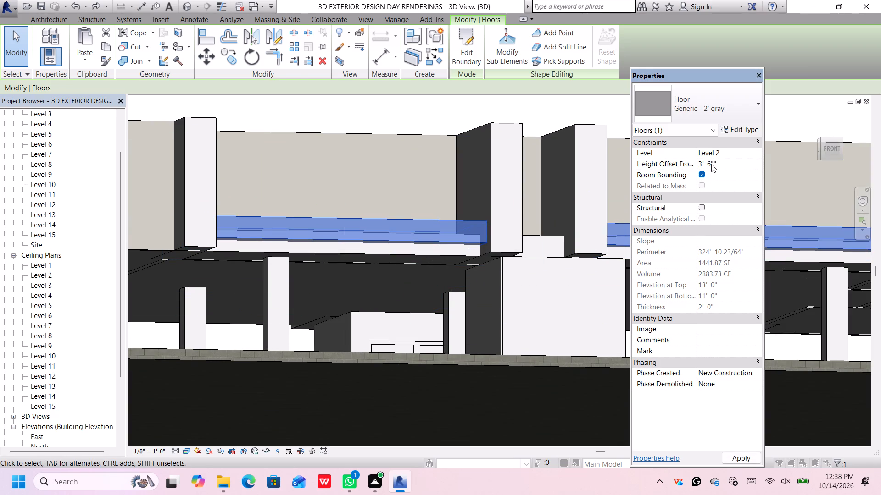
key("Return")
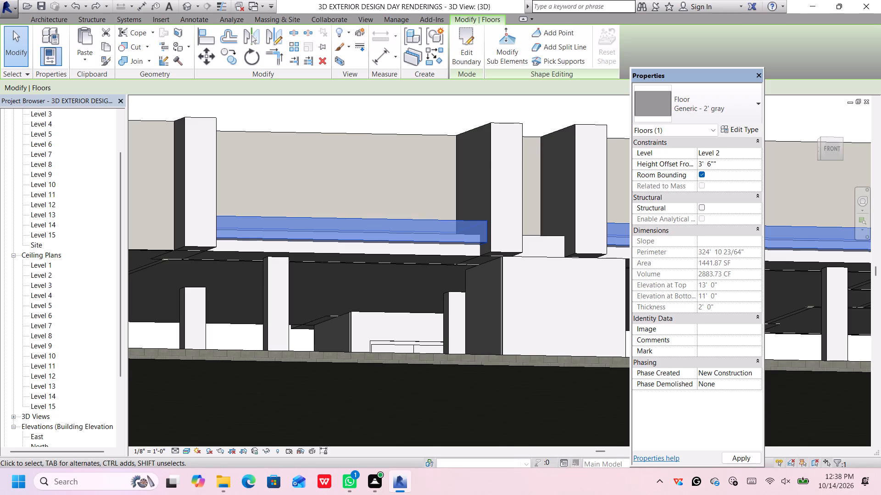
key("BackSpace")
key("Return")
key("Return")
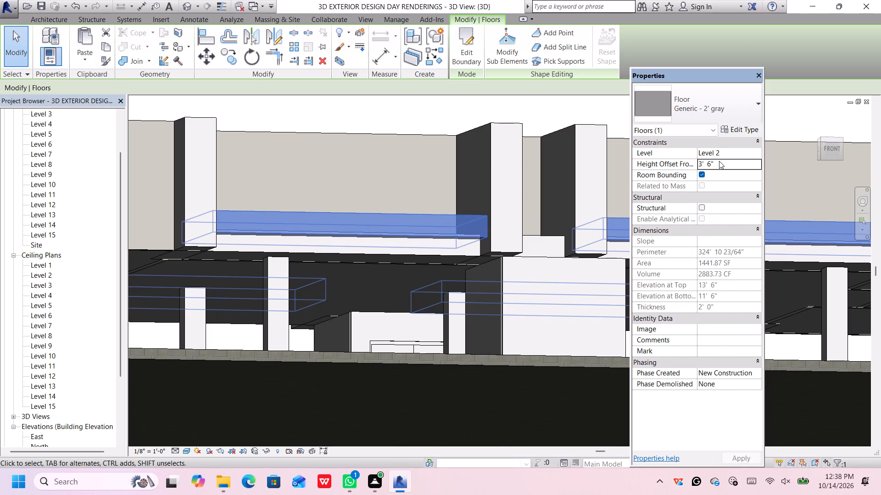
Set the gray floor's height offset from Level 2 to 4' 0".
scroll(232, 240, "up", 4)
scroll(244, 234, "down", 4)
left_click(716, 165)
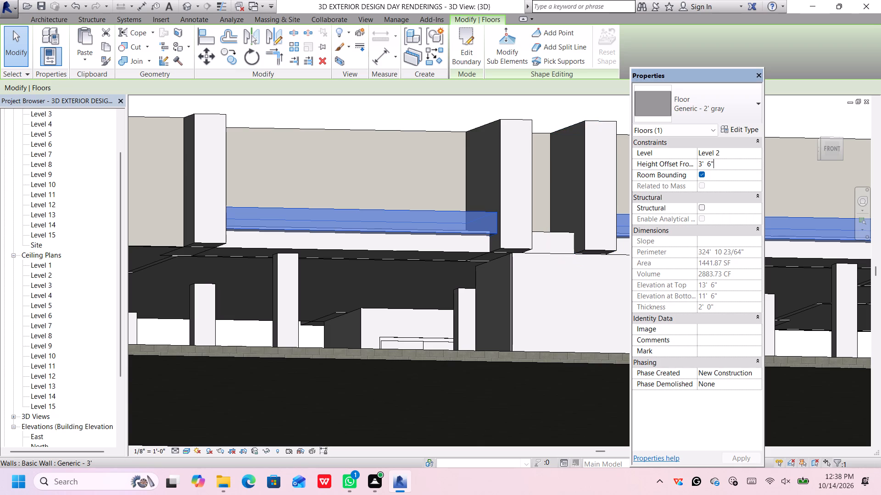
left_click_drag(721, 159, 695, 169)
key("BackSpace")
type("4'")
key("Return")
key("Return")
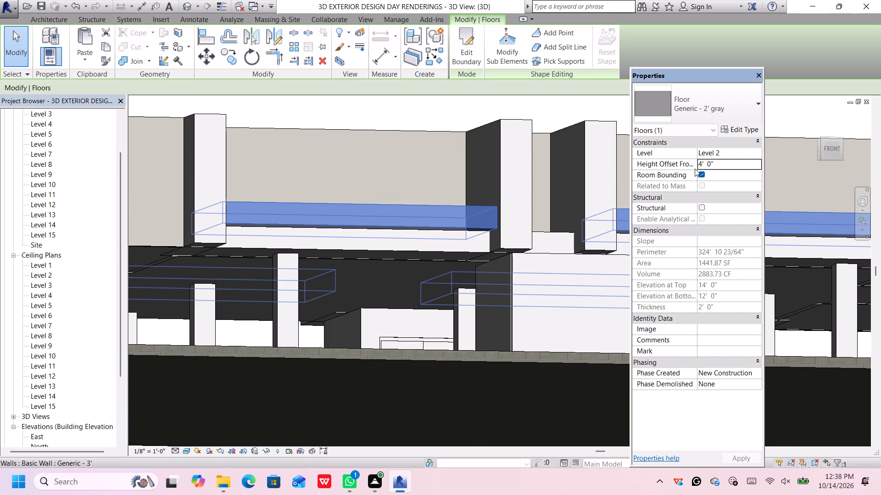
Duplicate the floor type of the L-shaped corner strips under the name Generic - 6".
scroll(697, 165, "down", 5)
scroll(537, 254, "down", 5)
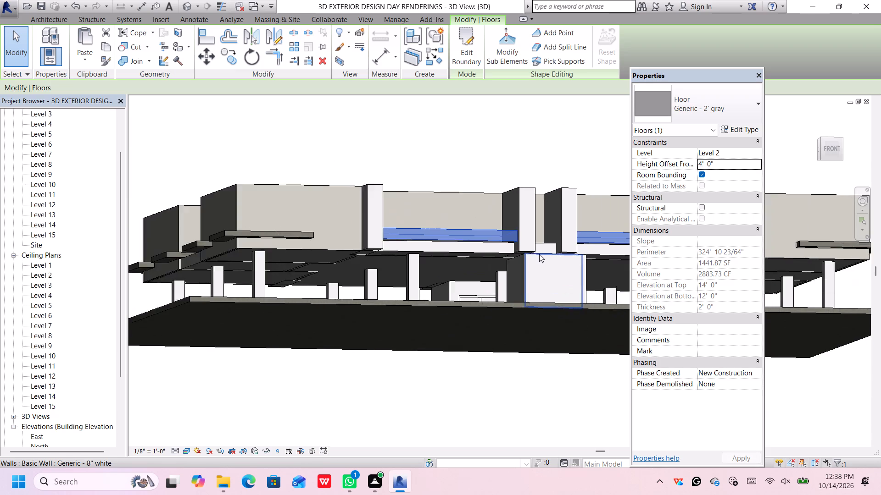
scroll(540, 253, "down", 5)
scroll(467, 310, "down", 1)
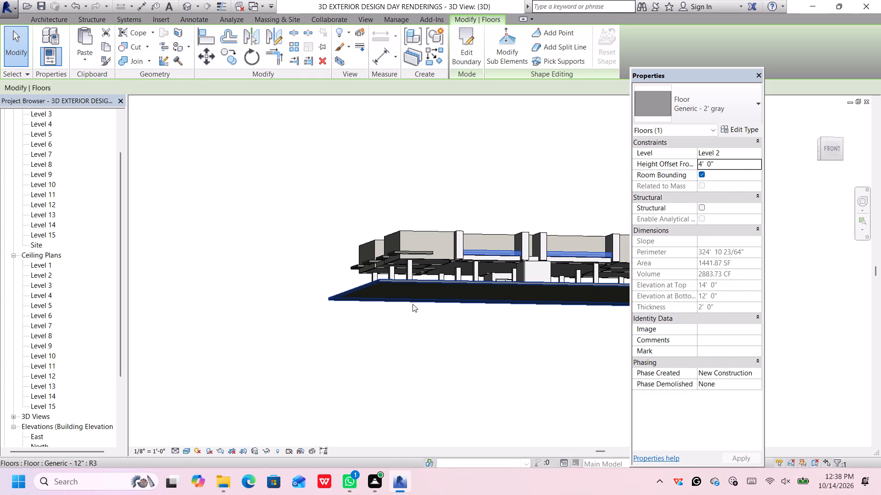
middle_click_drag(411, 311, 422, 363, "shift")
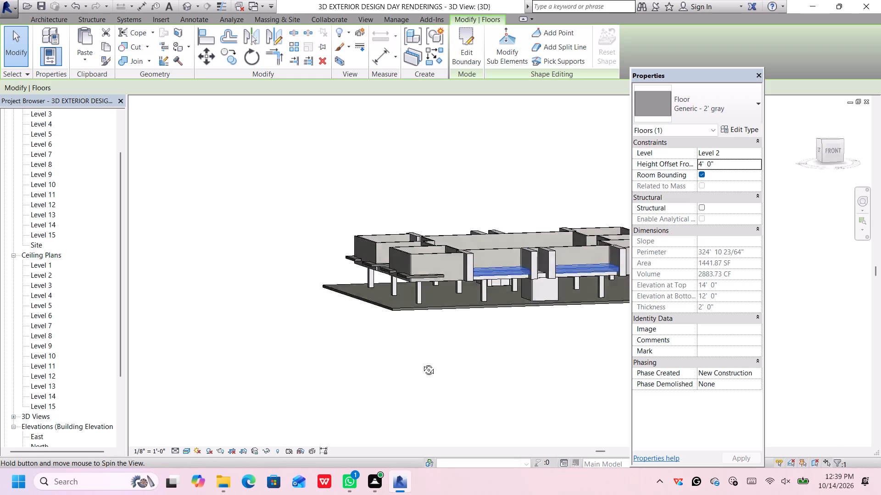
middle_click_drag(422, 363, 436, 424, "shift")
scroll(440, 401, "up", 3)
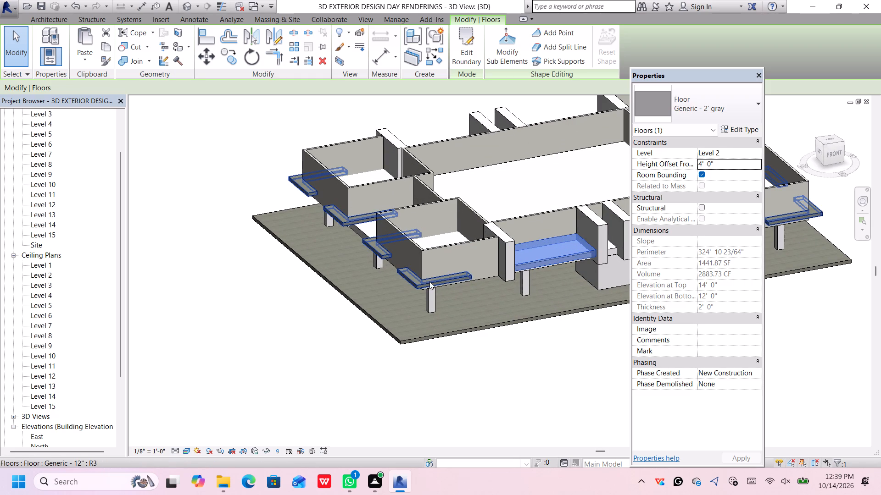
left_click(425, 282)
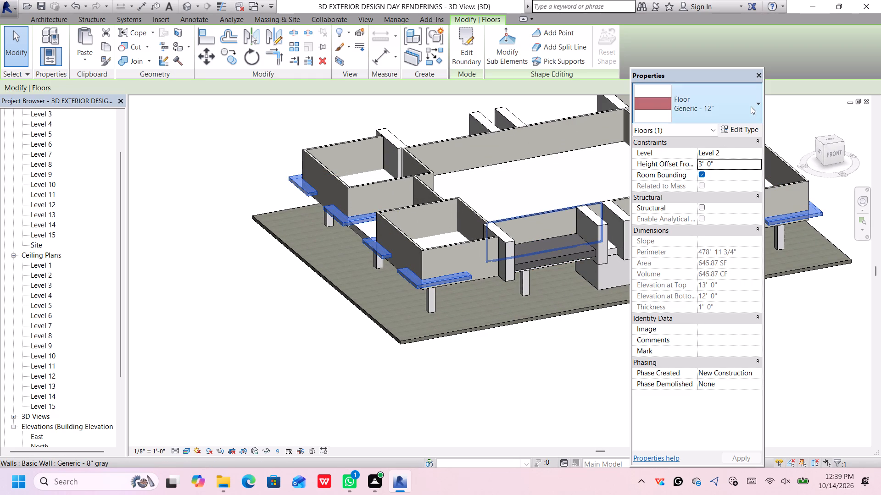
left_click(751, 106)
left_click(751, 107)
left_click(747, 132)
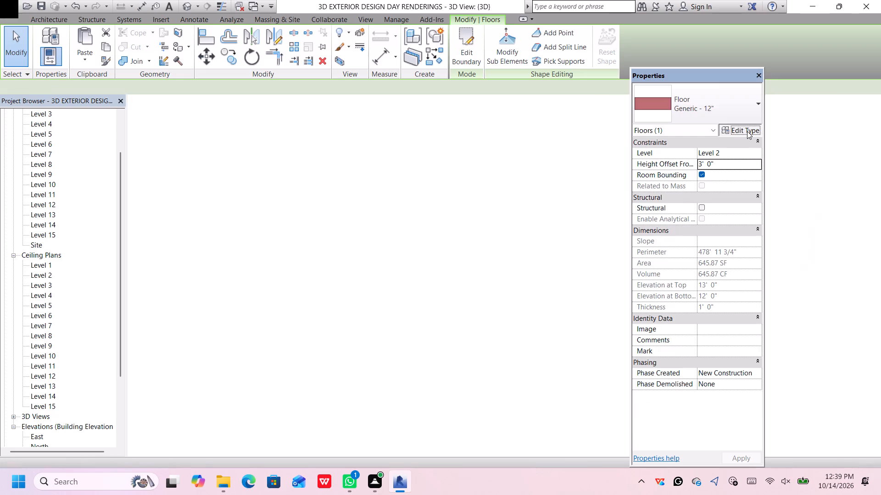
left_click(852, 118)
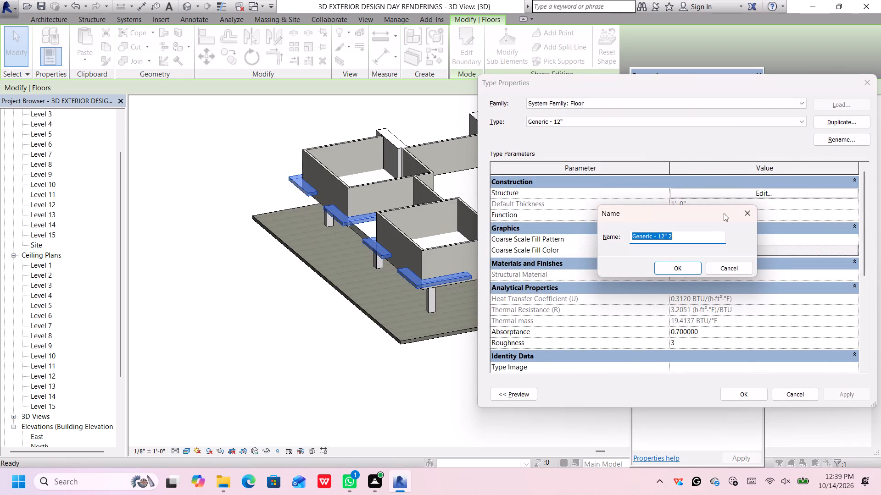
left_click(702, 239)
key("BackSpace")
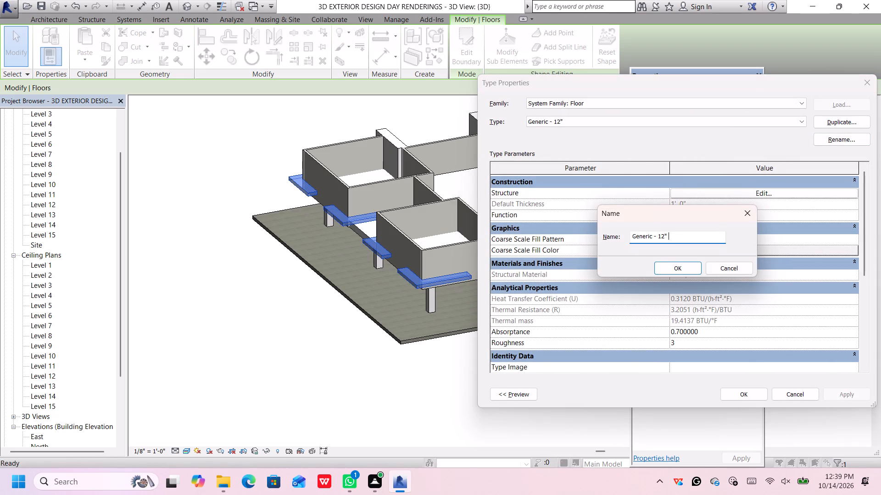
key("BackSpace")
key("BackSpace")
key("BackSpace")
key("BackSpace")
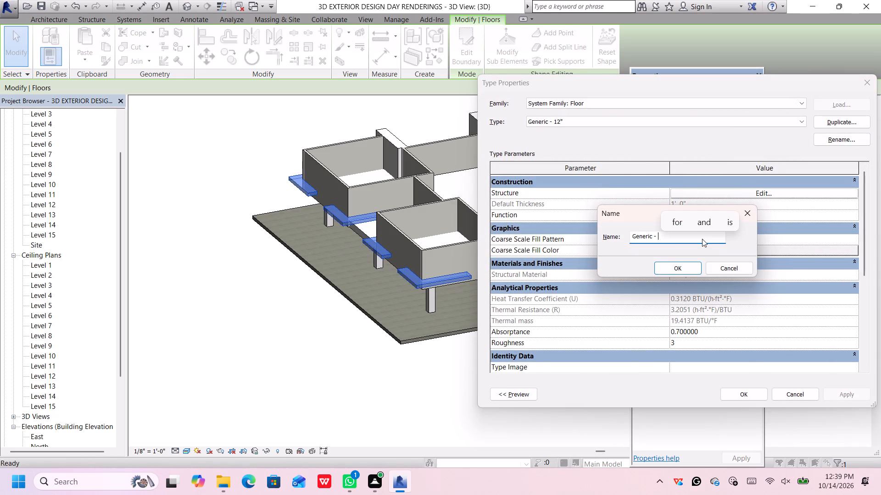
key("6")
key("shift+quotedbl")
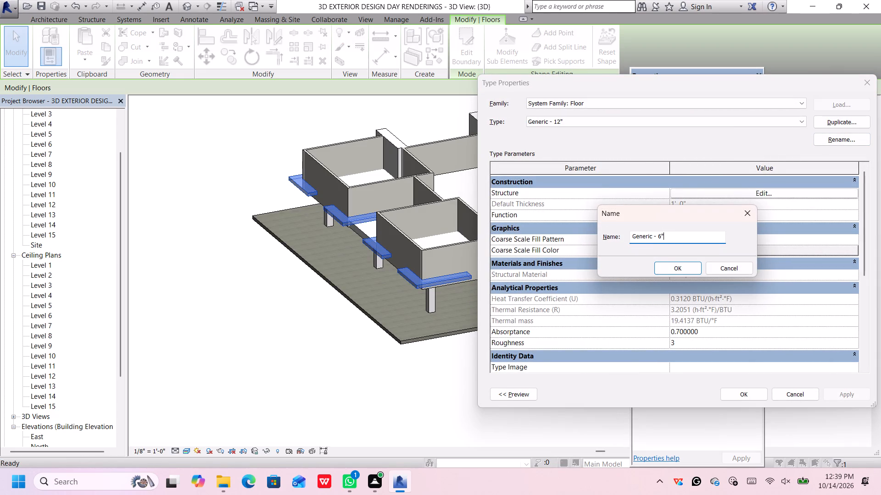
left_click(692, 264)
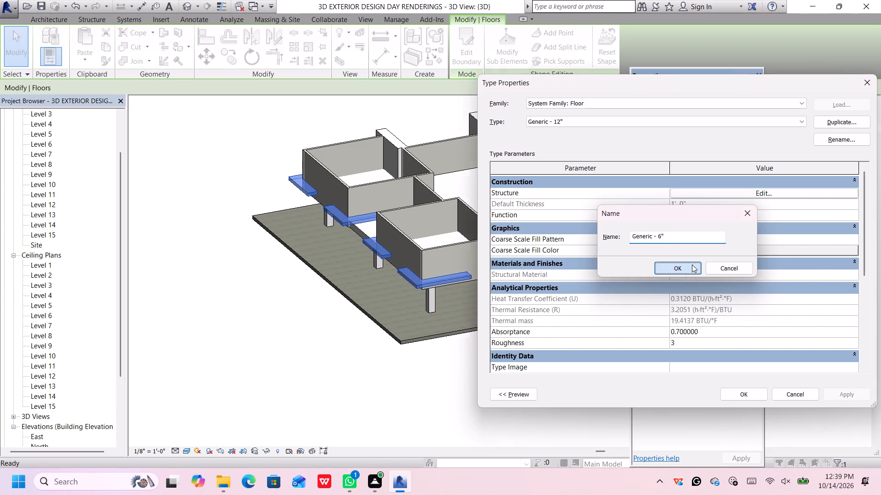
Set the structure layer thickness of the Generic - 6" floor type to 6".
left_click(724, 197)
left_click(681, 187)
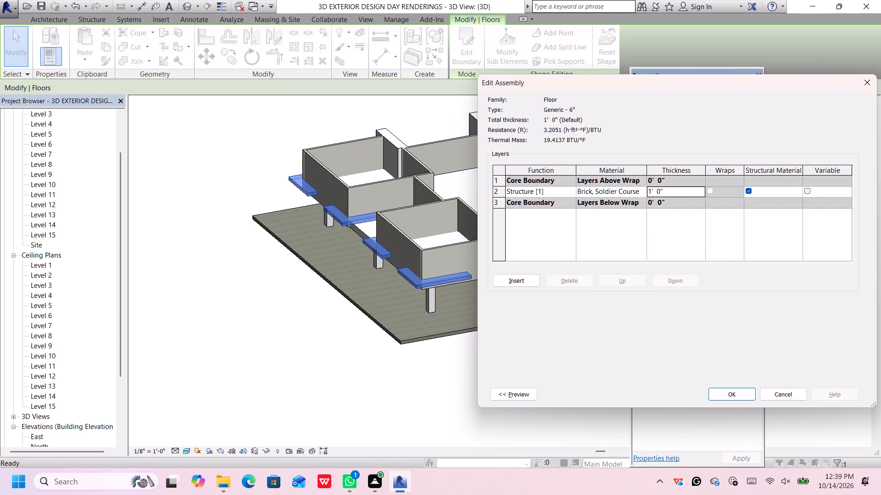
key("BackSpace")
key("6")
key("shift+quotedbl")
key("Return")
Assign the Metal - Painted - Grey material to the Generic - 6" floor's structure layer and apply the type changes.
left_click(641, 191)
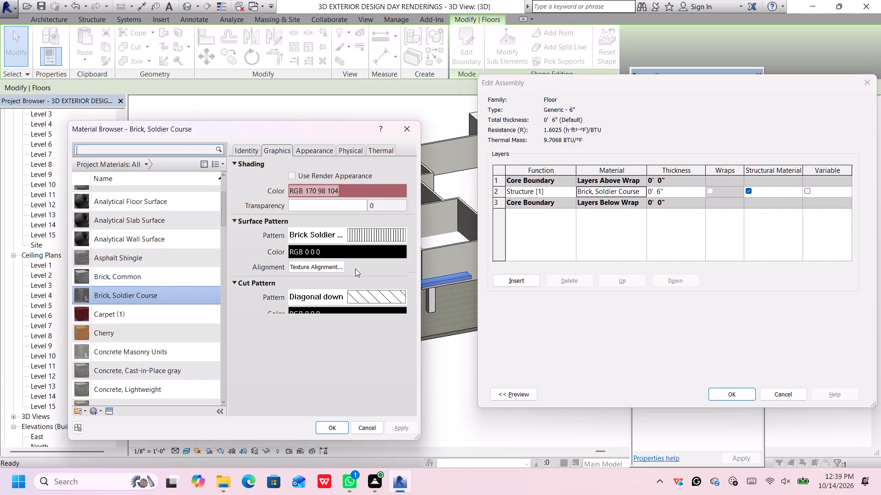
scroll(181, 317, "down", 1)
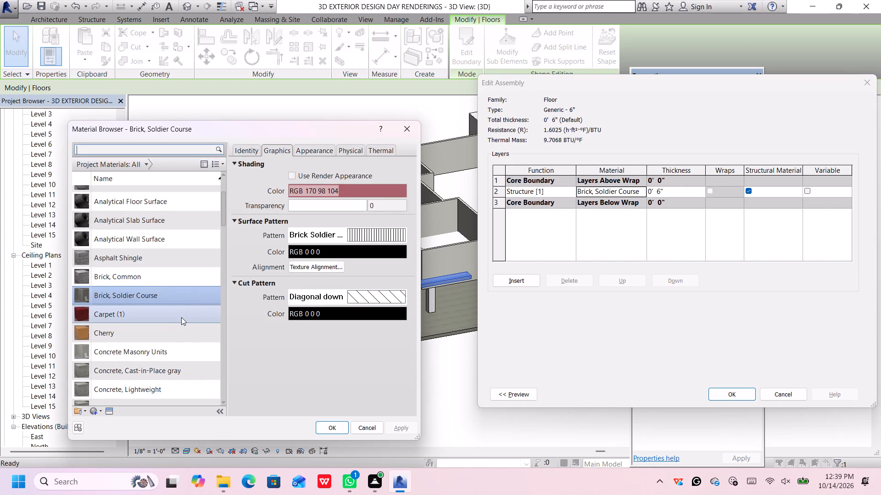
left_click(188, 300)
scroll(188, 300, "down", 2)
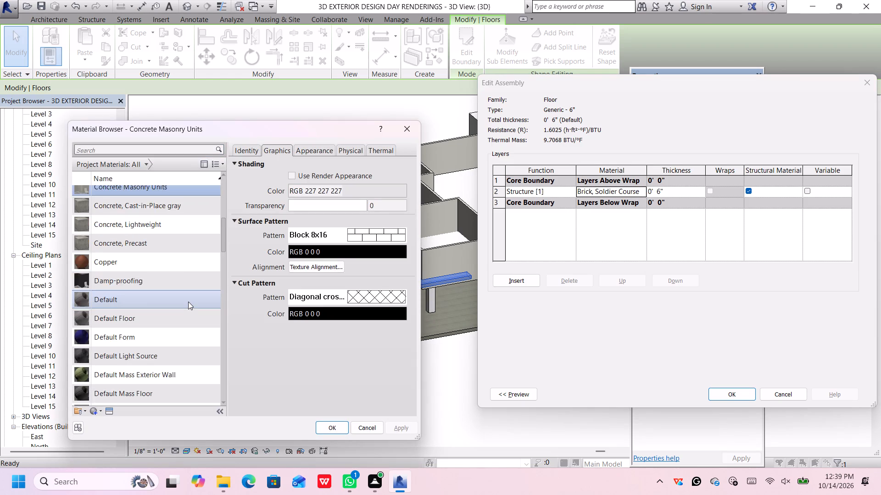
scroll(188, 302, "down", 4)
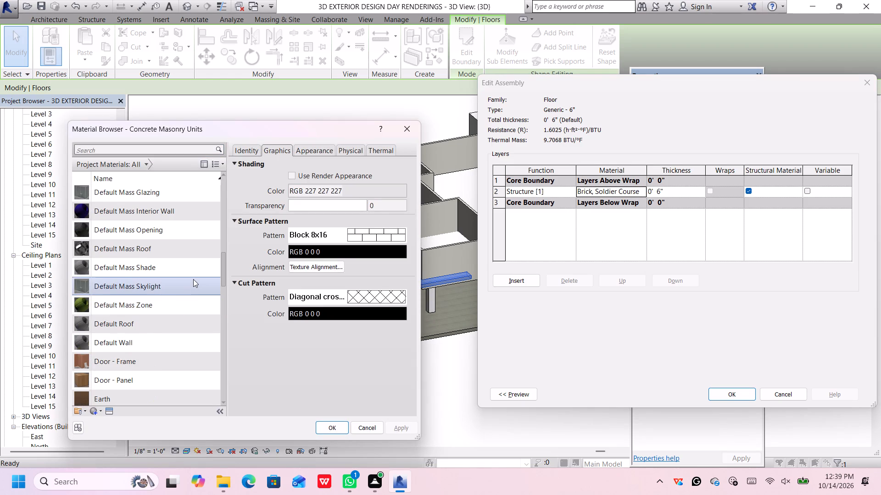
scroll(193, 279, "up", 1)
scroll(193, 279, "down", 5)
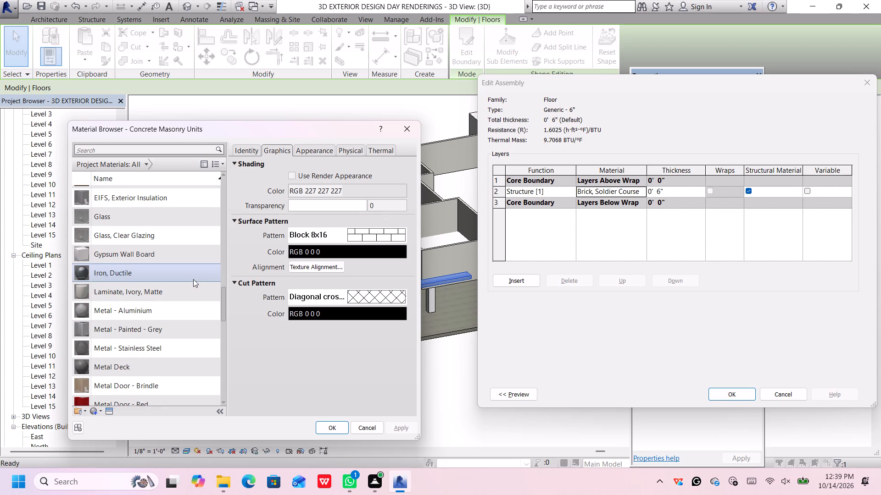
scroll(181, 247, "down", 1)
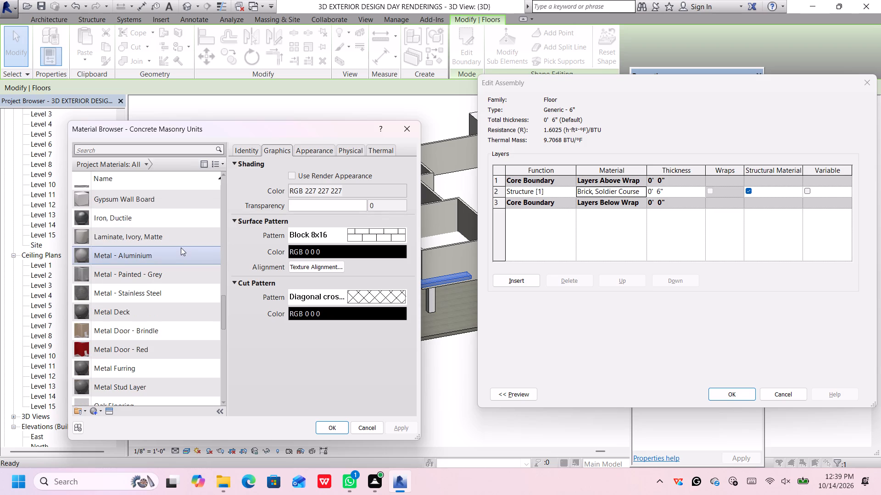
left_click(167, 275)
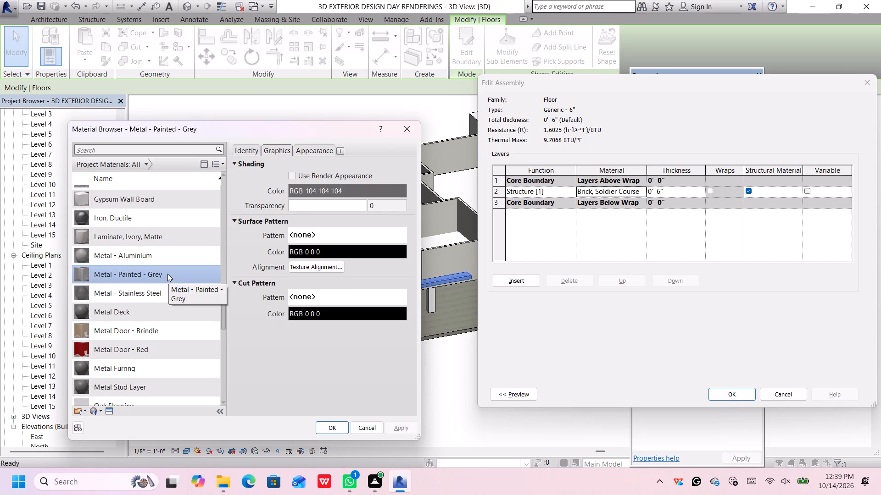
left_click(317, 149)
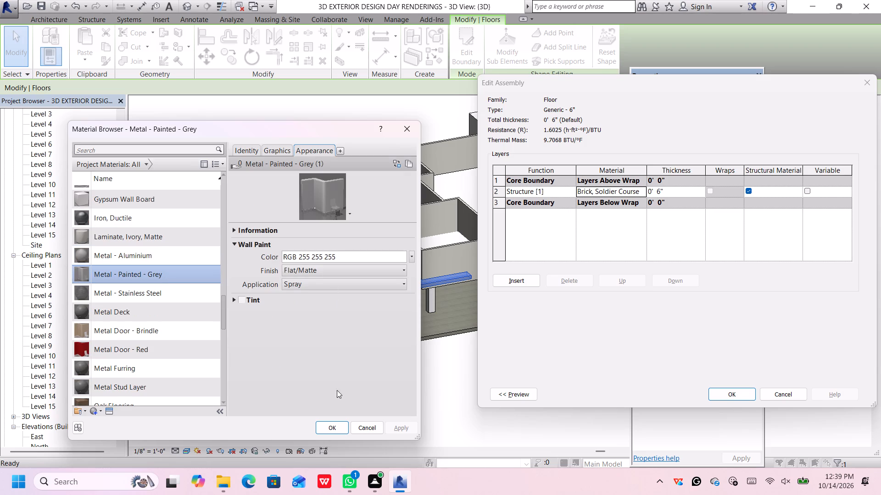
left_click(329, 426)
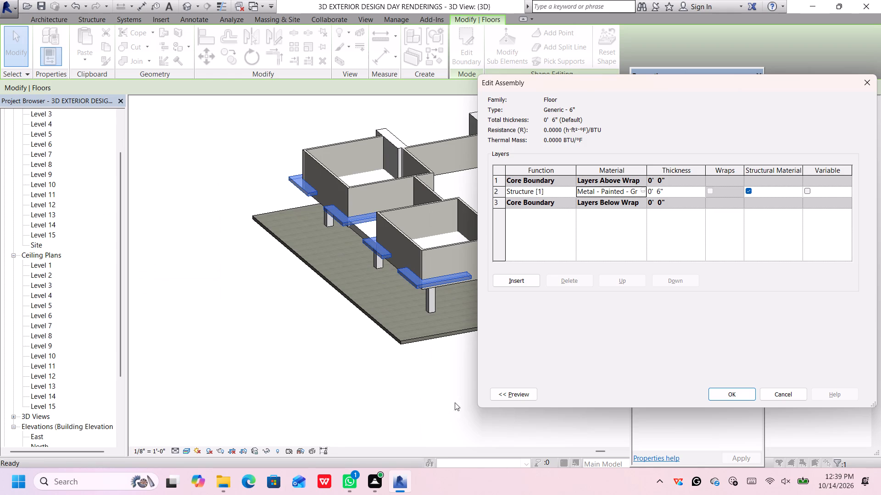
left_click(748, 392)
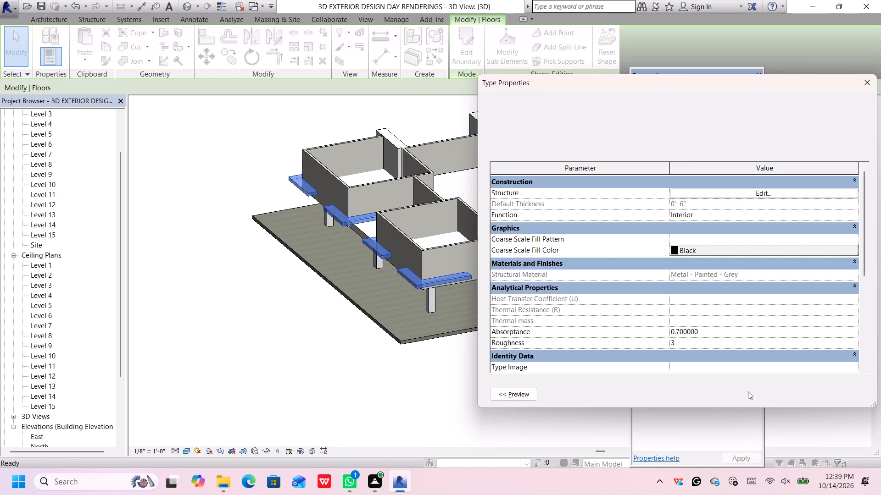
left_click(748, 391)
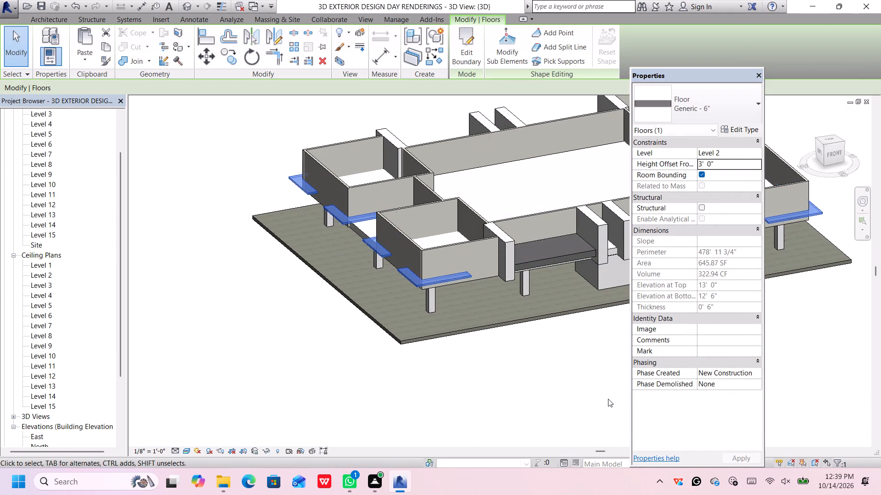
left_click(538, 412)
Examine the thinner L-shaped floor strips around the corner rooms from above and from the building's left side.
middle_click_drag(573, 372, 463, 384)
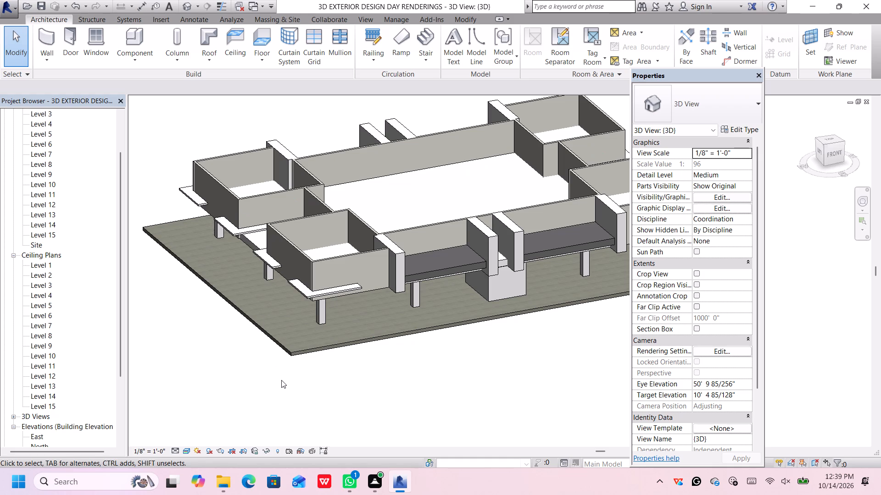
middle_click_drag(267, 372, 268, 373)
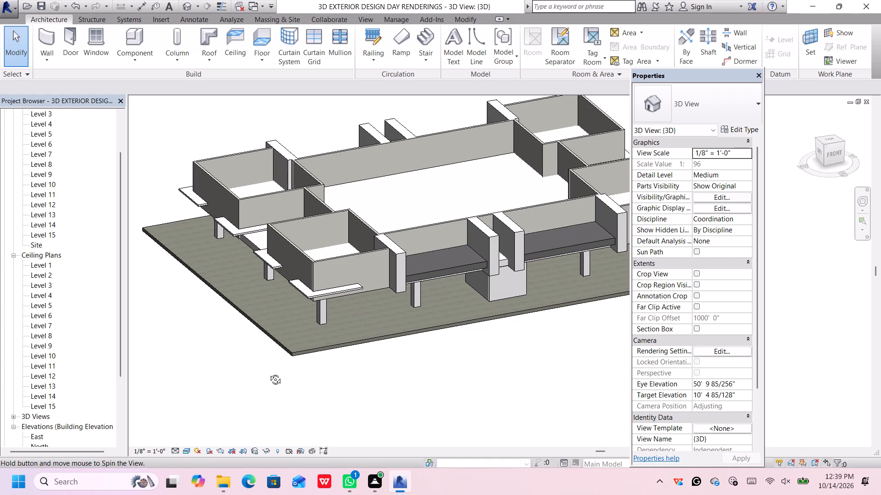
middle_click_drag(268, 373, 382, 408)
scroll(390, 390, "down", 2)
scroll(390, 390, "up", 1)
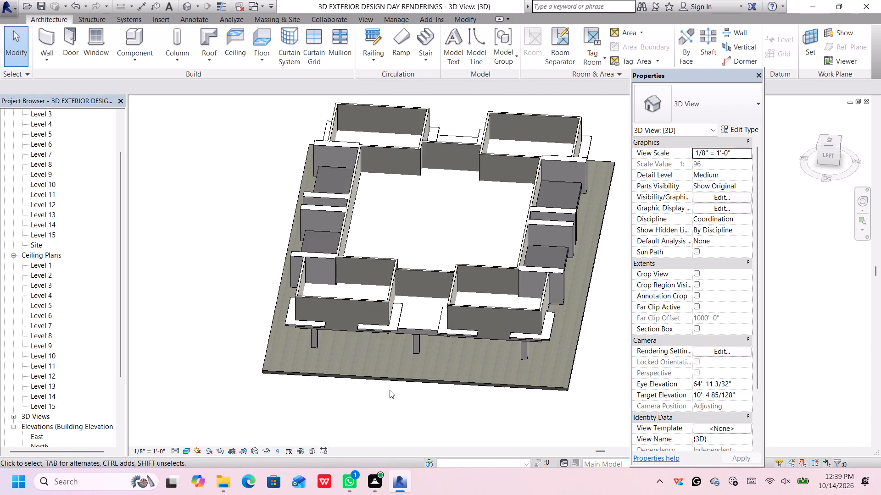
scroll(390, 390, "down", 1)
middle_click_drag(386, 417, 384, 411)
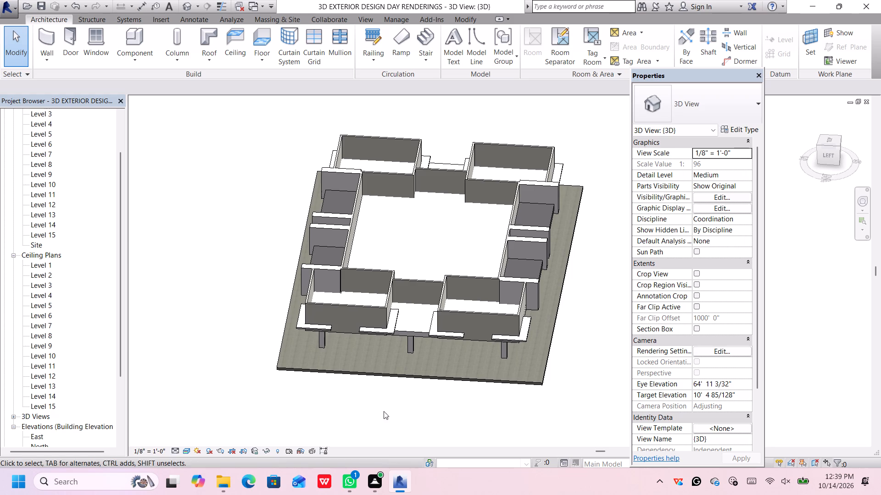
scroll(407, 361, "up", 4)
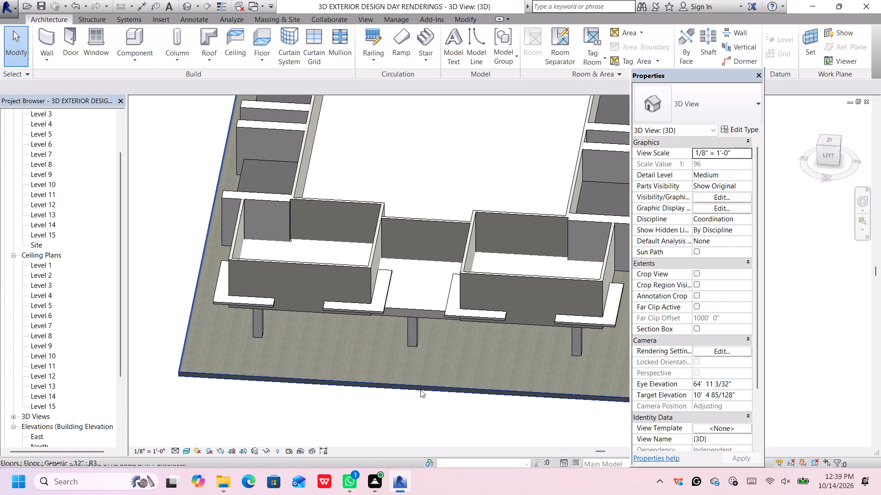
middle_click_drag(520, 435, 505, 357)
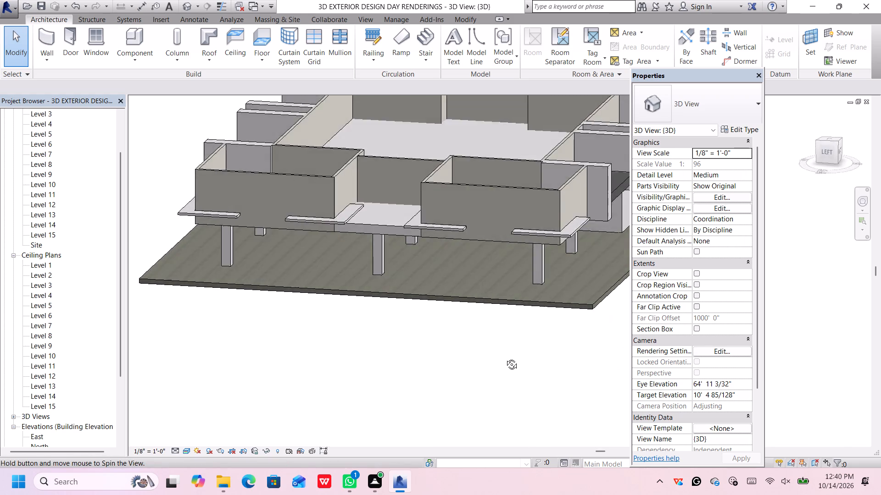
middle_click_drag(505, 357, 503, 347)
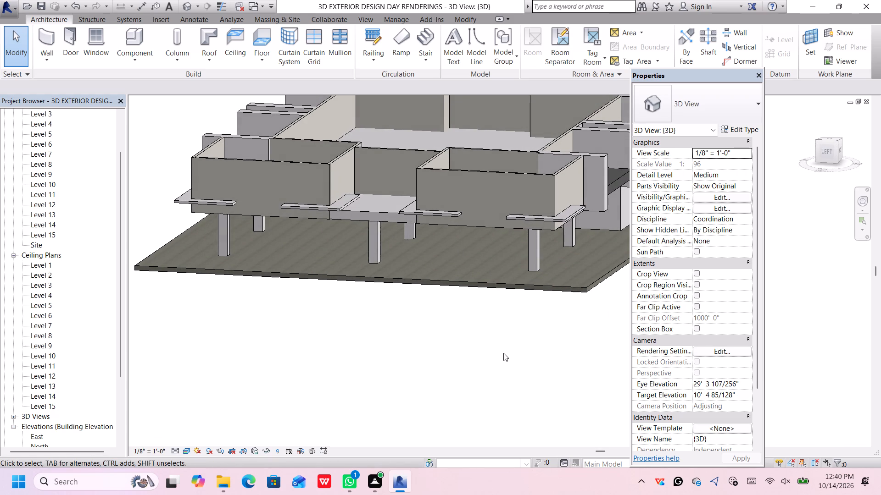
middle_click_drag(503, 353, 491, 371)
scroll(503, 353, "down", 1)
scroll(496, 374, "up", 2)
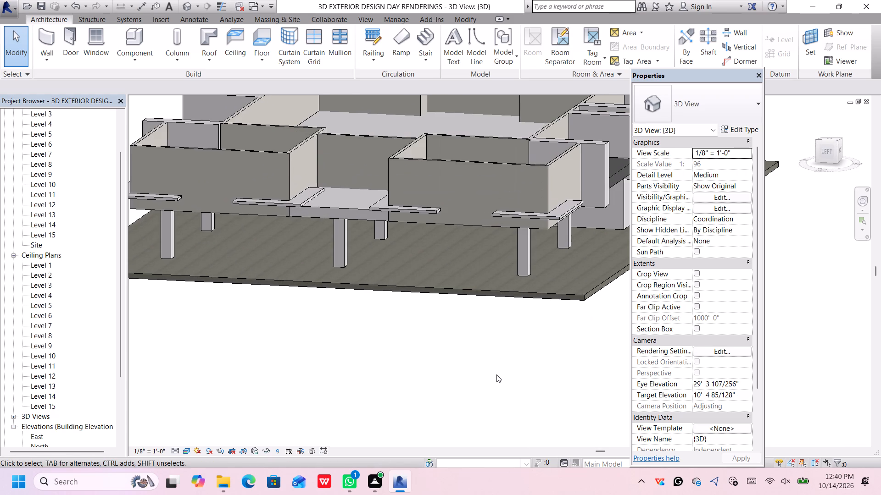
middle_click_drag(496, 374, 468, 402)
middle_click(468, 402)
middle_click_drag(468, 402, 466, 385)
scroll(516, 424, "down", 2)
middle_click_drag(543, 429, 439, 405)
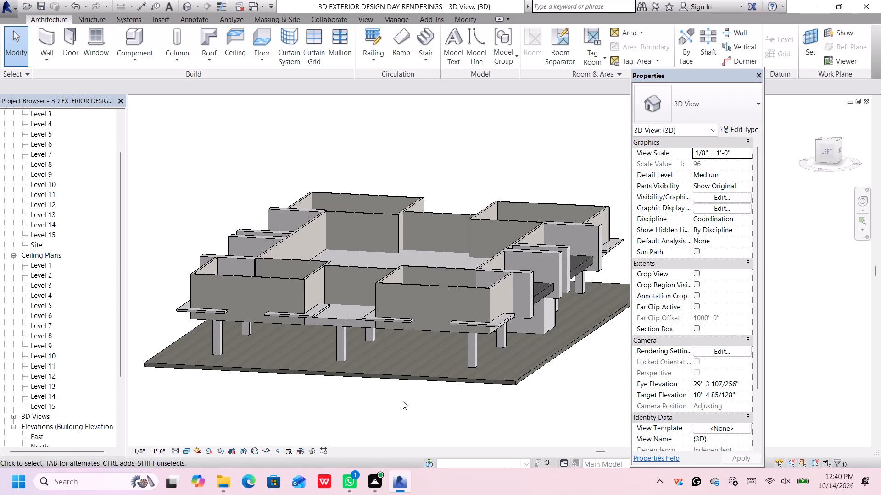
scroll(478, 415, "up", 3)
middle_click_drag(498, 405, 496, 434)
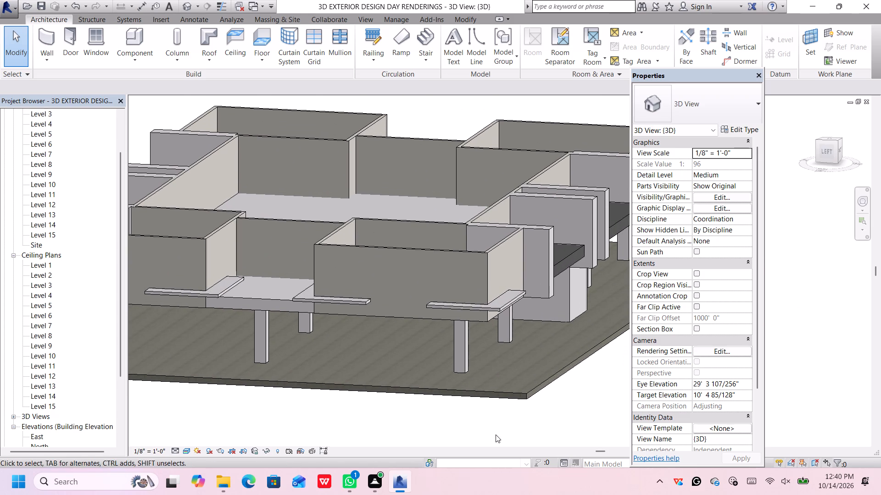
Copy the Generic - 6" L-shaped corner strips and paste a duplicate set freehand near the corner rooms.
left_click(505, 300)
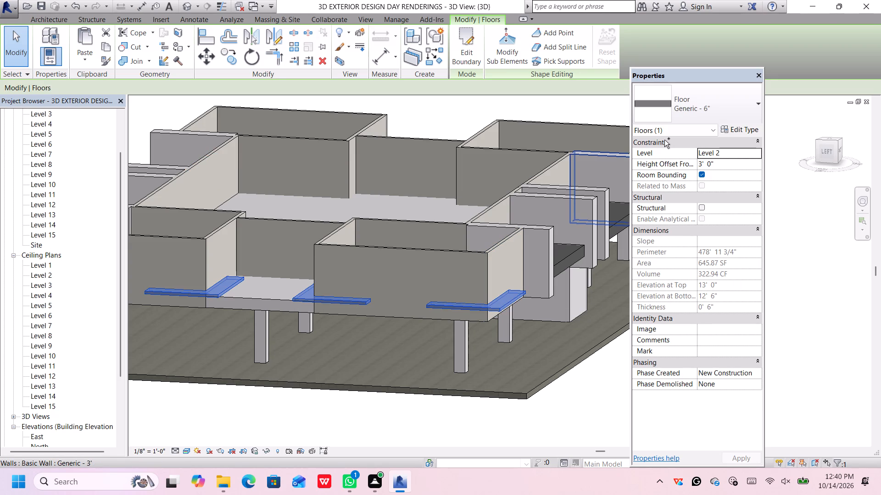
key("ctrl+c")
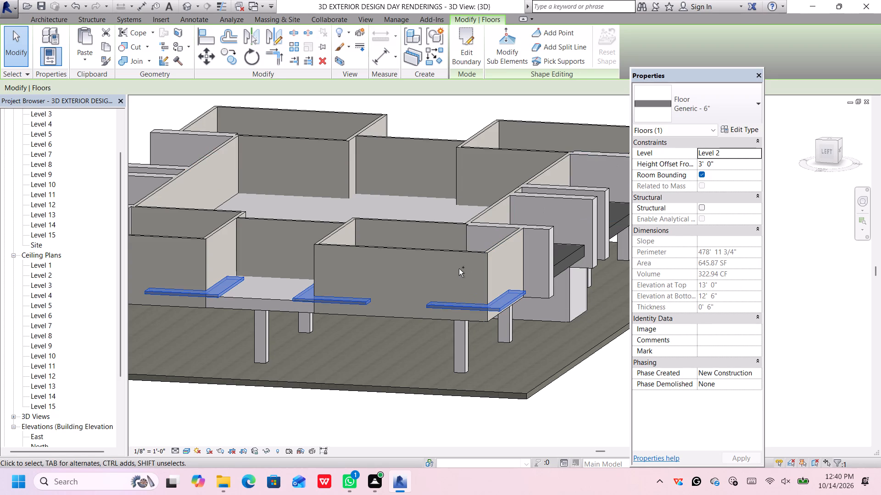
key("ctrl+v")
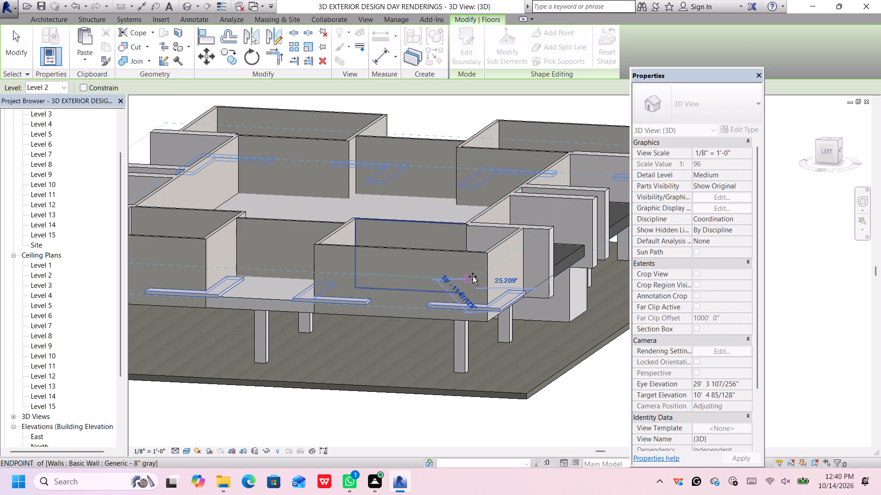
scroll(482, 268, "down", 5)
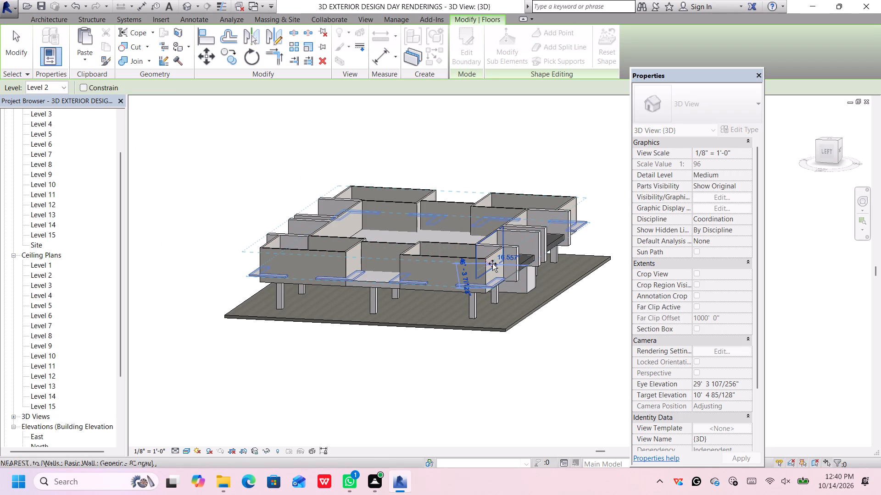
scroll(492, 264, "up", 3)
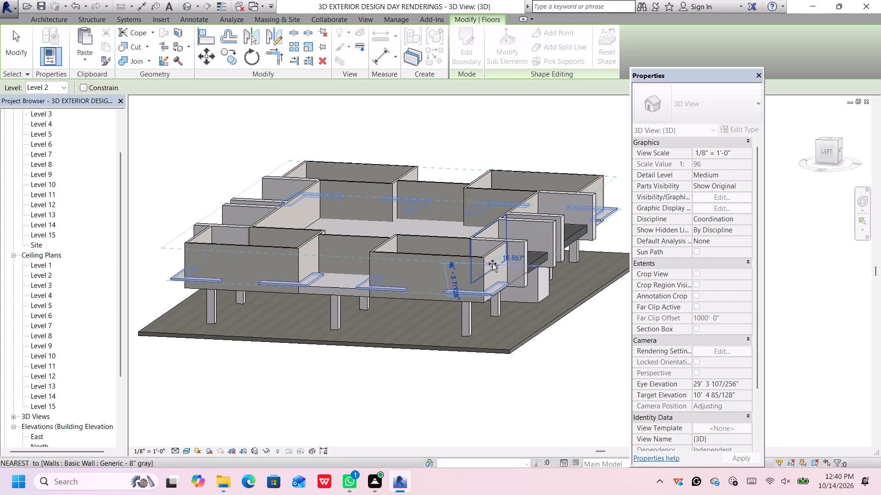
left_click(492, 264)
Nudge the pasted L-shaped strip set toward the building's left-side facade and along it so it overlies the corner rooms.
scroll(492, 264, "down", 3)
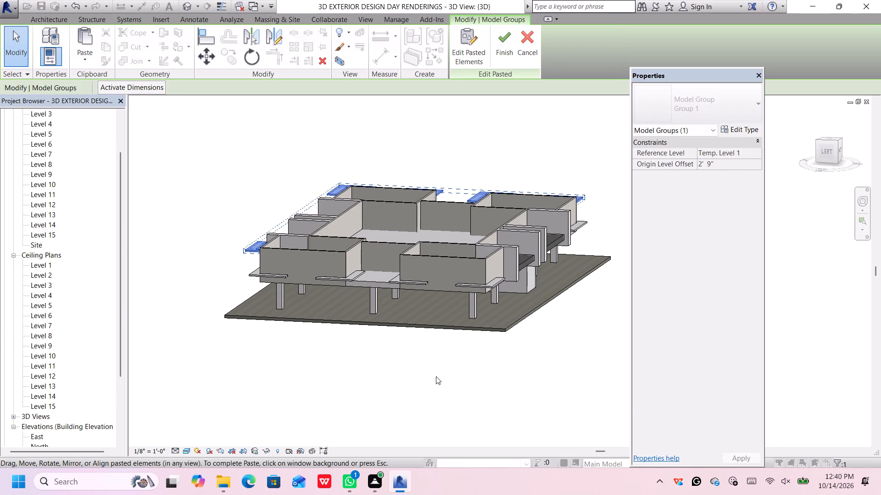
middle_click_drag(436, 375, 431, 489)
scroll(500, 400, "down", 4)
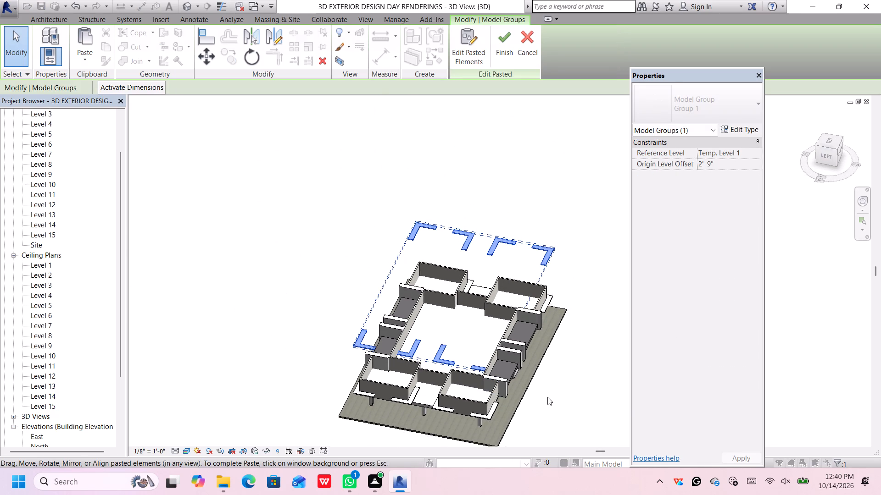
middle_click_drag(548, 397, 535, 369)
key("Down")
key("Down")
key("Down")
key("Down")
key("Down")
key("Down")
key("Down")
key("Down")
key("Down")
key("Down")
key("Down")
key("Down")
key("Down")
key("Down")
key("Down")
key("Down")
key("Down")
key("Down")
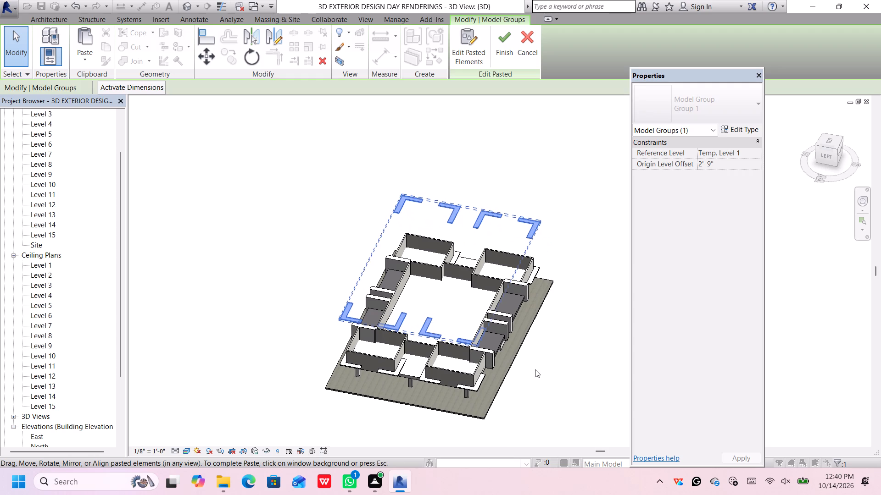
key("Down")
key("Down")
key("Down")
key("Down")
key("Down")
key("Down")
key("Down")
key("Down")
key("Down")
key("Down")
key("Down")
key("Down")
key("Down")
key("Down")
key("Down")
key("Down")
key("Down")
key("Down")
key("Down")
key("Down")
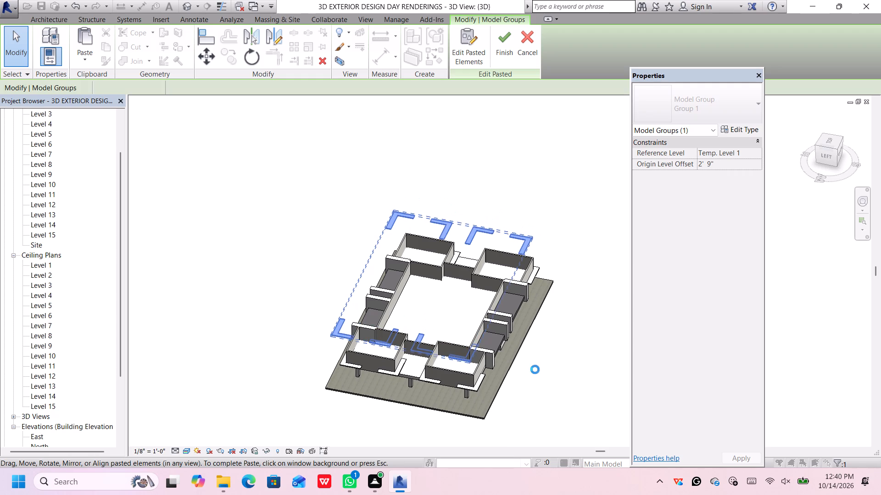
key("Right")
key("Right")
key("Right")
key("Right")
key("Right")
key("Right")
key("Right")
key("Right")
key("Right")
key("Right")
key("Right")
key("Right")
key("Right")
key("Right")
key("Right")
key("Right")
key("Right")
key("Right")
key("Right")
key("Right")
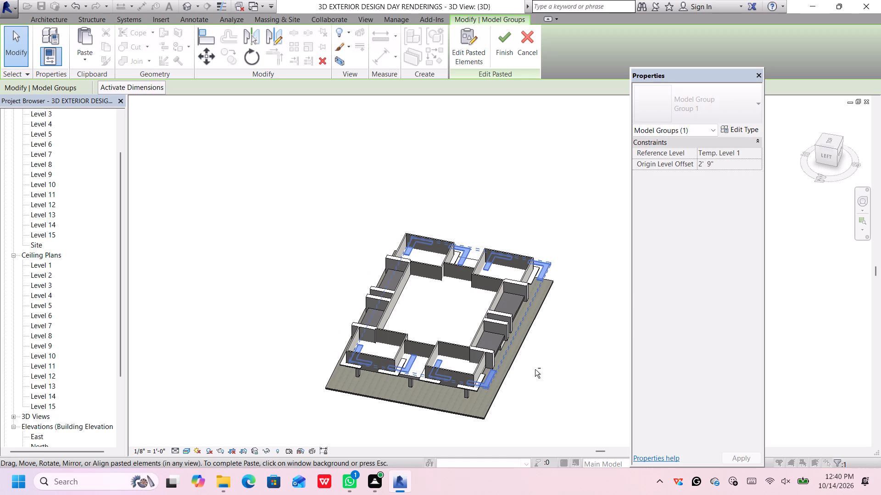
Nudge the pasted strip set back along the left-side facade to fine-tune its position against the original strips.
scroll(470, 385, "up", 2)
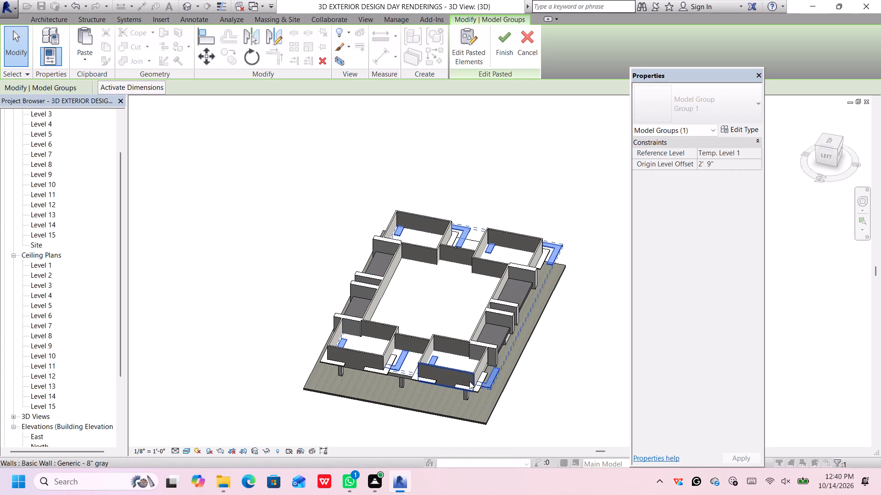
scroll(469, 381, "up", 3)
key("Left")
key("Left")
key("Left")
key("Left")
key("Left")
key("Left")
key("Left")
key("Left")
key("Left")
key("Left")
key("Left")
key("Left")
key("Left")
key("Left")
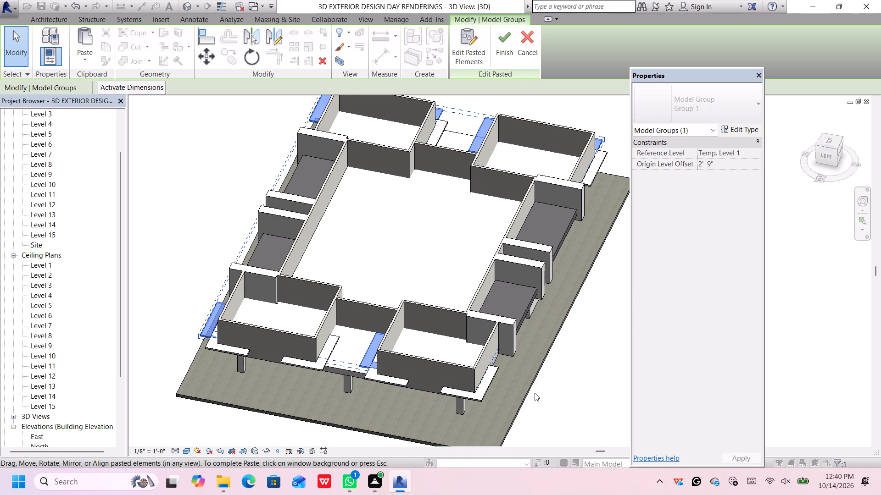
key("Up")
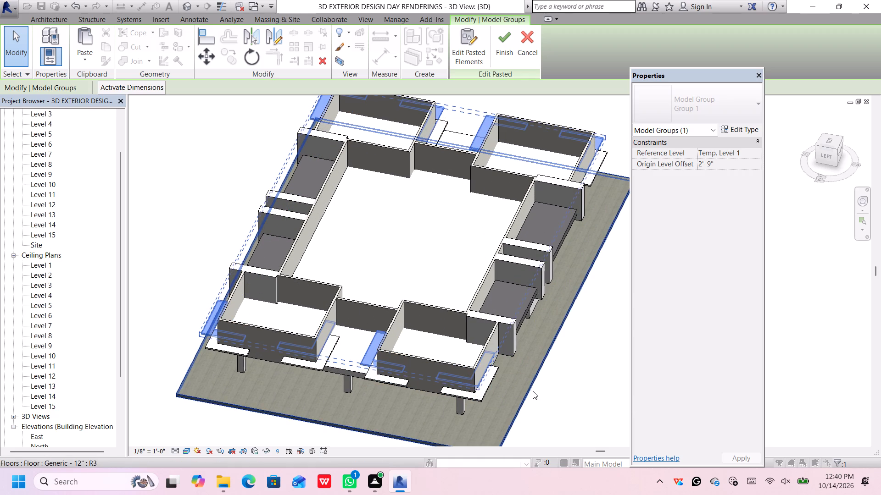
key("Up")
key("Down")
key("Right")
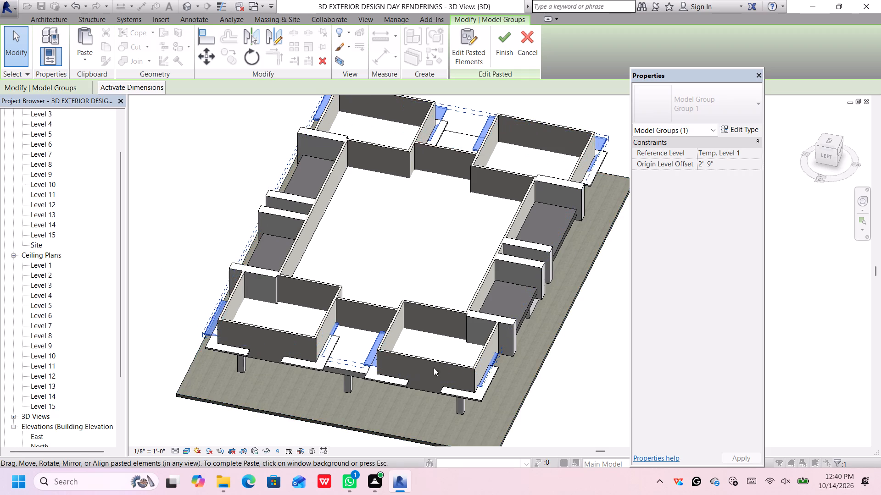
Try to edit the pasted group's Origin Level Offset and finish the paste.
scroll(424, 368, "up", 4)
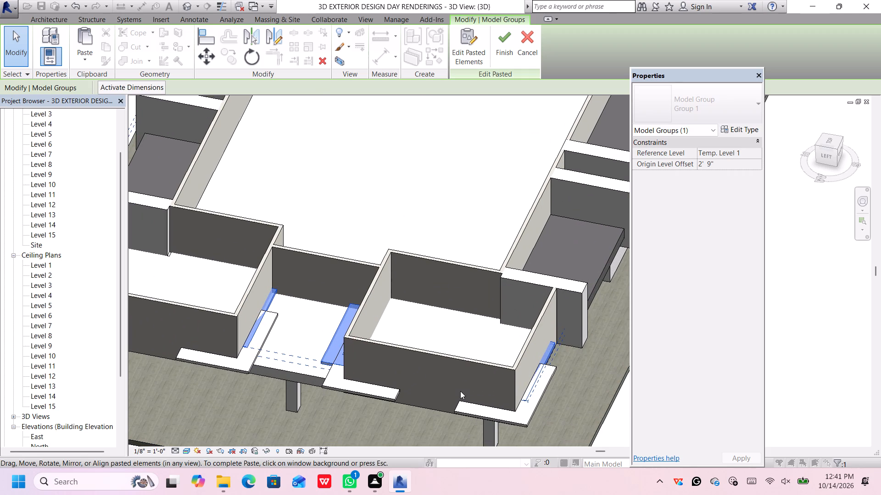
middle_click_drag(461, 390, 461, 388)
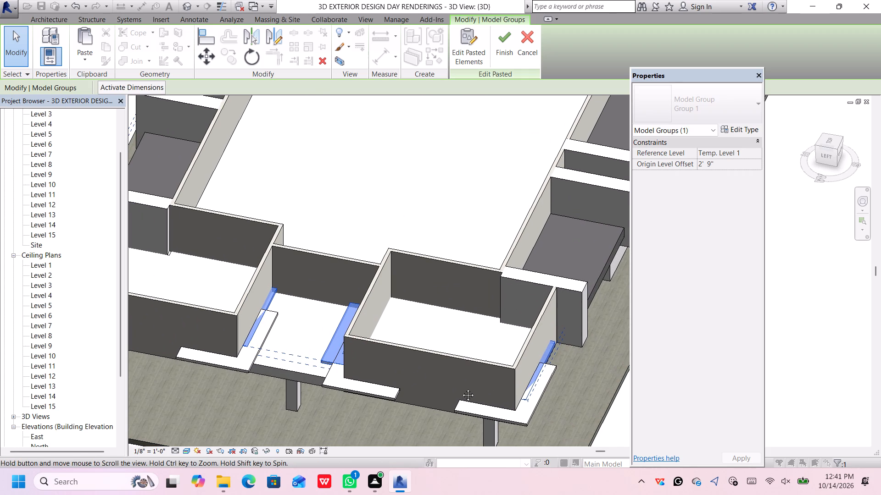
middle_click_drag(461, 388, 470, 301)
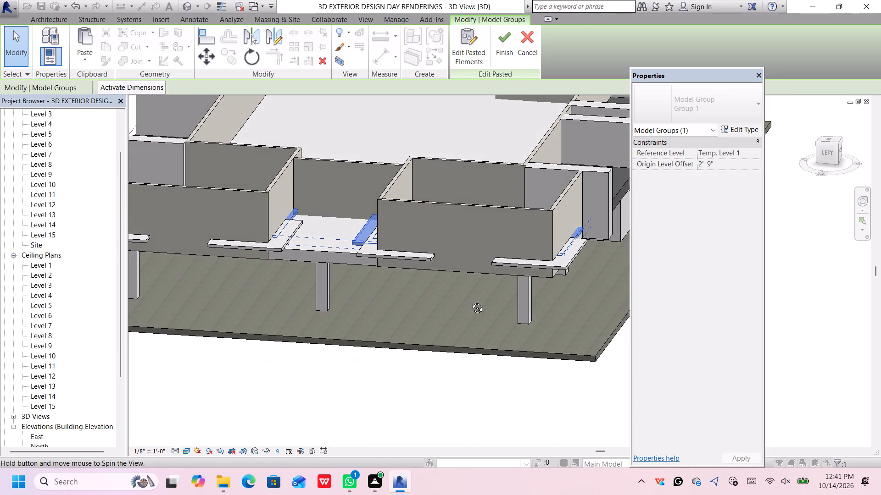
middle_click_drag(470, 301, 471, 301)
scroll(464, 297, "up", 1)
scroll(352, 253, "up", 1)
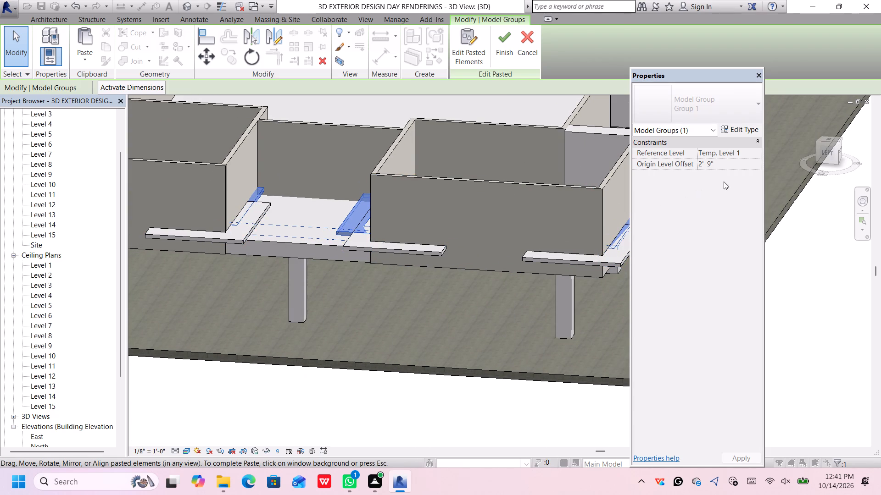
left_click(725, 165)
left_click(720, 159)
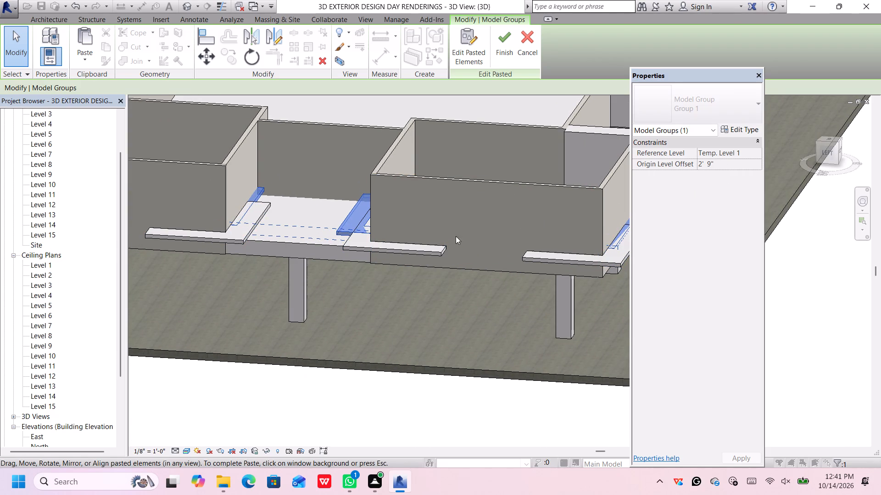
left_click(724, 164)
left_click(724, 164)
left_click_drag(716, 165, 712, 162)
double_click(710, 162)
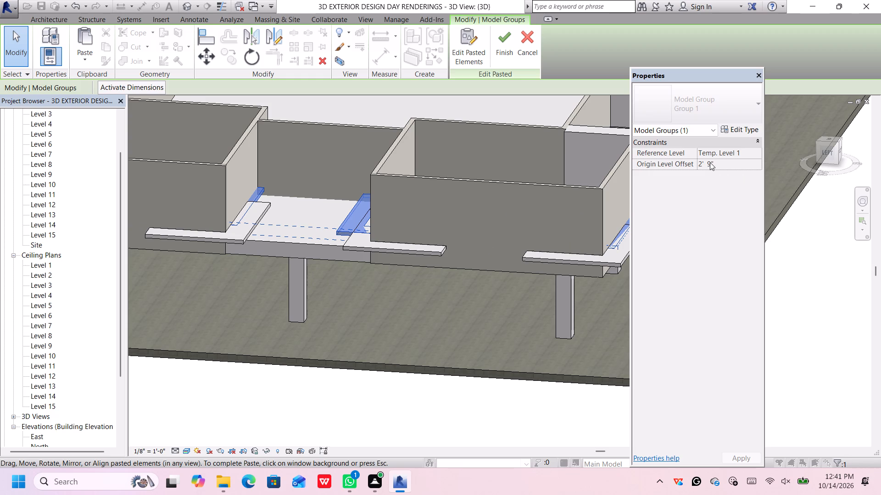
left_click(814, 296)
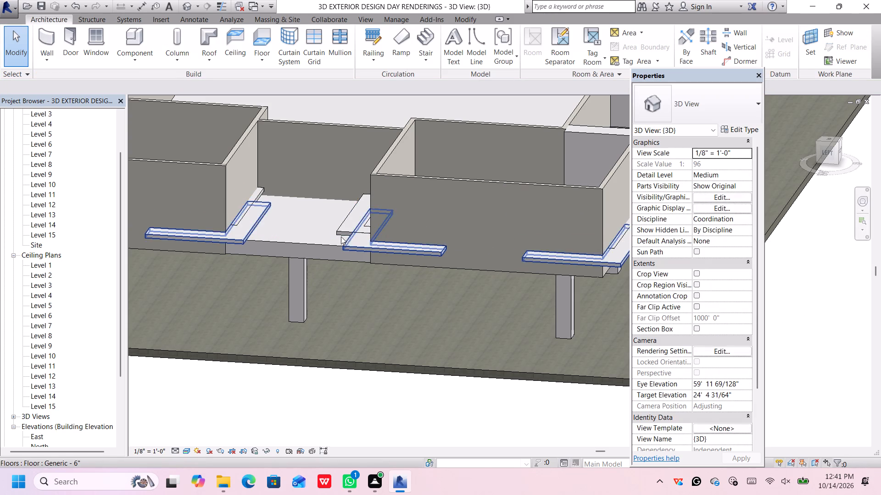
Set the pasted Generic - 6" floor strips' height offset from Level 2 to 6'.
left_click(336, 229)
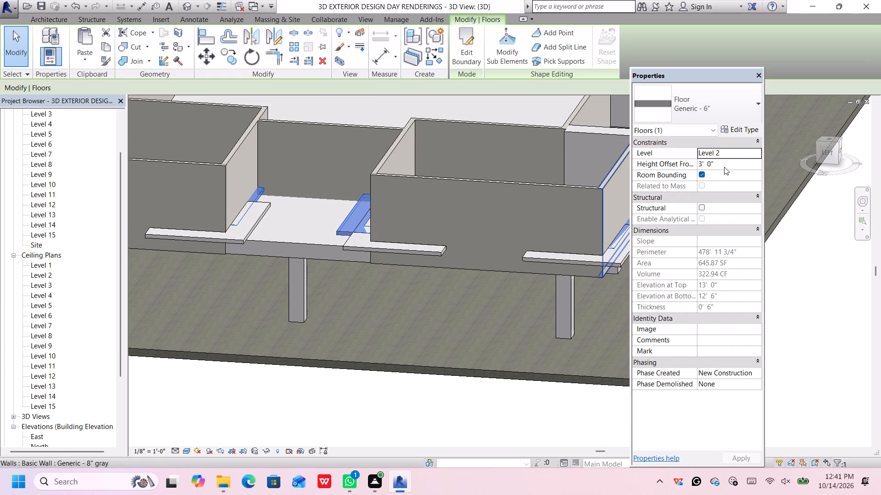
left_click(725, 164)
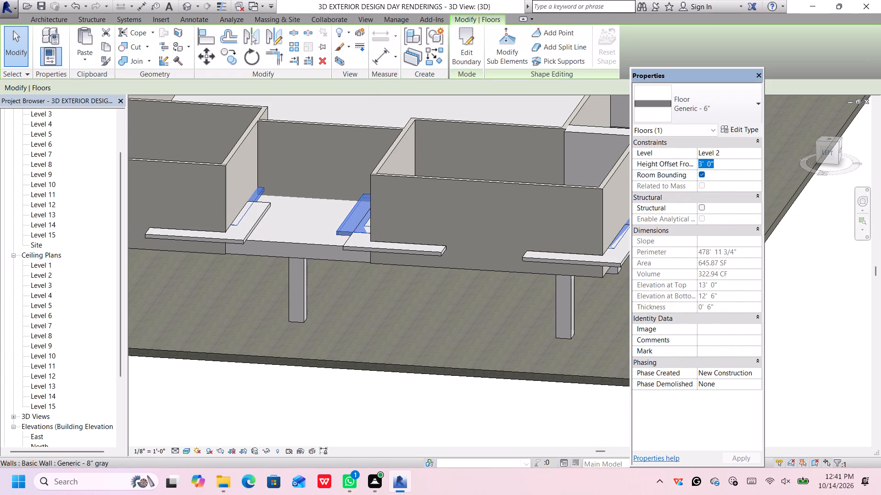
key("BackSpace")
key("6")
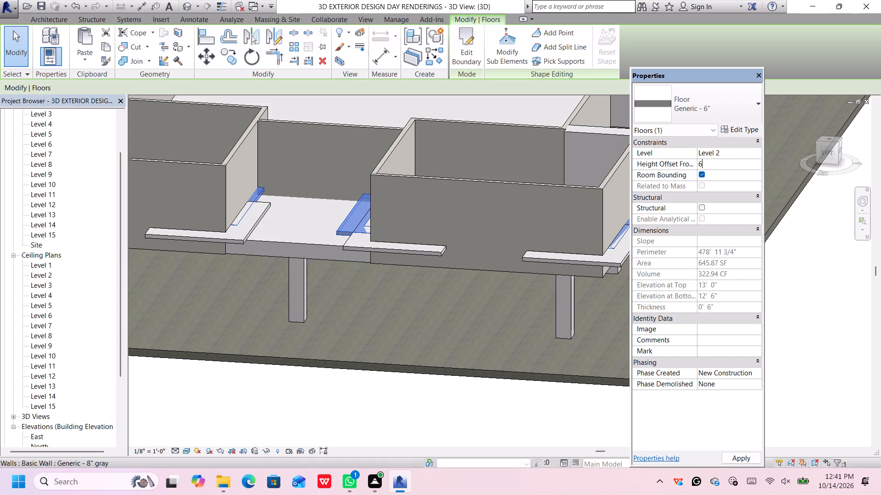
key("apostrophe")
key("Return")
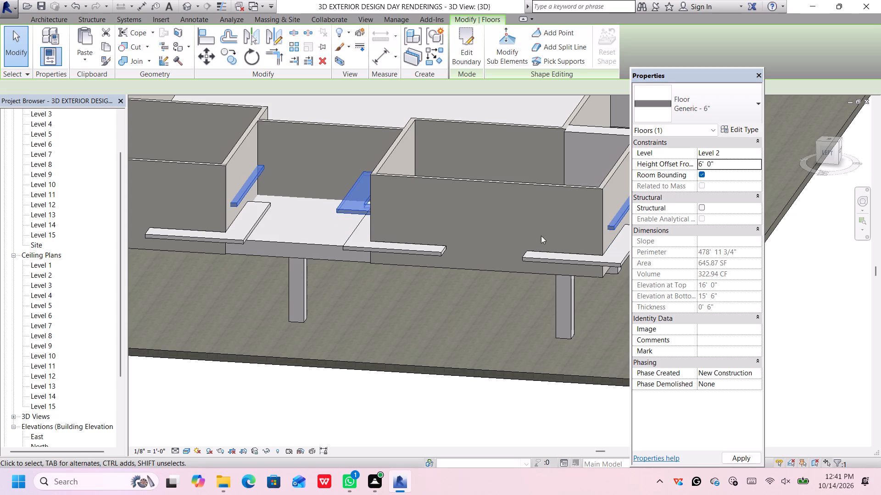
Set the pasted Generic - 6" floor strips' height offset from Level 2 to 8'.
scroll(551, 235, "down", 4)
middle_click_drag(581, 238, 505, 220)
scroll(510, 225, "up", 2)
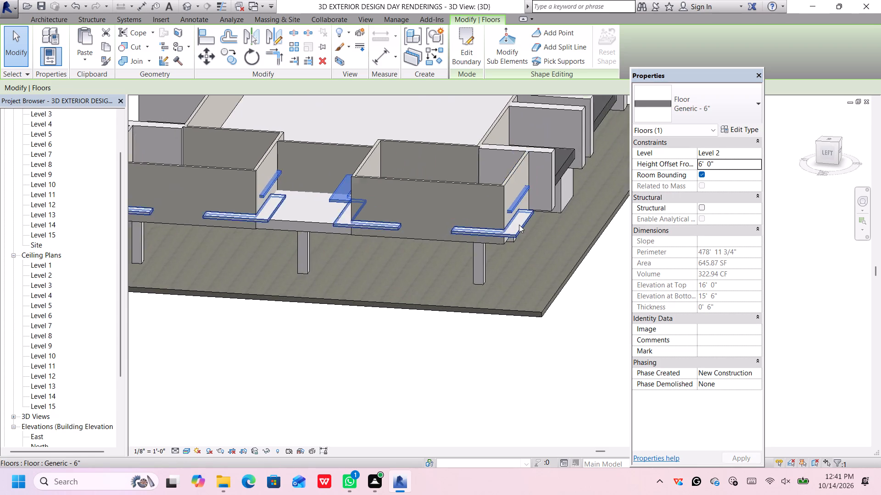
scroll(519, 225, "up", 2)
middle_click_drag(527, 216, 550, 253)
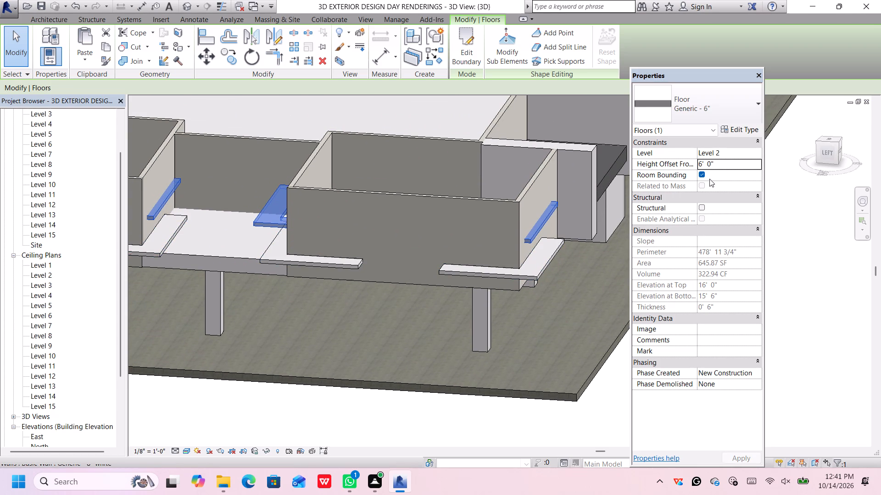
left_click(721, 164)
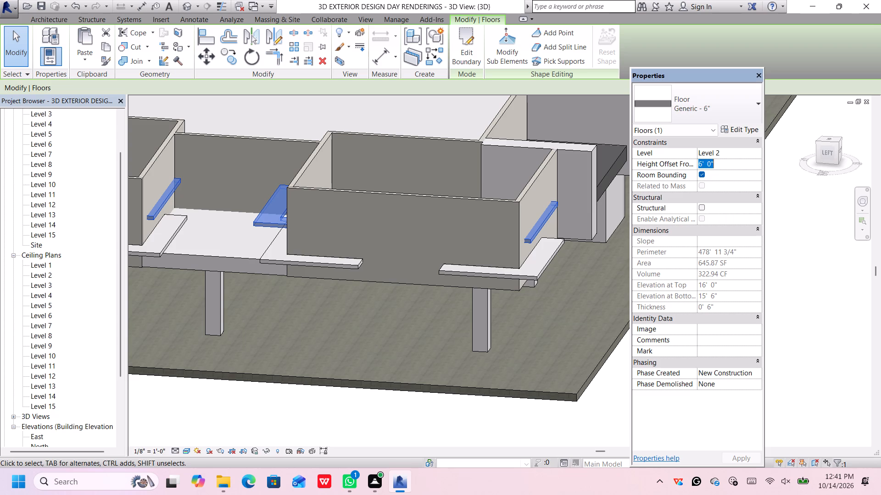
key("BackSpace")
key("8")
key("apostrophe")
key("Return")
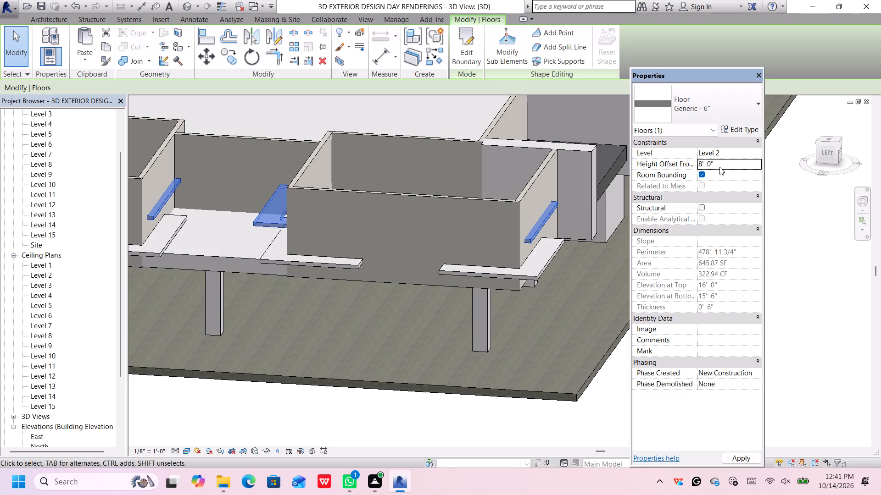
key("Return")
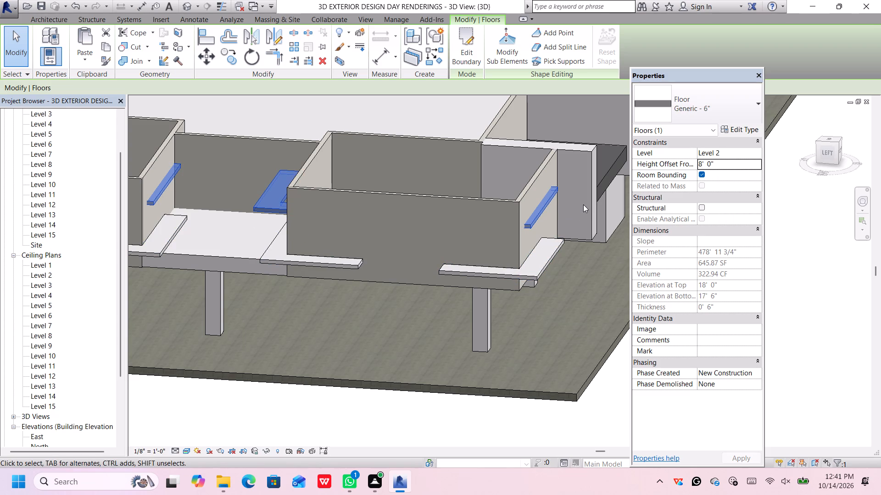
Nudge the raised strips outward past the left-side facade and along it to line them up above the lower strips.
key("Down")
key("Down")
key("Down")
key("Down")
key("Down")
key("Down")
key("Down")
key("Down")
key("Down")
key("Down")
key("Down")
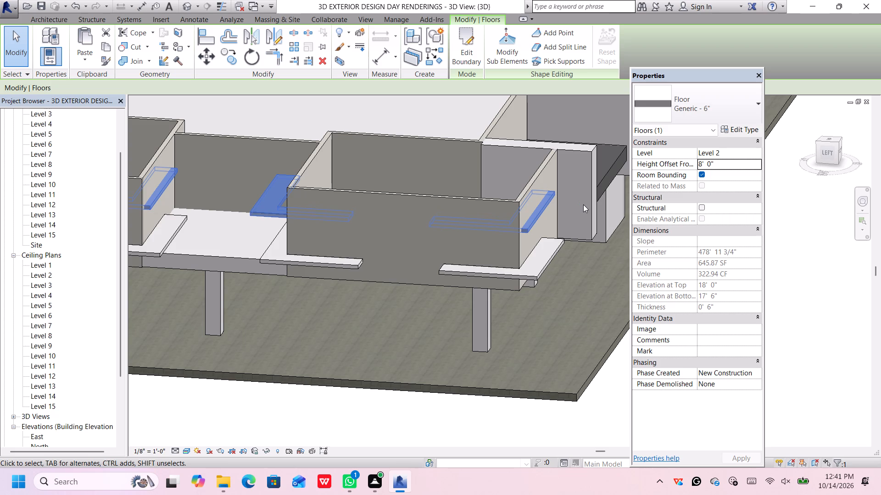
key("Down")
key("Down")
key("Down")
key("Down")
key("Down")
key("Down")
key("Down")
key("Down")
key("Down")
key("Down")
key("Down")
key("Down")
key("Down")
key("Down")
key("Down")
key("Down")
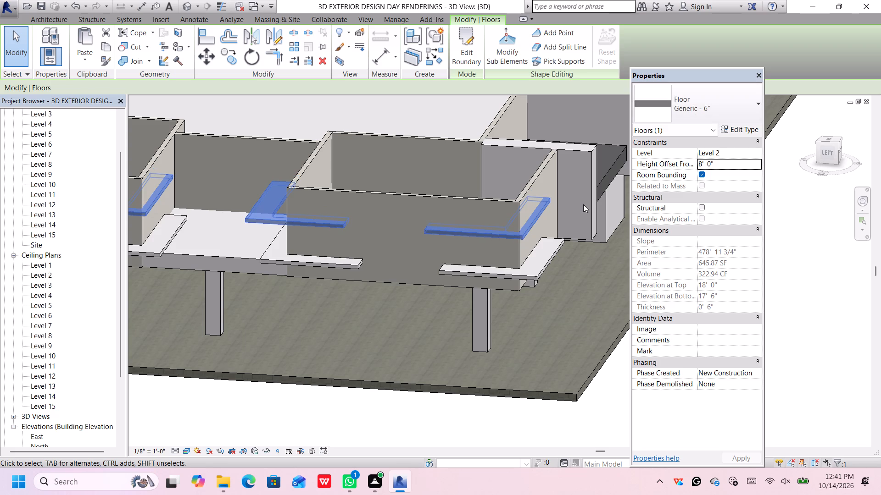
key("Down")
key("Down")
key("Down")
key("Right")
key("Right")
key("Right")
key("Right")
key("Right")
key("Right")
key("Right")
key("Right")
key("Right")
key("Right")
key("Right")
key("Right")
key("Right")
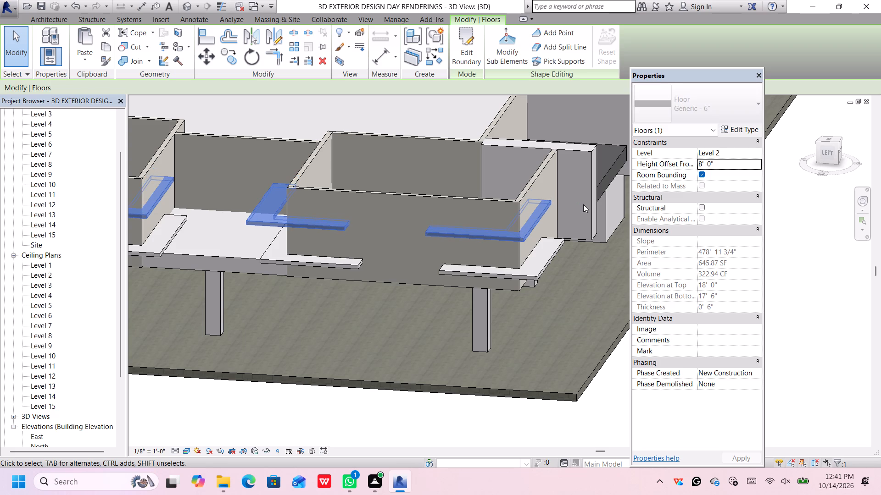
scroll(546, 232, "up", 4)
scroll(543, 228, "down", 1)
middle_click_drag(545, 229, 547, 233)
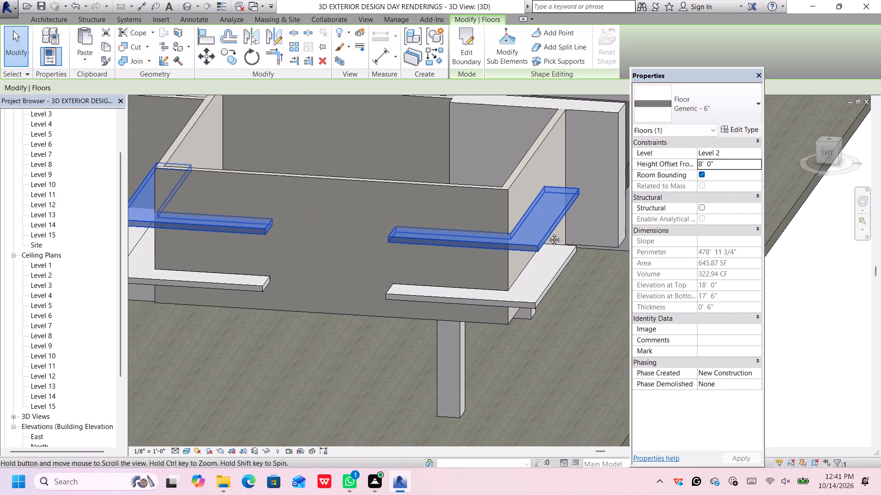
middle_click_drag(547, 233, 558, 285)
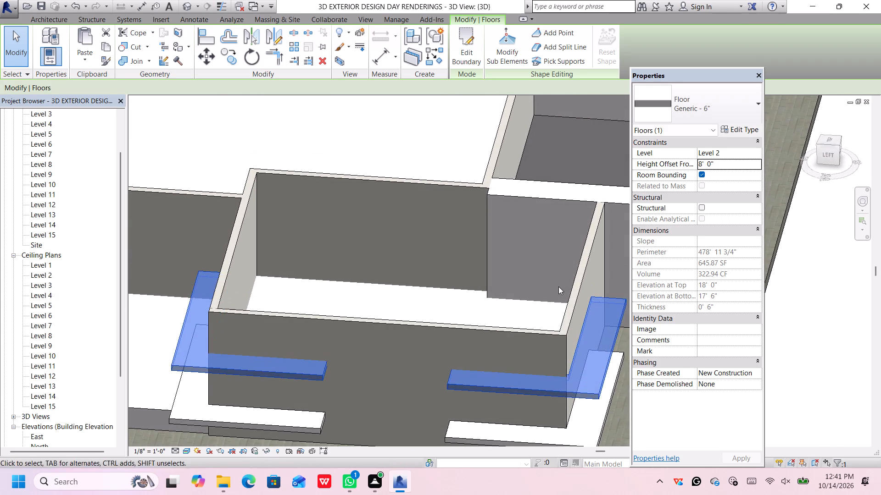
Nudge the selected upper floor strips along and toward the left-side facade until their inner corner nears the corner room's wall corner.
scroll(583, 299, "down", 3)
middle_click_drag(589, 315, 564, 275)
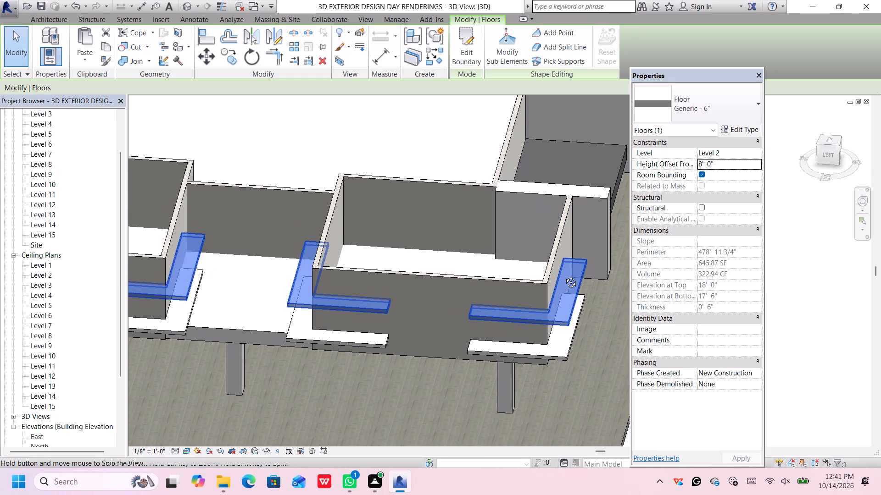
middle_click_drag(564, 275, 561, 314)
scroll(562, 312, "up", 4)
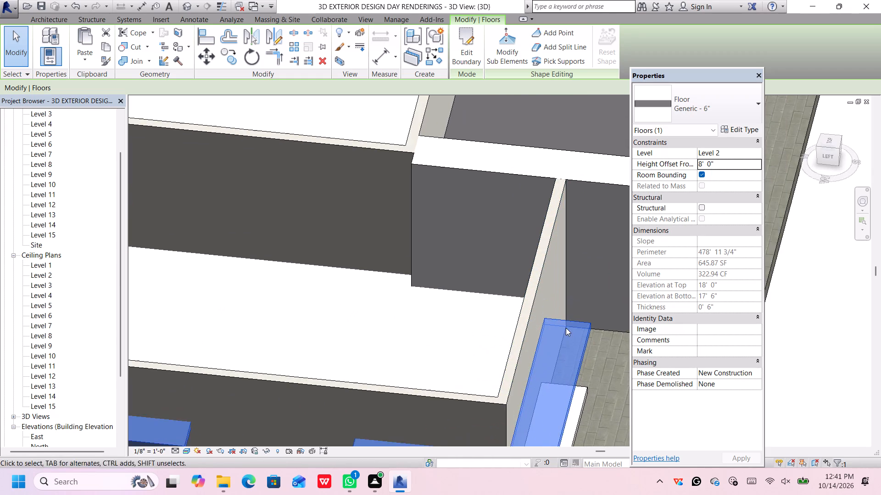
scroll(566, 328, "up", 1)
middle_click_drag(566, 328, 558, 189)
key("Down")
key("Down")
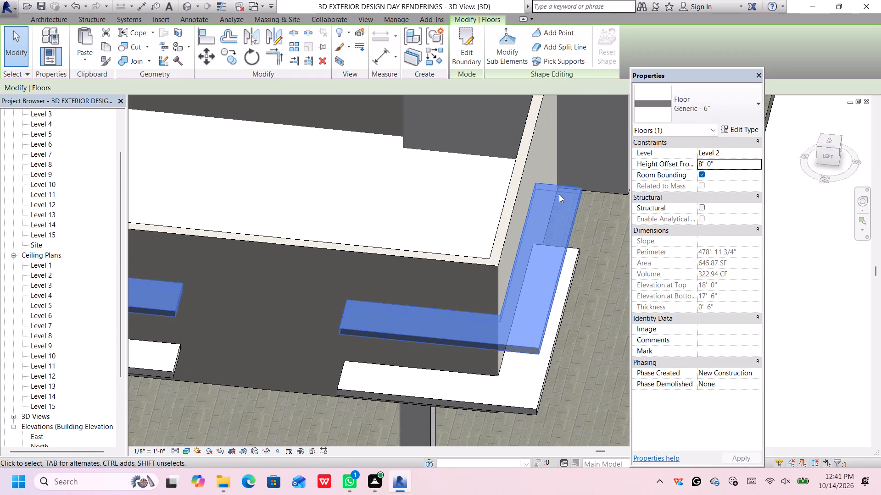
key("Down")
key("Down")
scroll(559, 194, "up", 7)
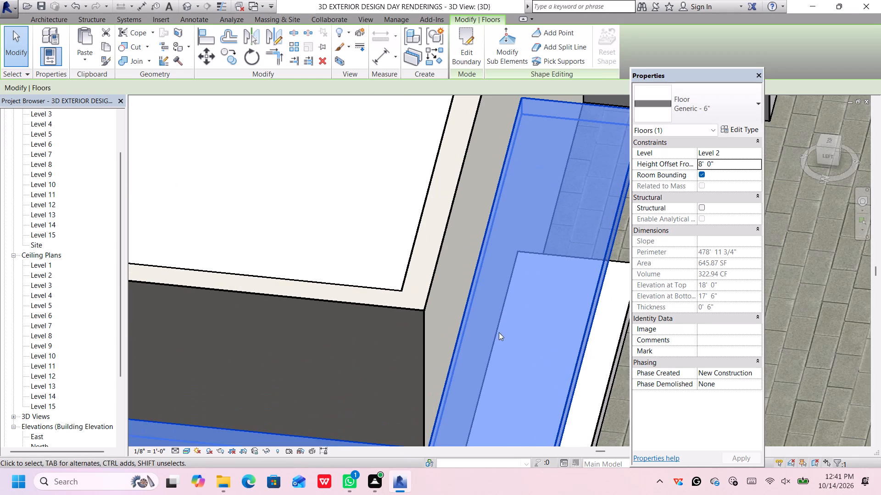
middle_click_drag(499, 330, 561, 209)
scroll(497, 285, "up", 5)
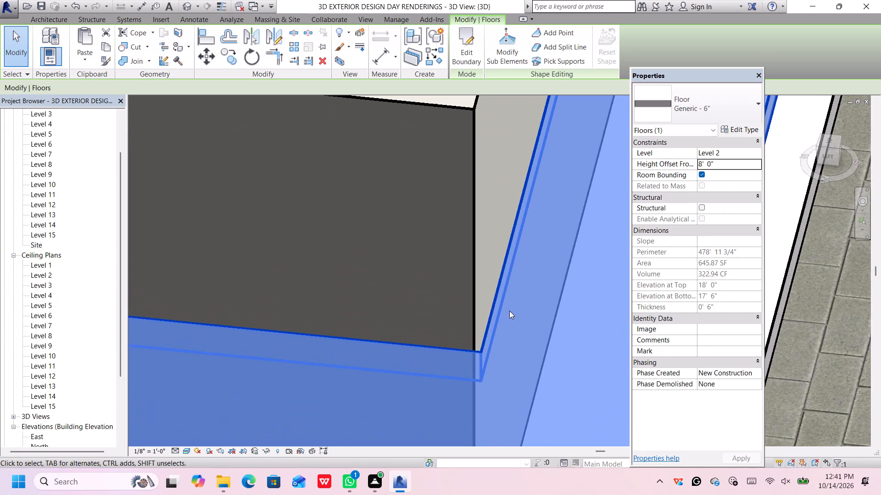
key("Left")
key("Left")
key("Left")
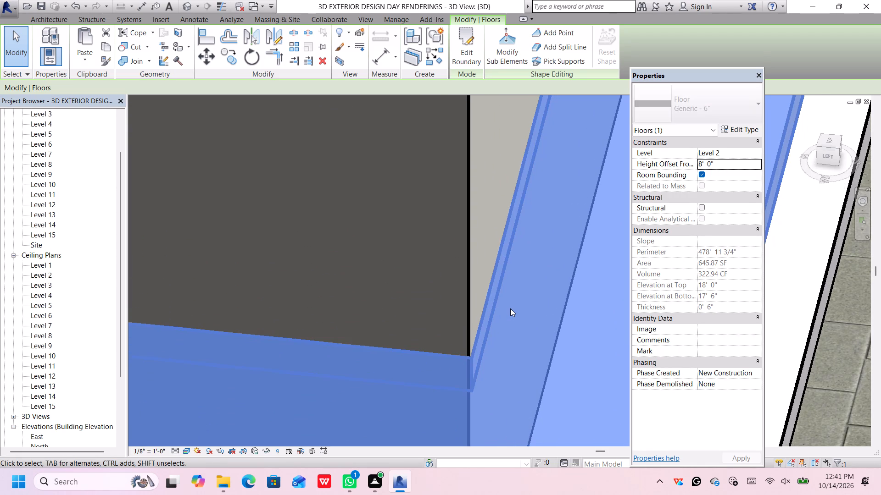
key("Left")
key("Up")
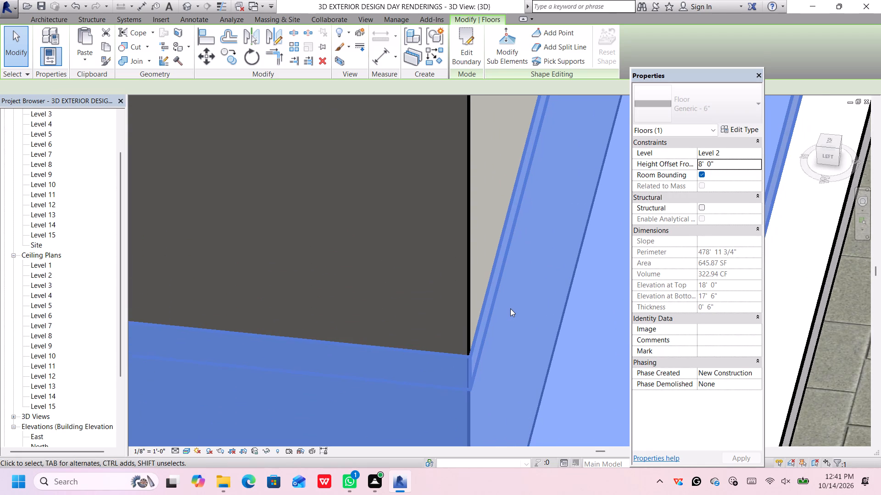
key("Up")
key("Up")
key("Up")
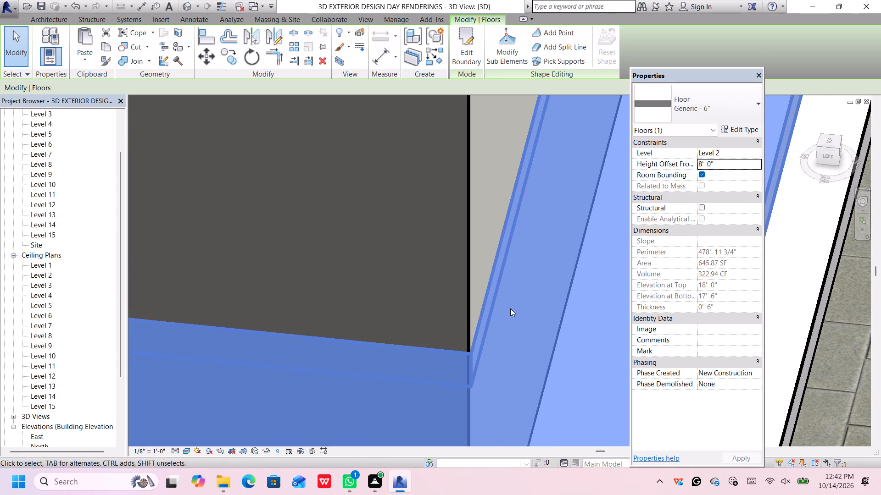
Fine-nudge the upper strips at close range, along the facade and inward, to bring their inner edges onto the wall corner.
scroll(510, 308, "down", 4)
scroll(510, 308, "up", 10)
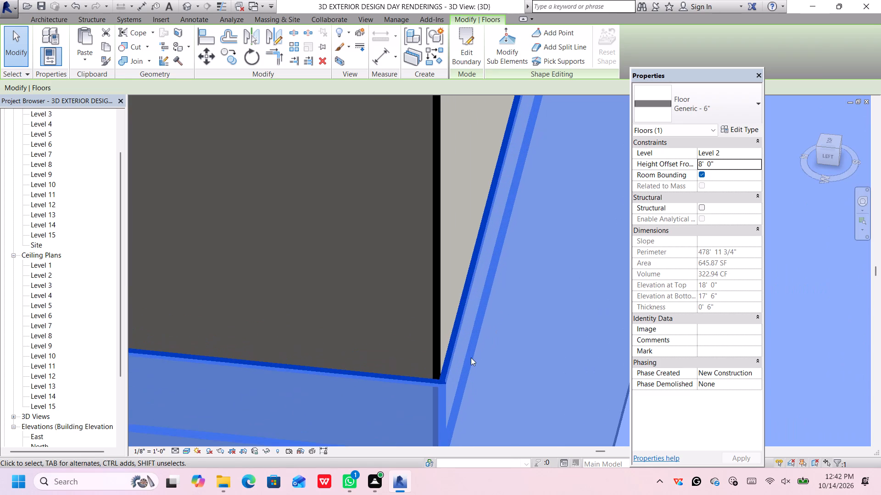
scroll(471, 363, "up", 1)
middle_click_drag(471, 363, 519, 292)
scroll(460, 325, "up", 7)
scroll(512, 299, "up", 4)
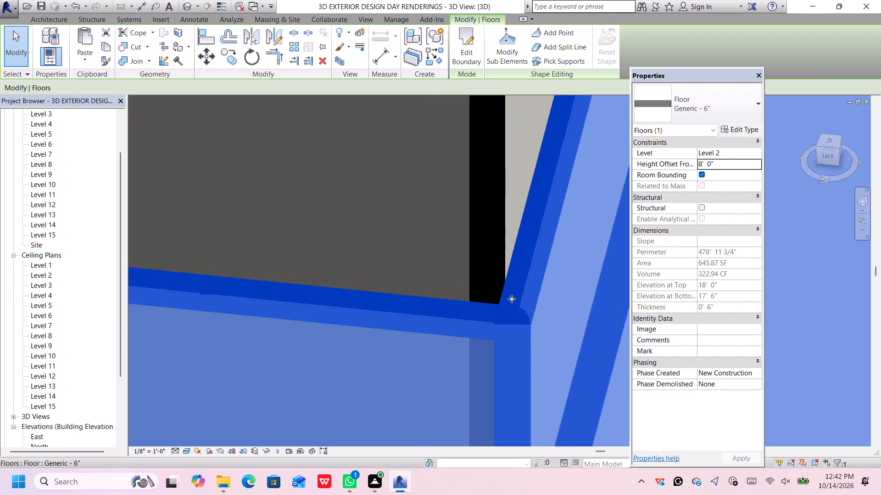
scroll(512, 299, "up", 2)
key("Left")
key("Left")
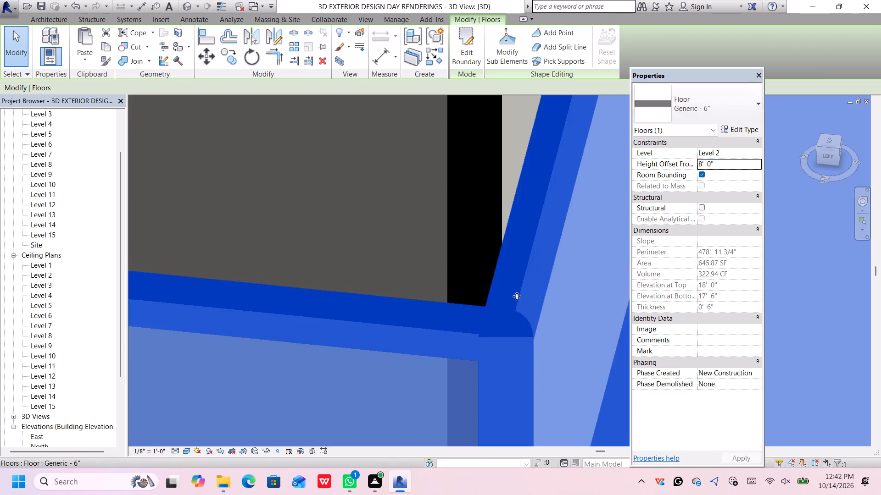
key("Left")
key("Up")
key("Up")
key("Up")
key("Up")
key("Up")
key("Up")
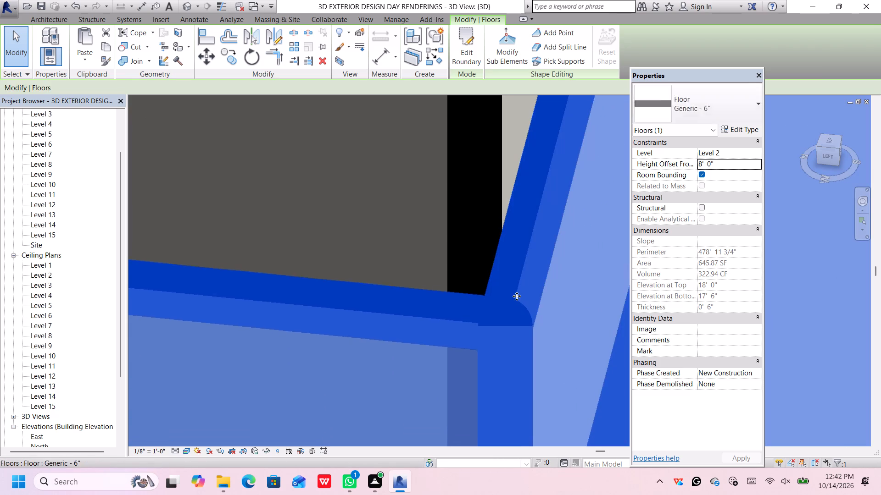
key("Up")
key("Up")
key("Up")
key("Up")
key("Up")
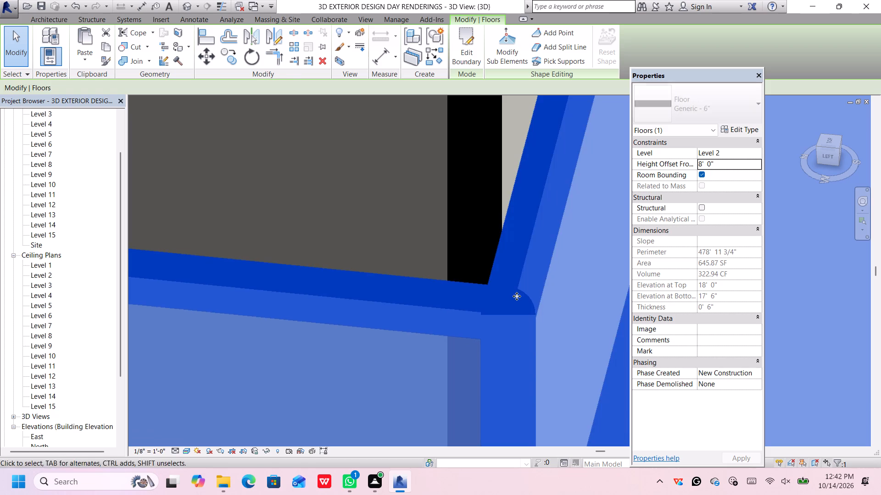
key("Up")
Nudge the upper strips slightly further along the facade and inward to finish seating them against the wall corner, and deselect them.
scroll(518, 297, "down", 7)
key("Up")
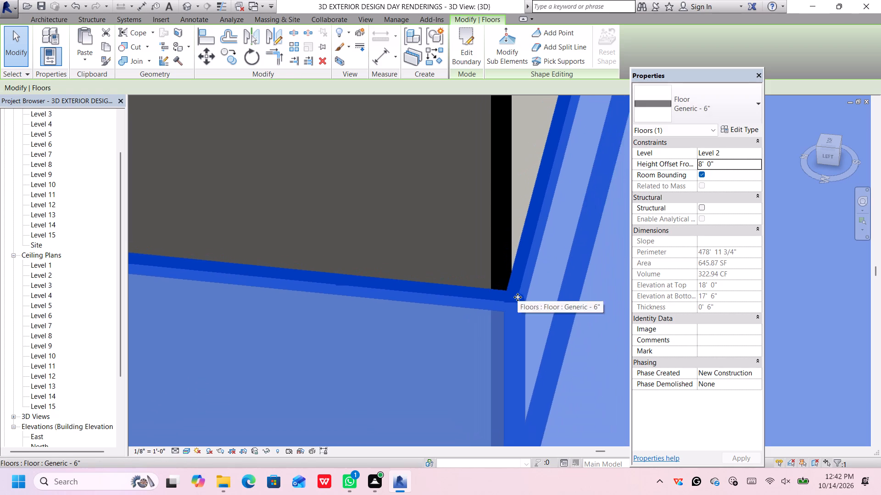
key("Left")
key("Left")
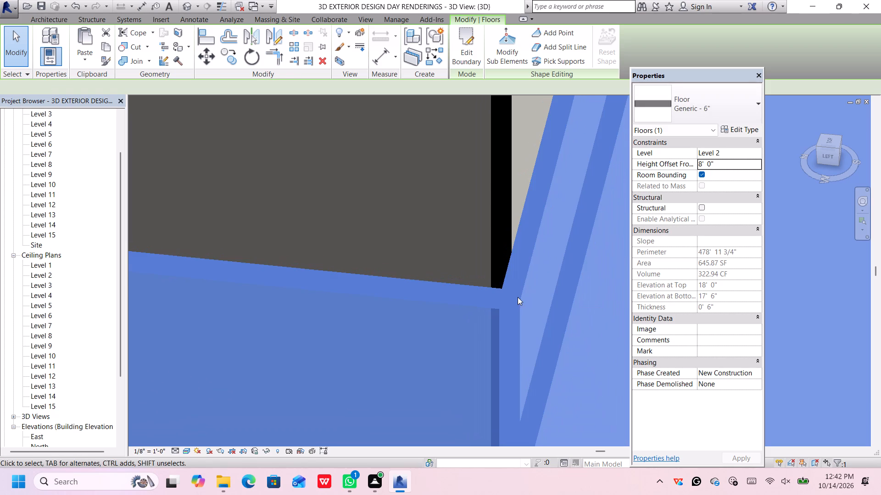
key("Up")
key("Up")
key("Up")
key("Up")
key("Up")
key("Up")
key("Up")
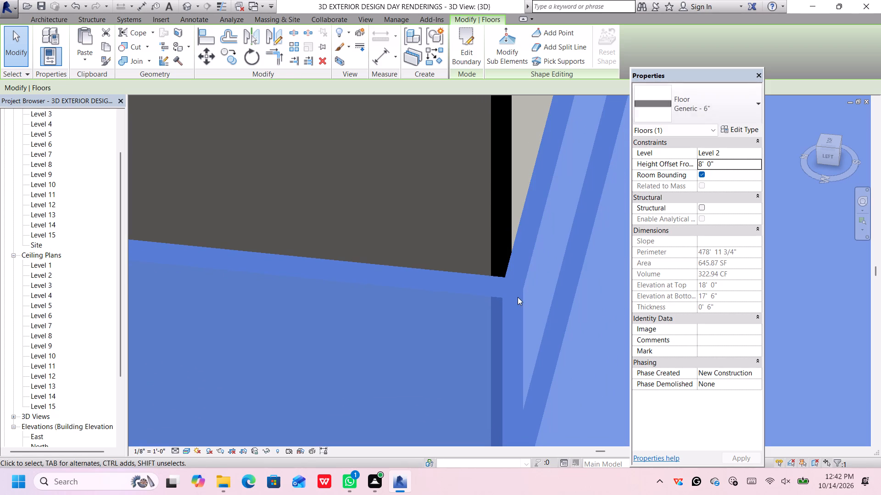
key("Up")
key("Up")
key("Up")
key("Up")
key("Up")
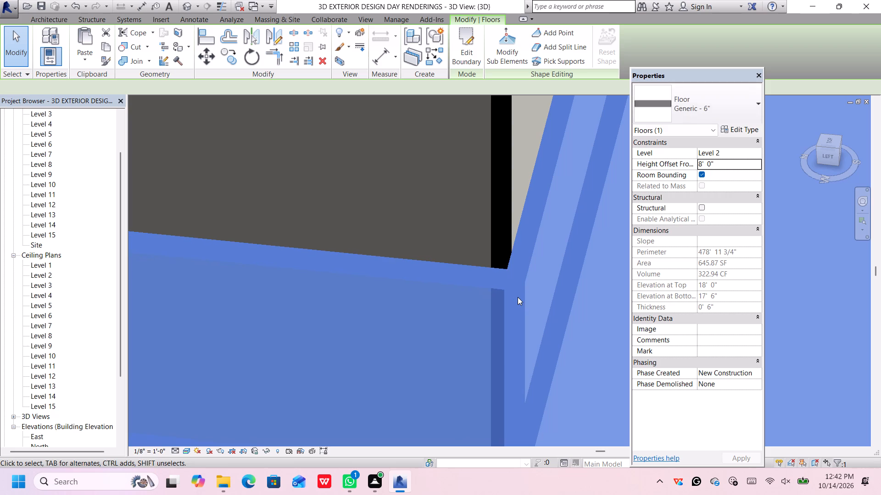
scroll(518, 297, "down", 20)
scroll(535, 266, "down", 5)
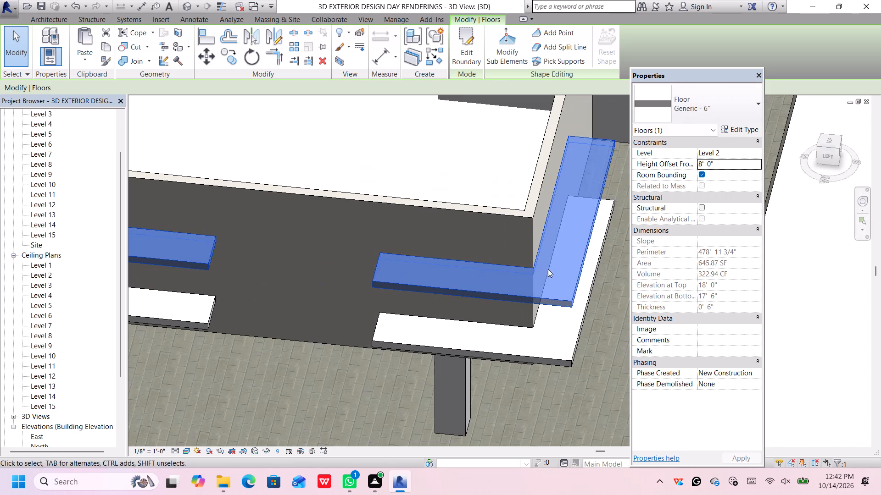
scroll(599, 339, "down", 9)
middle_click_drag(565, 335, 538, 235)
left_click(517, 347)
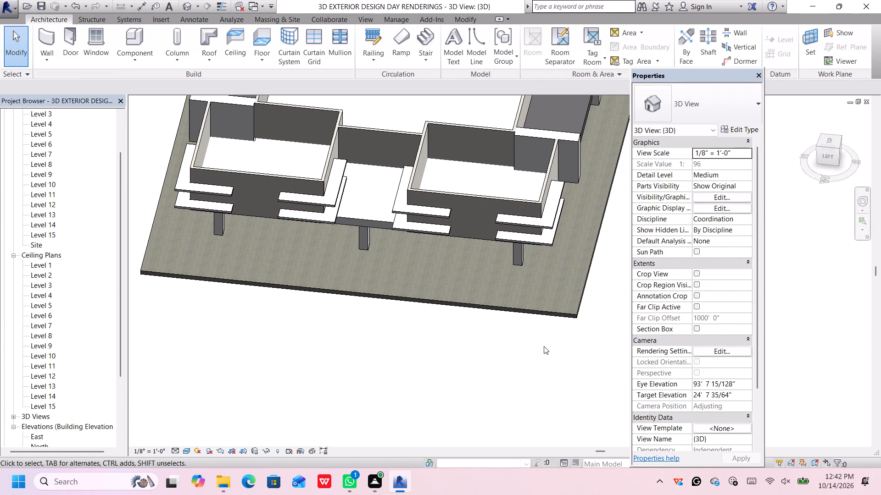
Set the upper Generic - 6" floor strips' height offset from Level 2 to 9' and deselect them.
middle_click_drag(544, 346, 536, 241)
middle_click_drag(543, 239, 539, 389)
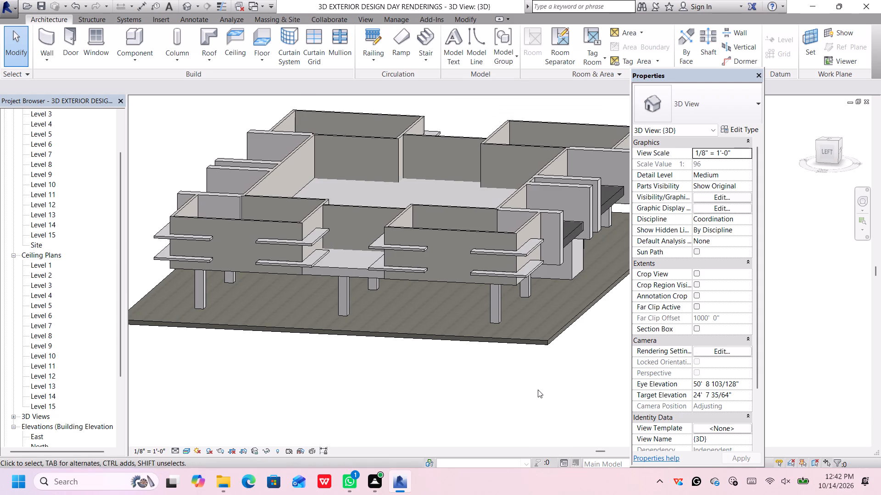
middle_click_drag(538, 390, 530, 319)
scroll(534, 335, "up", 4)
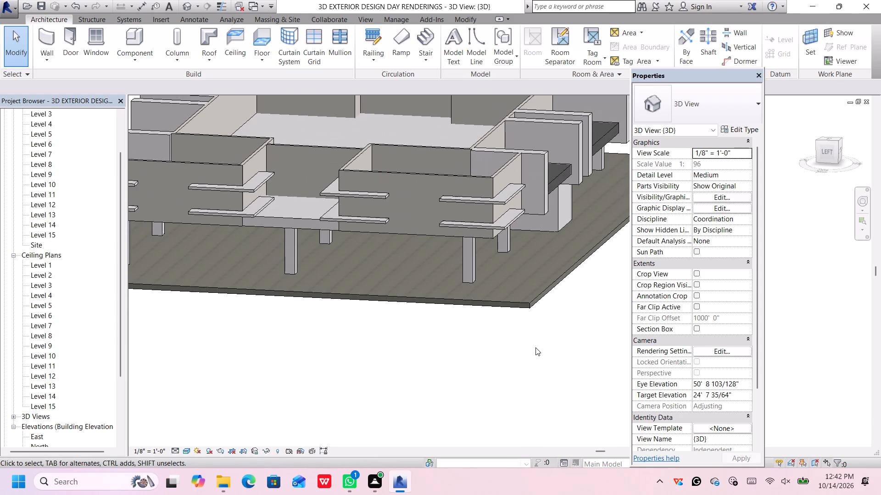
middle_click_drag(536, 347, 545, 313)
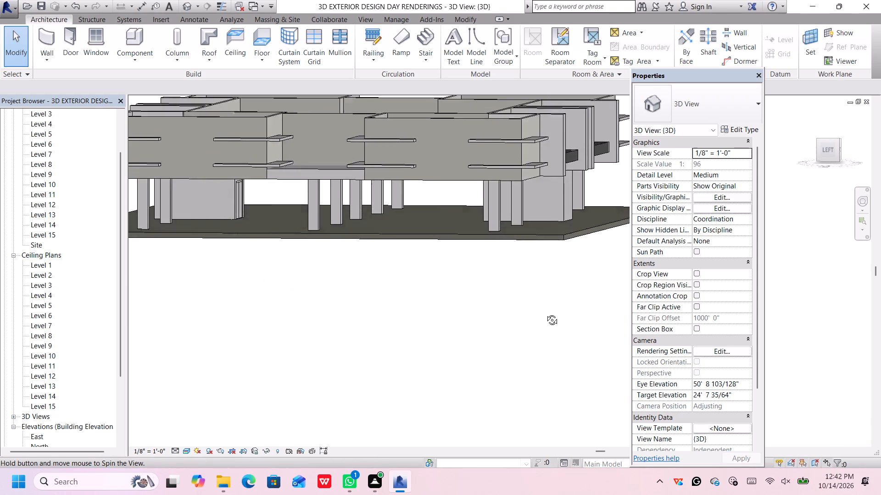
middle_click_drag(545, 313, 545, 316)
scroll(540, 298, "down", 1)
middle_click_drag(540, 299, 528, 374)
scroll(526, 369, "up", 2)
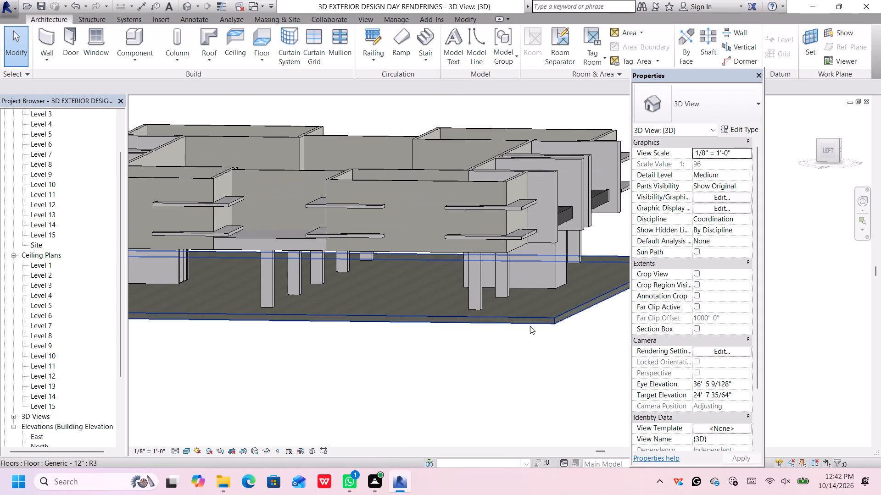
middle_click_drag(530, 326, 513, 393)
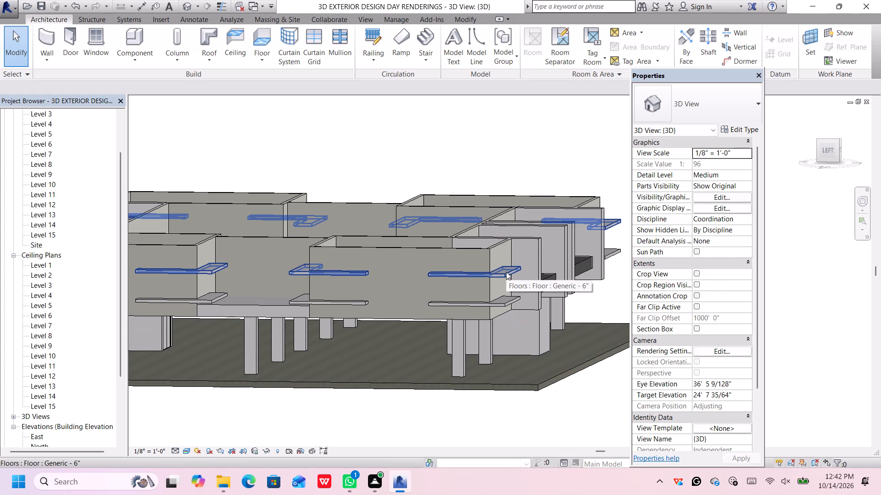
left_click(506, 272)
left_click(729, 165)
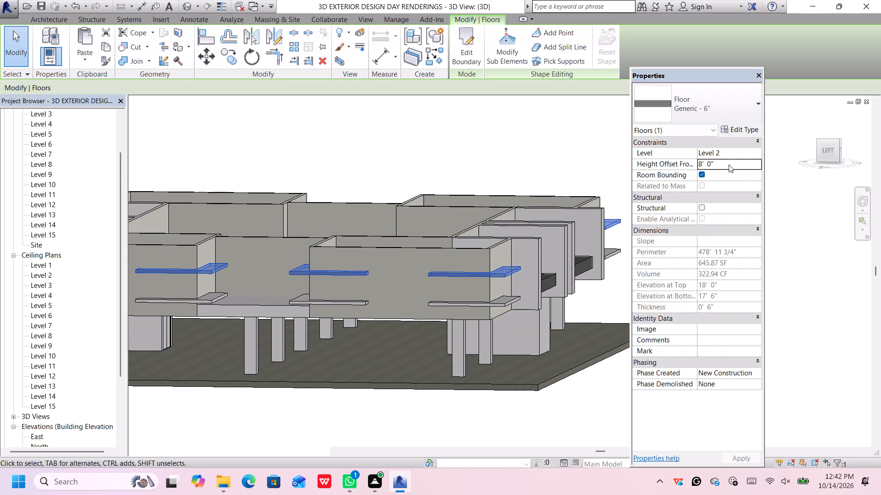
key("BackSpace")
key("9")
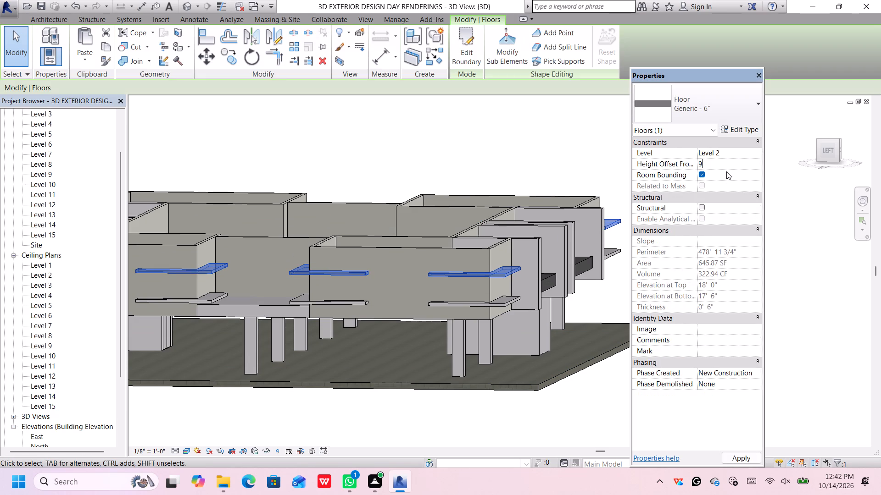
key("apostrophe")
key("Return")
key("Return")
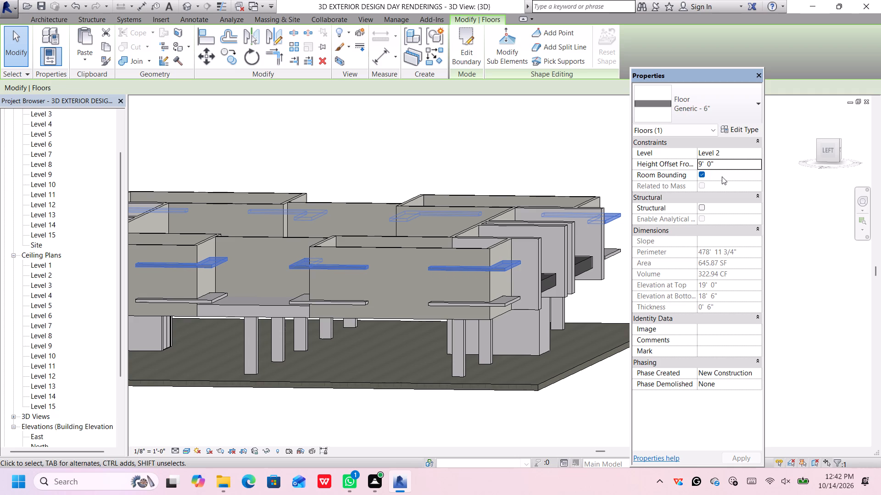
left_click(558, 425)
Examine the spacing of the two strip tiers around the corner rooms from the left side and the left-front corner.
scroll(561, 324, "down", 4)
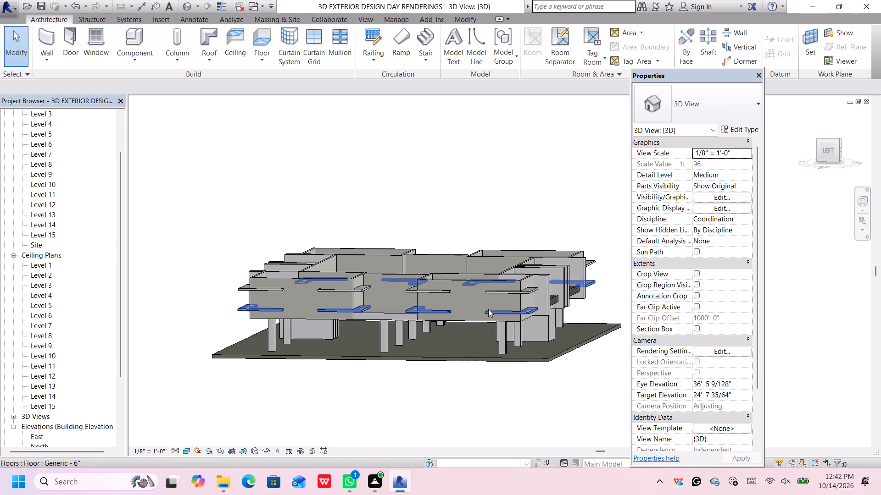
middle_click_drag(485, 307, 473, 291)
scroll(486, 285, "up", 4)
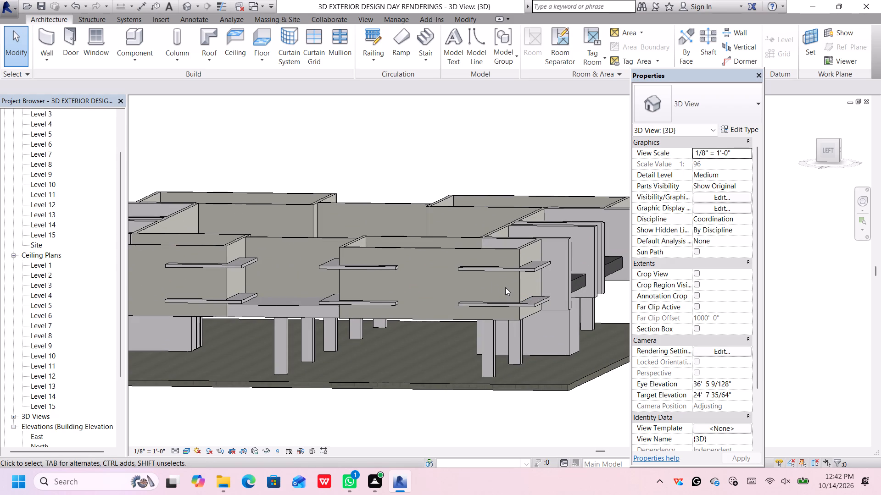
scroll(505, 287, "down", 1)
middle_click_drag(519, 292, 519, 292, "shift")
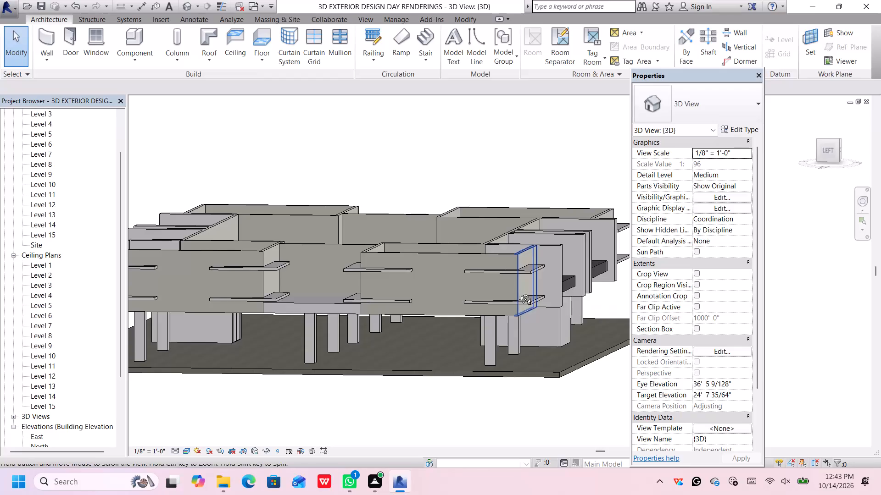
middle_click_drag(519, 292, 451, 308, "shift")
scroll(423, 313, "down", 4)
middle_click_drag(424, 313, 462, 321)
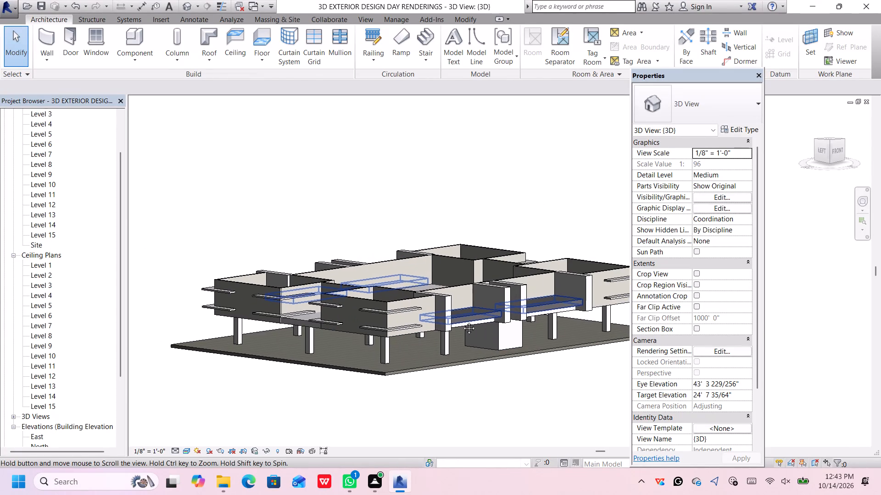
middle_click_drag(462, 321, 521, 338)
scroll(455, 334, "up", 5)
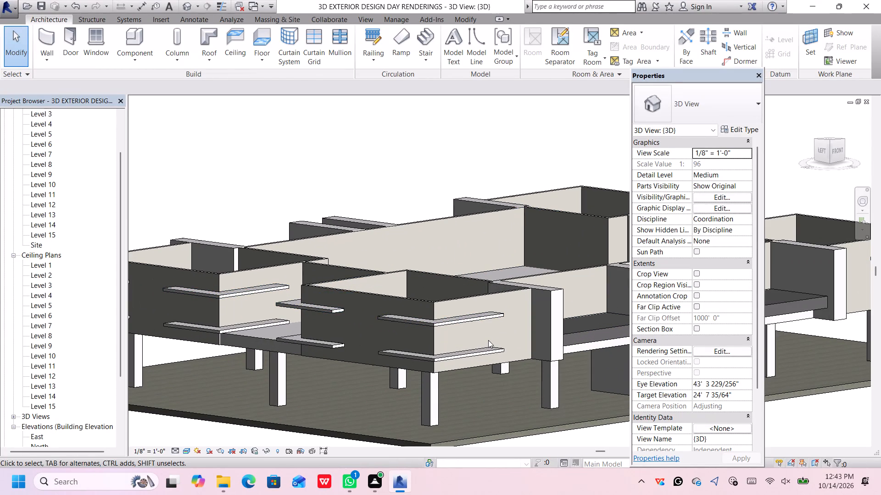
scroll(488, 340, "up", 1)
middle_click_drag(489, 338, 483, 326)
scroll(489, 338, "down", 1)
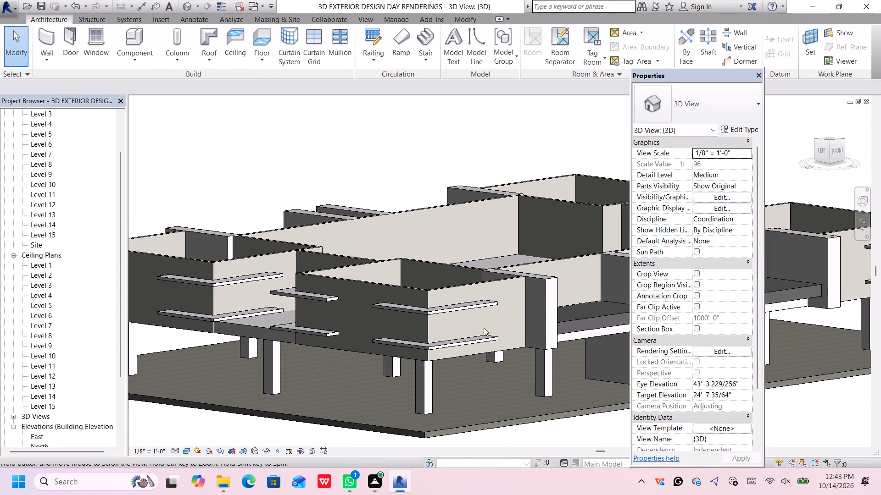
scroll(484, 328, "up", 4)
middle_click_drag(486, 330, 476, 313)
middle_click_drag(488, 305, 498, 318)
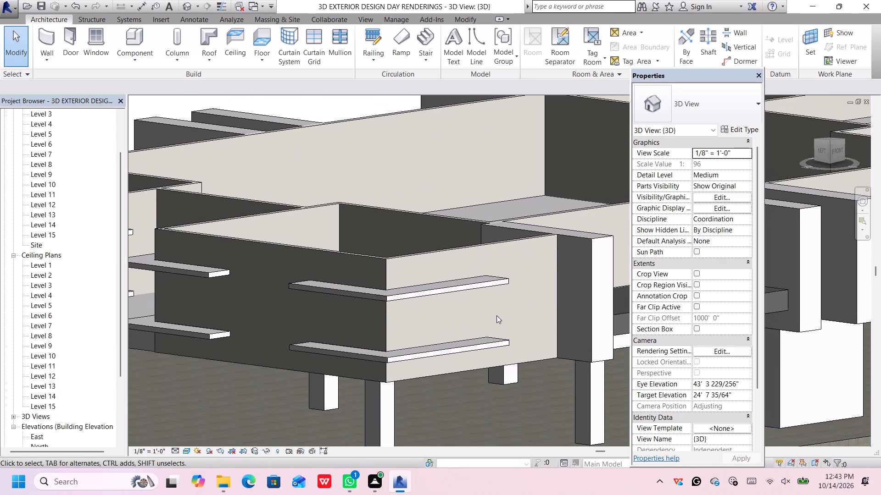
Start the Wall tool and choose the Basic Wall Generic - 6" type for the new walls.
left_click(50, 38)
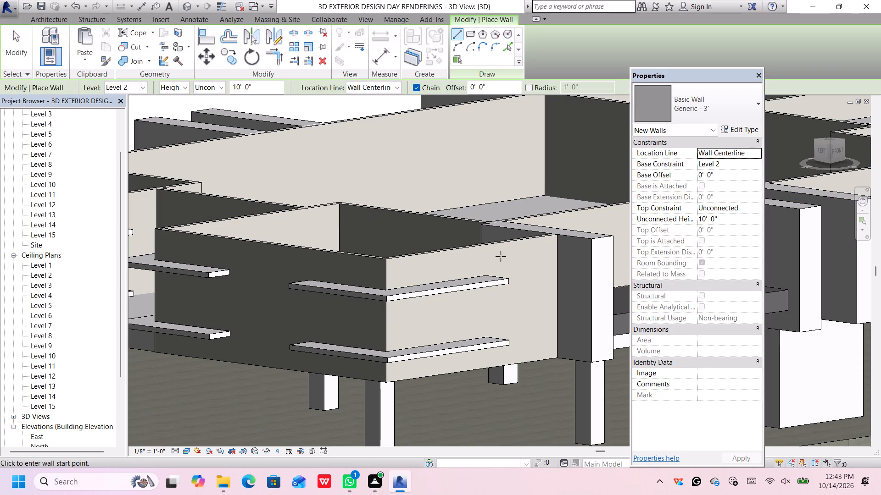
scroll(487, 336, "up", 7)
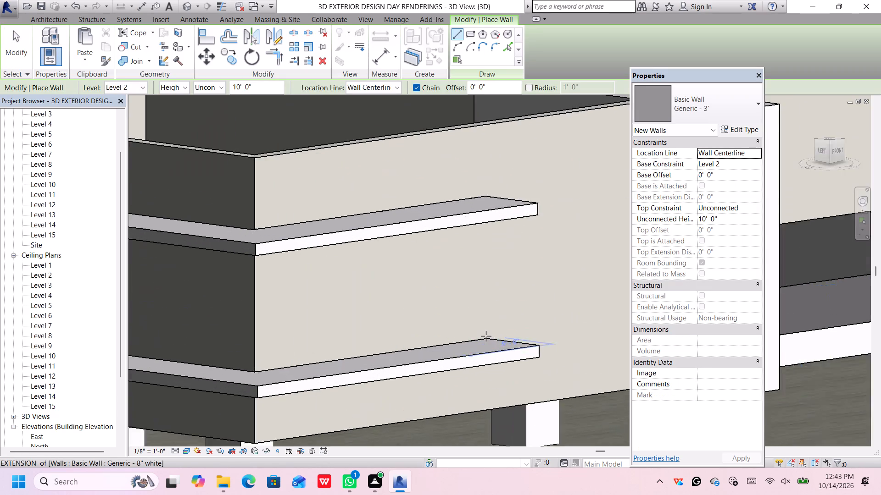
scroll(485, 335, "up", 6)
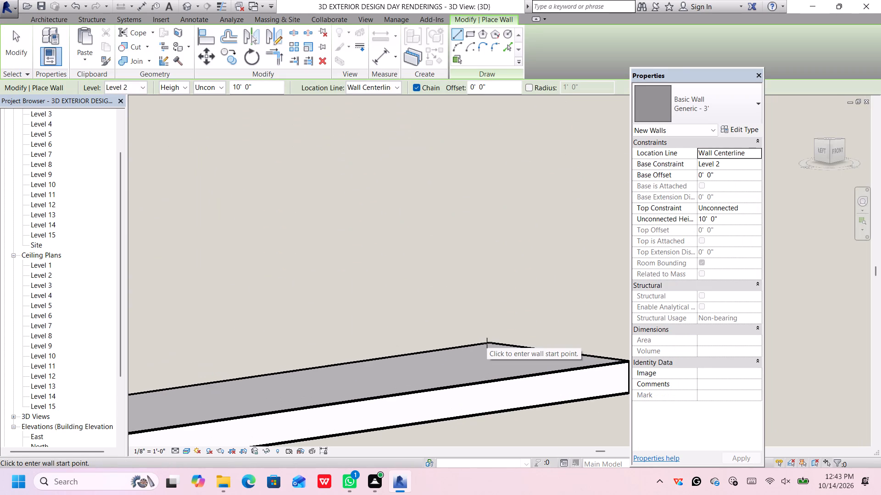
left_click(691, 99)
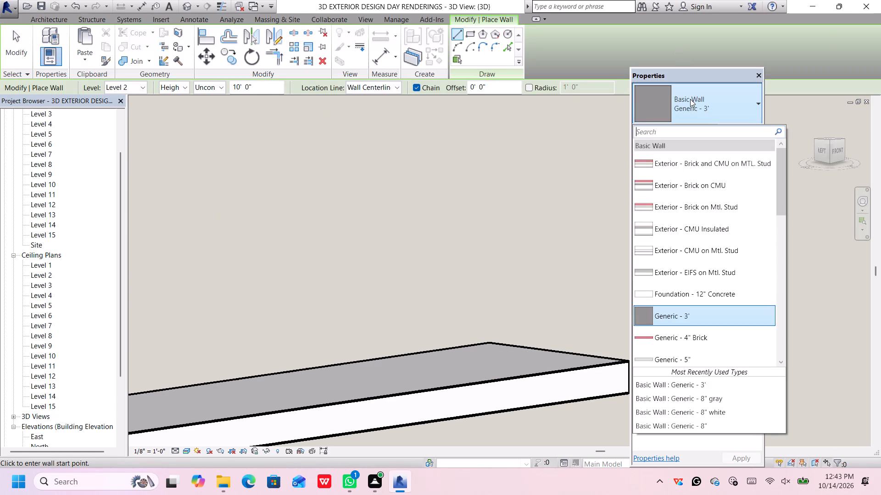
scroll(685, 263, "down", 1)
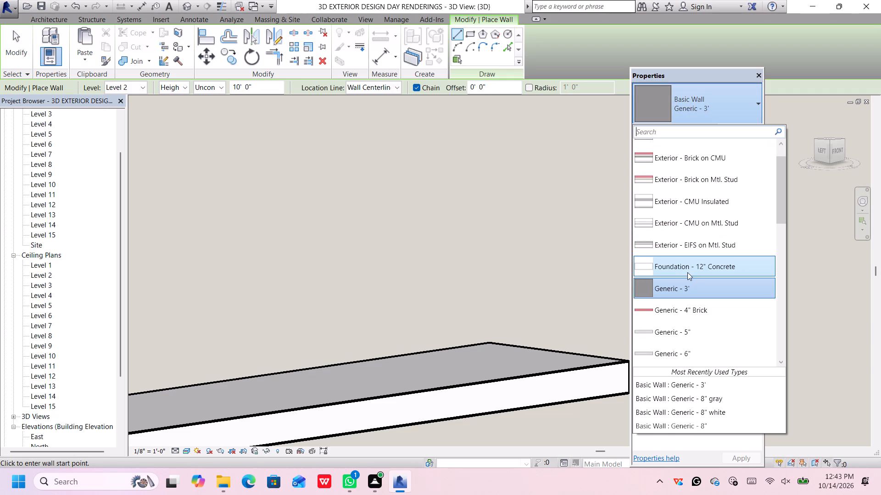
scroll(695, 313, "down", 1)
left_click(695, 321)
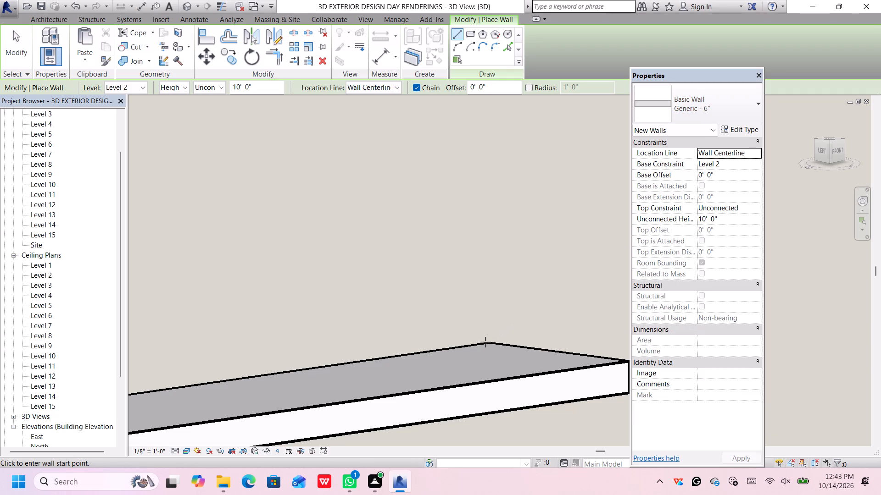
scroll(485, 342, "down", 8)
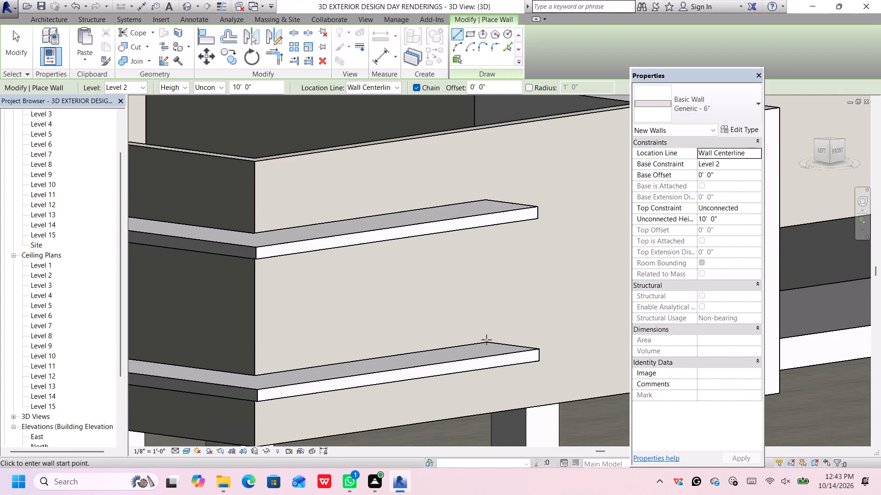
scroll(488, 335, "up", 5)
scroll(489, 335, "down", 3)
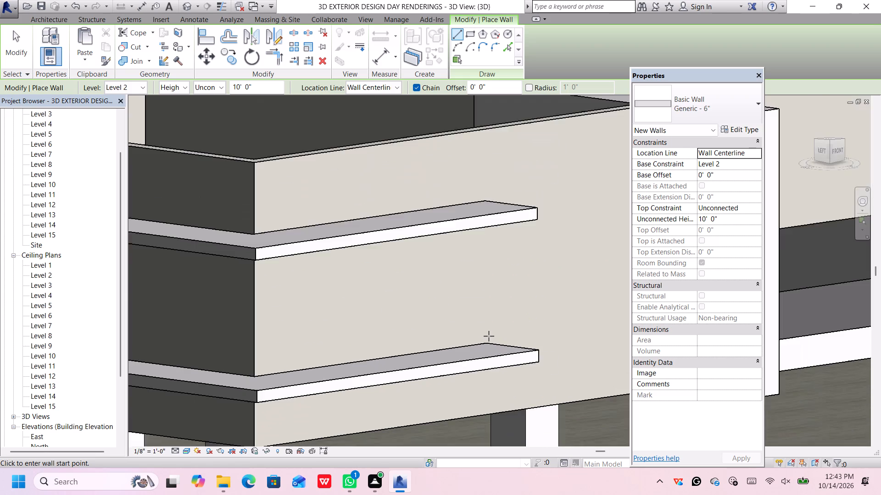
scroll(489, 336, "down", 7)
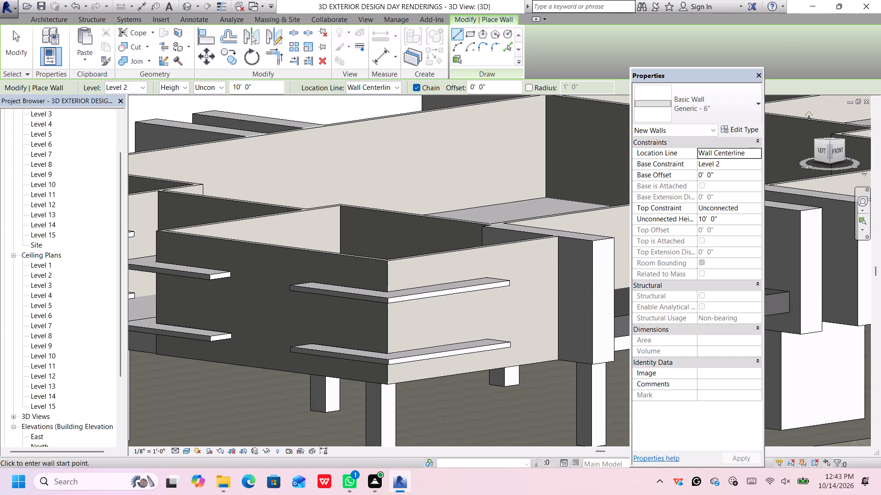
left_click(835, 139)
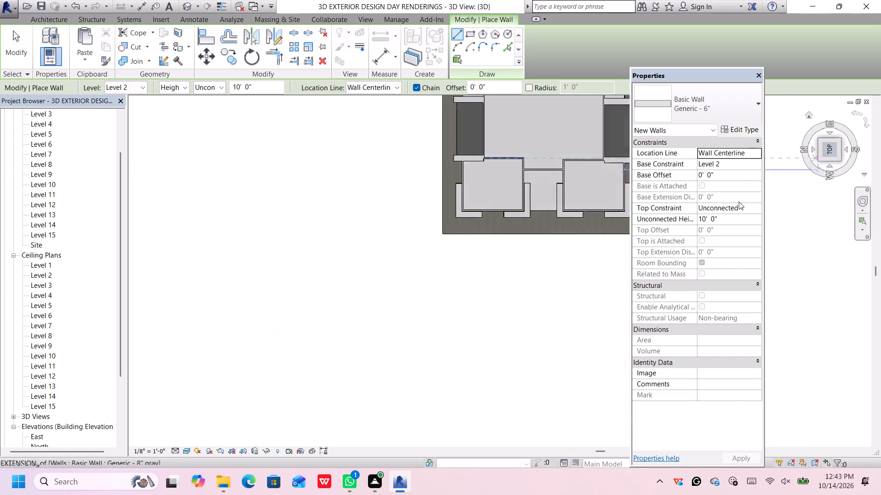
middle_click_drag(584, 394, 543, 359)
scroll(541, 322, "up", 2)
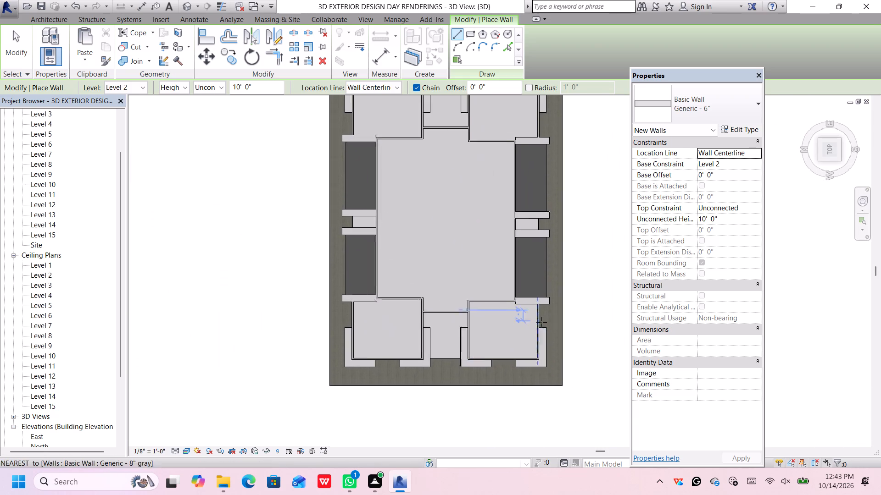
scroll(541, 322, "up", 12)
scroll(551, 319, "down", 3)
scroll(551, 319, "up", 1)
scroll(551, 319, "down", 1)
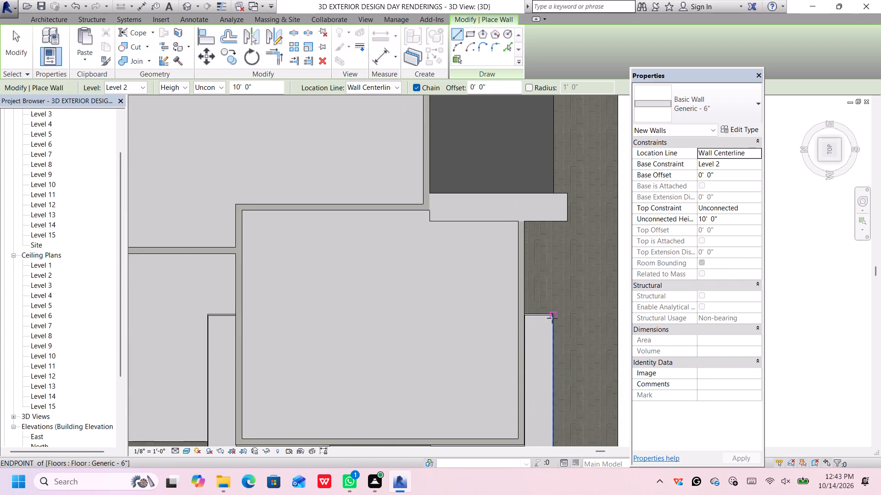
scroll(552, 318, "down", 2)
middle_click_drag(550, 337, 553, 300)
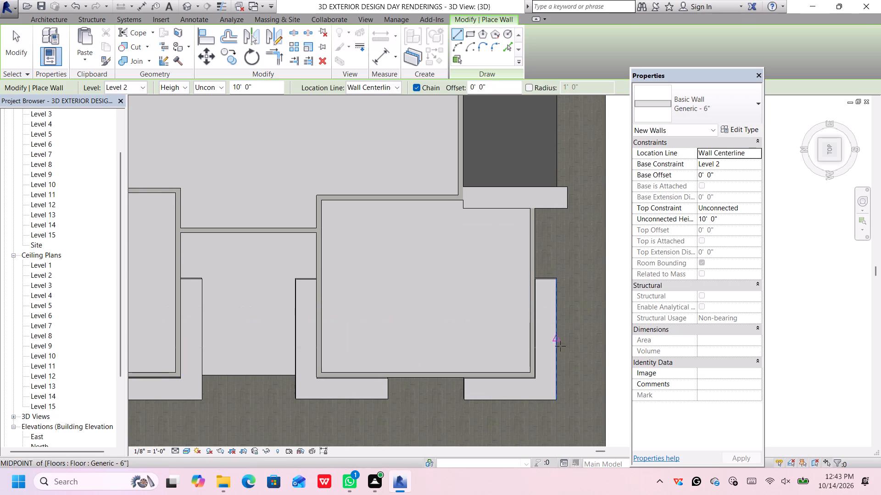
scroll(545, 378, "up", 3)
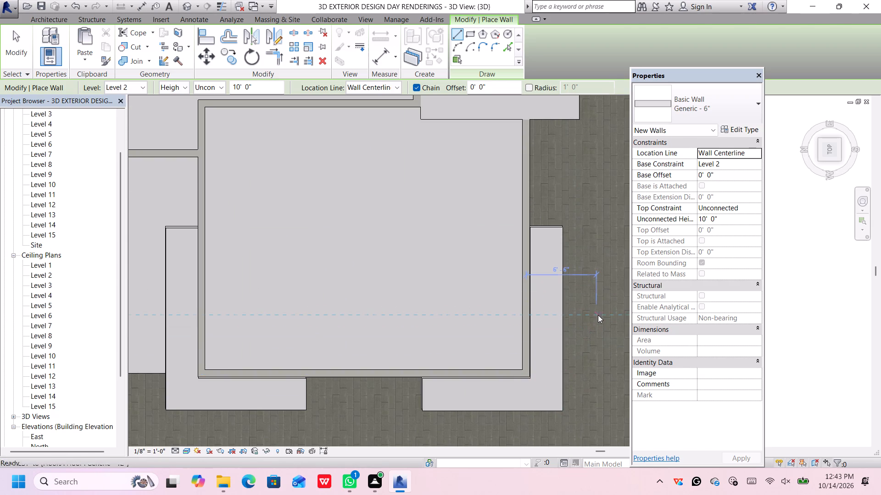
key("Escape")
From the top view, fine-nudge the upper Generic - 6" floor strips flush with the corner room's outer wall face and over the lower strips.
left_click(560, 311)
scroll(564, 263, "up", 4)
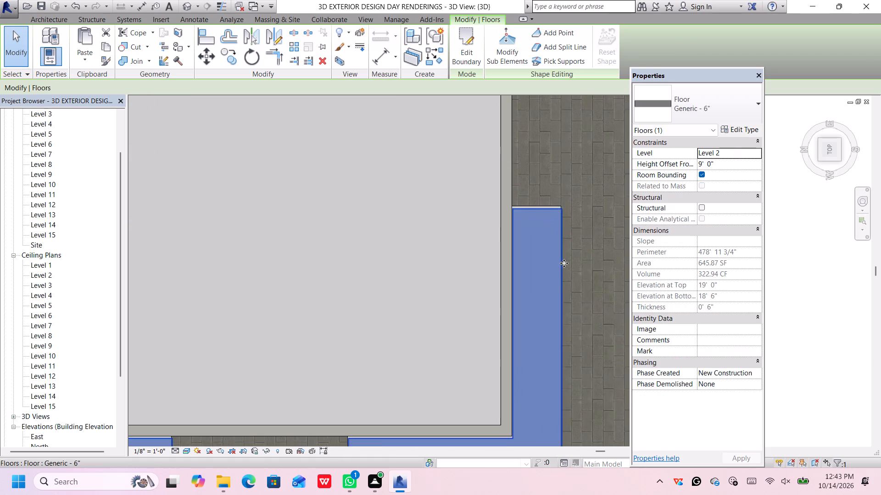
key("Up")
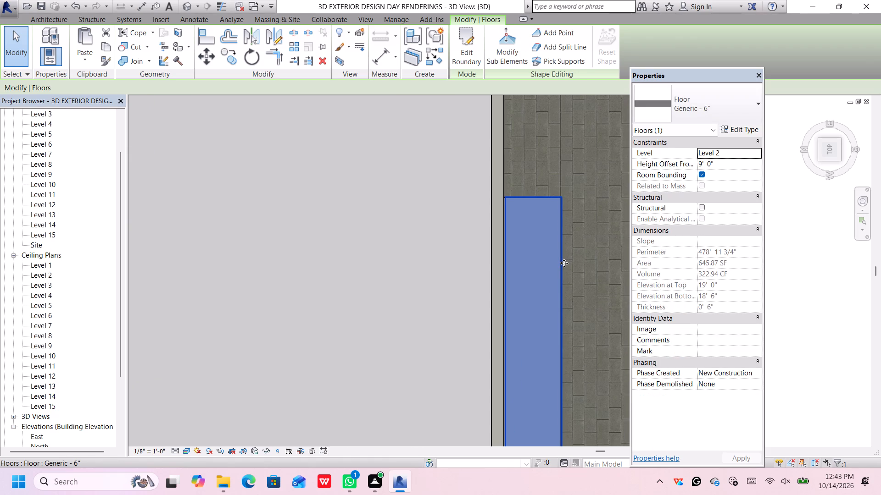
key("Left")
key("Right")
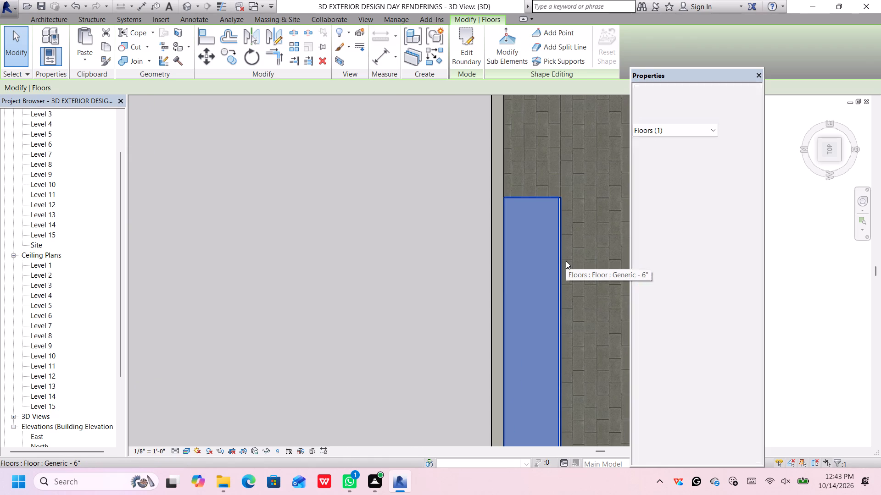
scroll(534, 224, "up", 7)
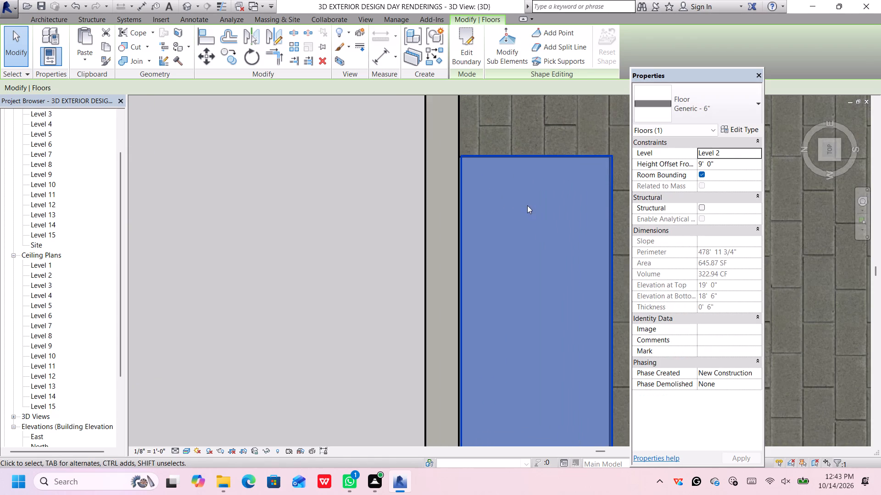
middle_click_drag(527, 205, 533, 234)
scroll(531, 232, "up", 4)
key("Left")
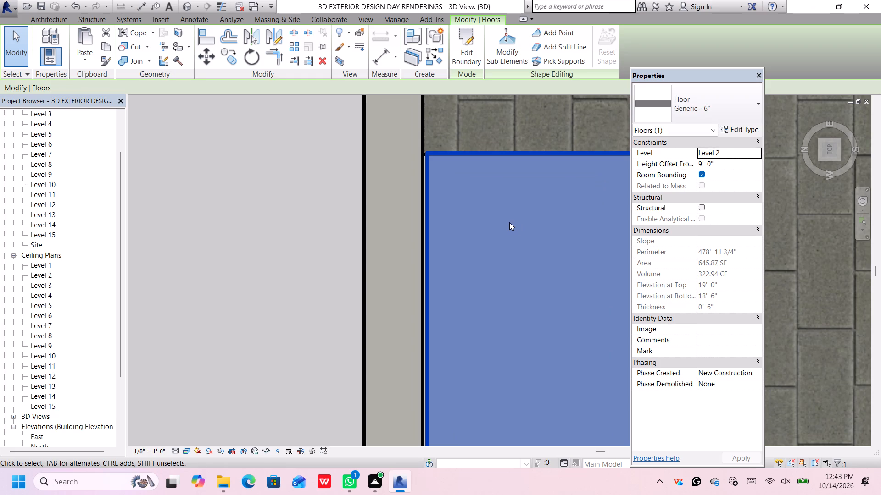
key("Down")
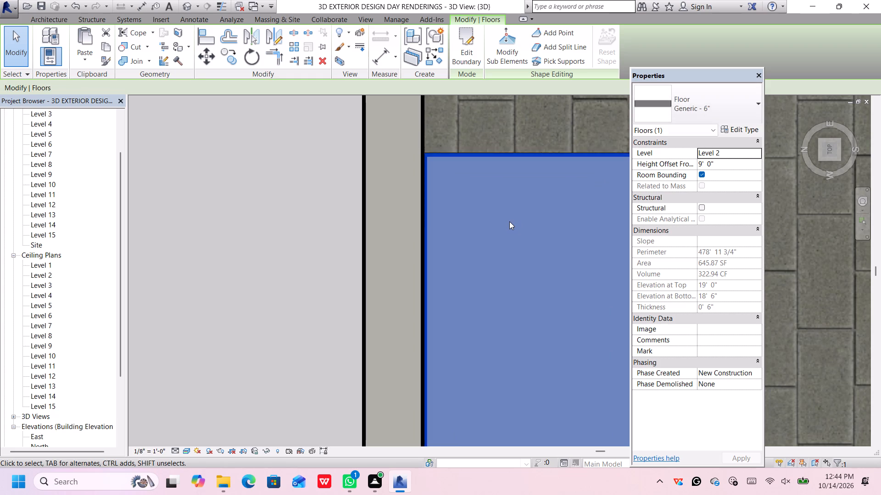
scroll(509, 221, "down", 14)
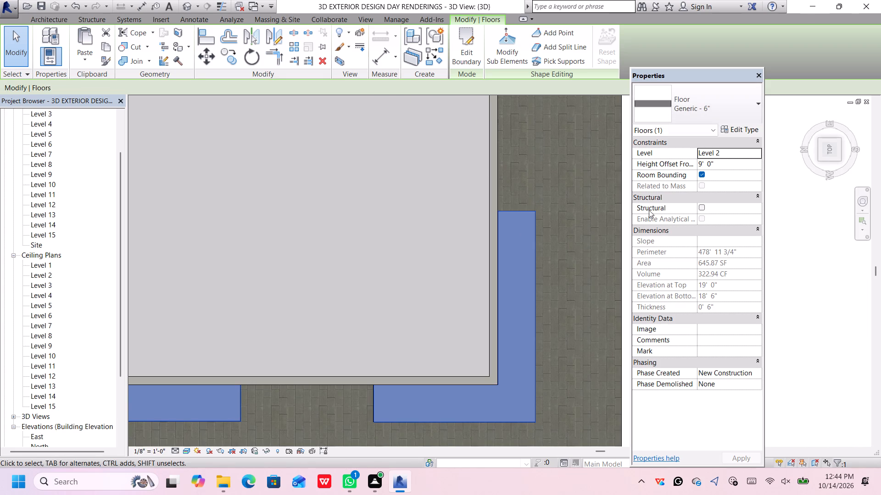
left_click(798, 243)
Open the Level 2 floor plan.
scroll(517, 291, "down", 2)
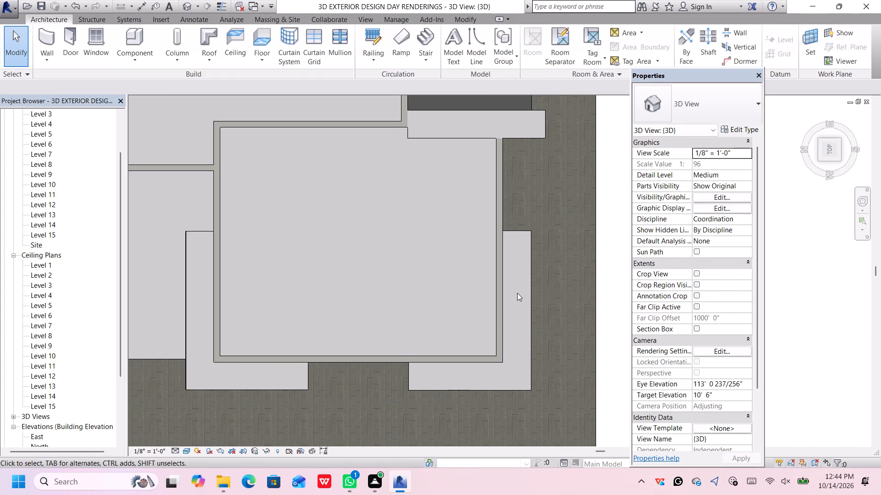
middle_click_drag(517, 293, 513, 279)
scroll(512, 277, "up", 1)
middle_click_drag(510, 249, 513, 294)
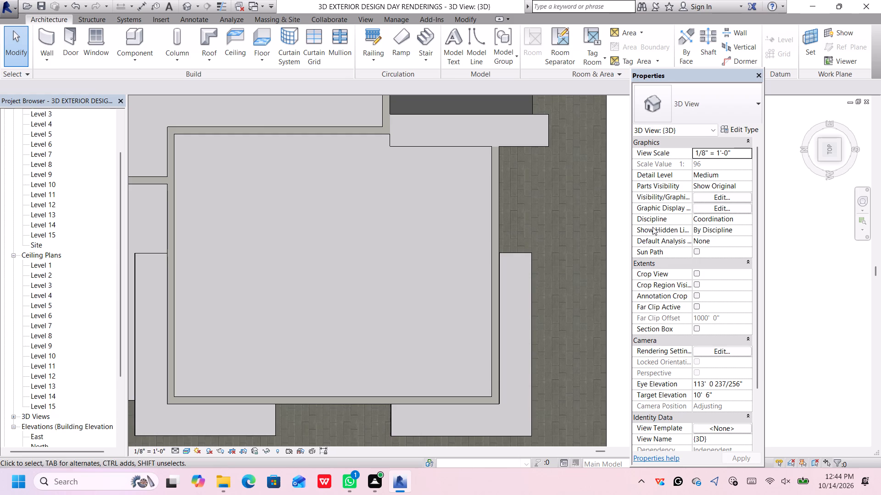
scroll(44, 154, "up", 8)
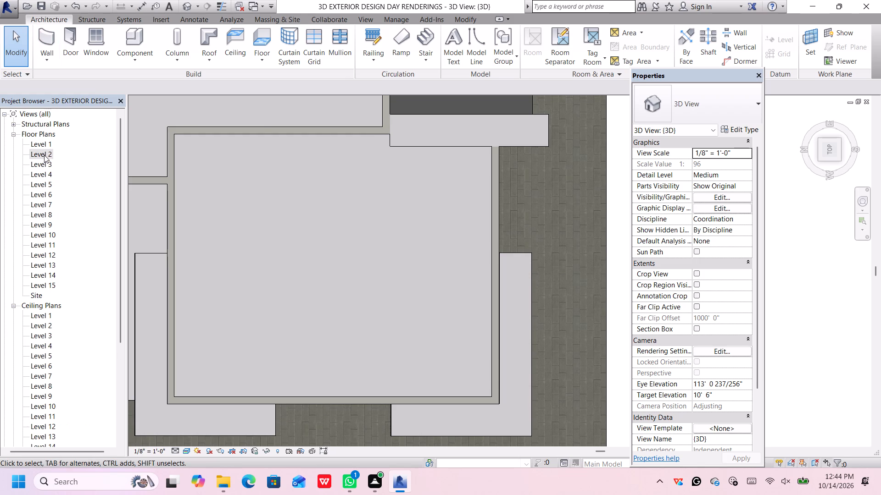
left_click(45, 152)
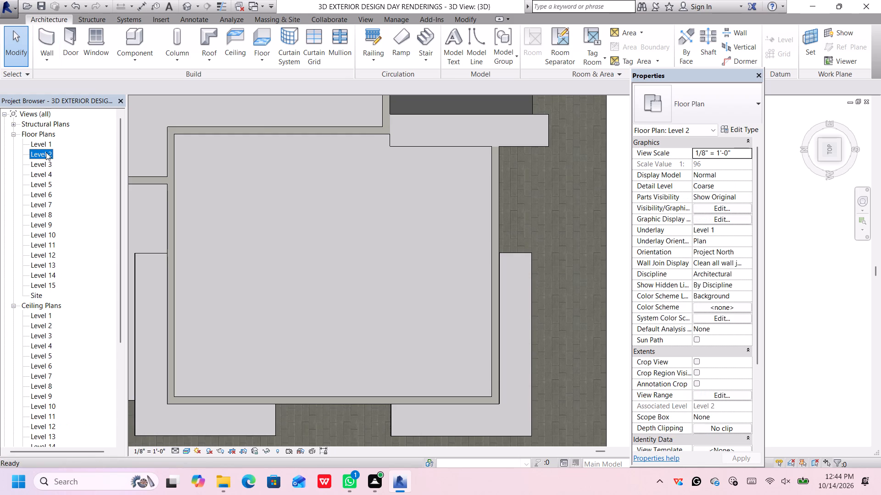
double_click(46, 152)
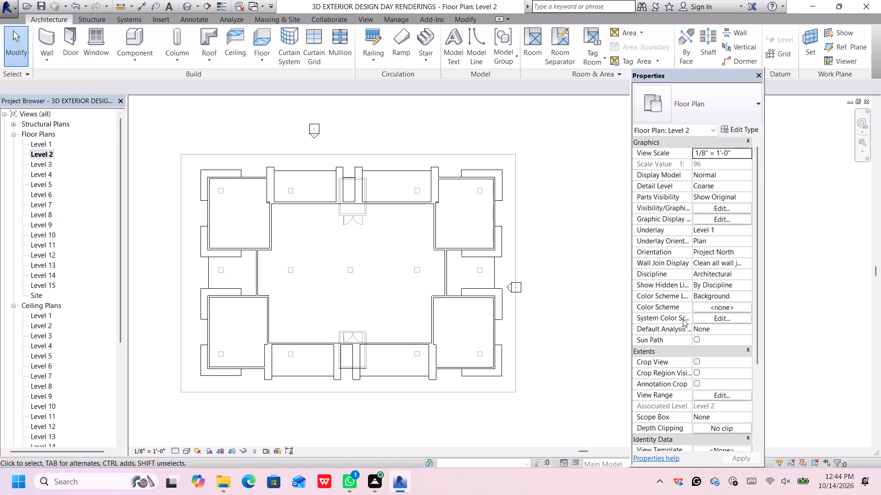
middle_click_drag(565, 340, 579, 350)
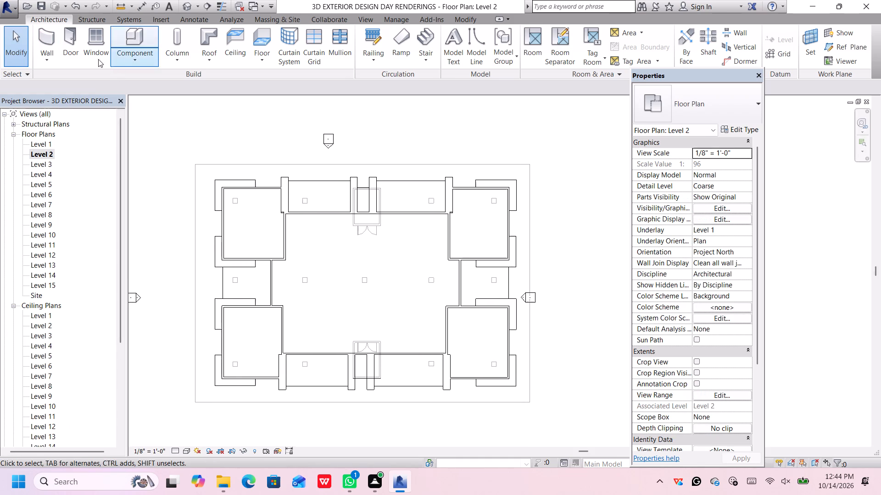
Draw a Generic - 6" wall with a 3' base offset, about 2'-11" long, across the southeast corner room strip's north end.
left_click(53, 45)
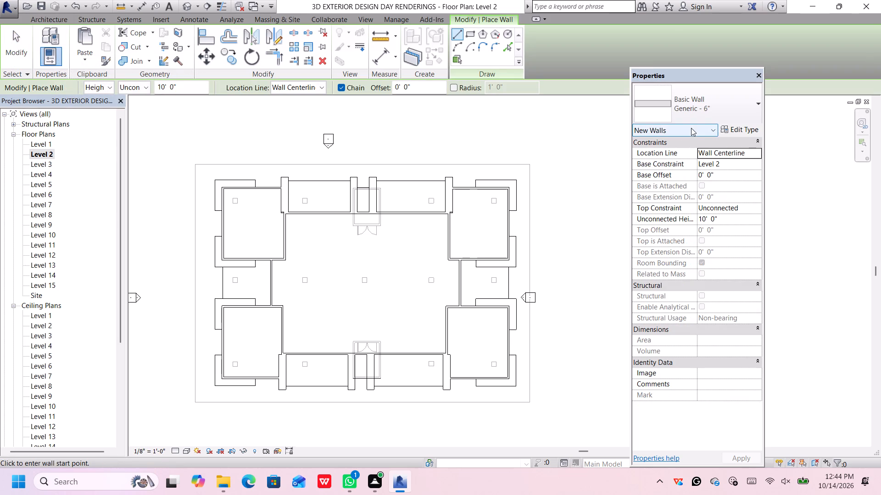
left_click(726, 177)
key("BackSpace")
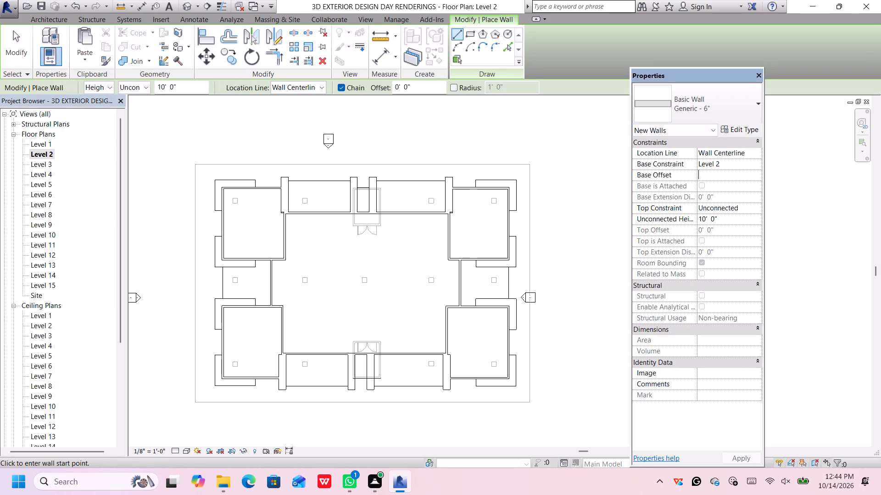
type("3'")
key("Return")
scroll(527, 349, "up", 4)
middle_click_drag(523, 389, 523, 382)
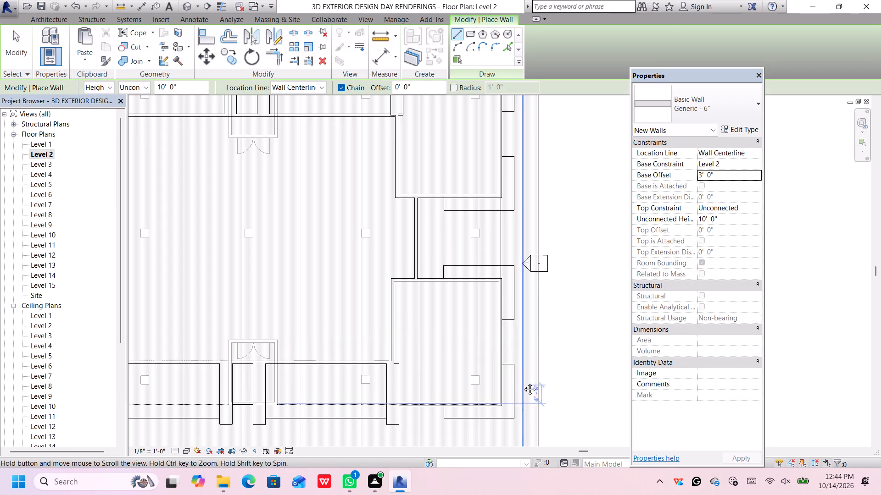
middle_click_drag(523, 382, 541, 309)
scroll(518, 291, "up", 11)
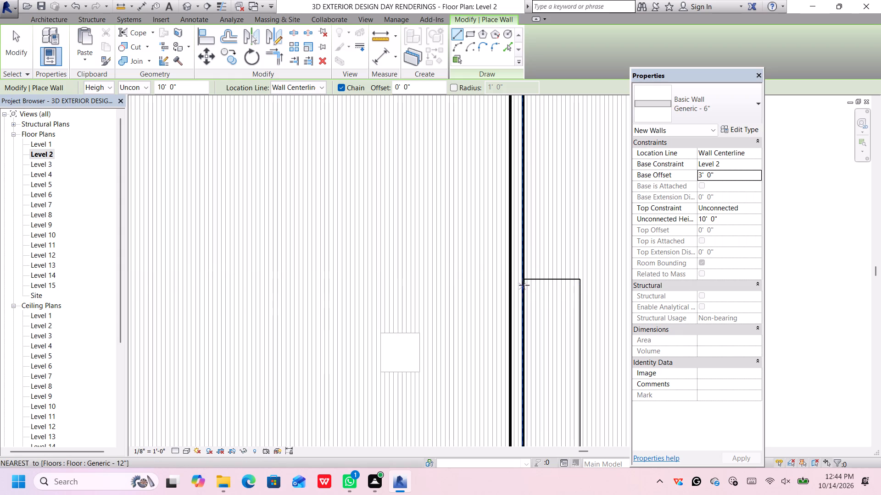
scroll(527, 282, "up", 3)
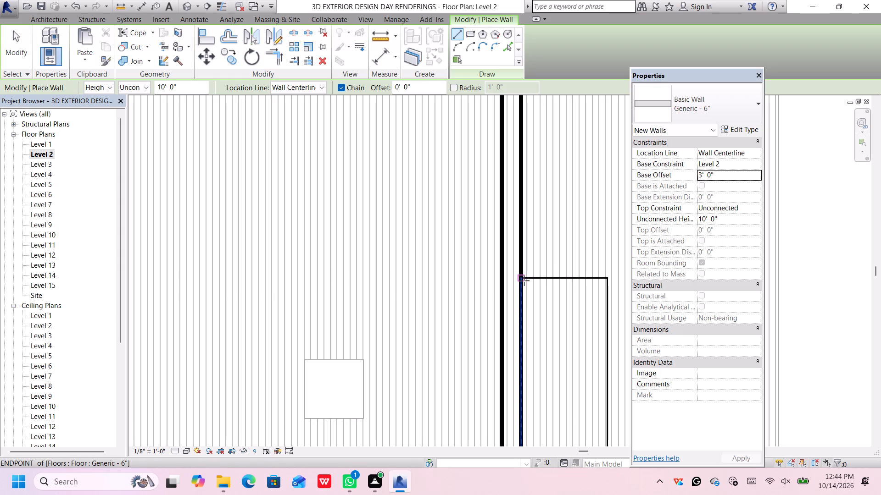
scroll(524, 280, "up", 4)
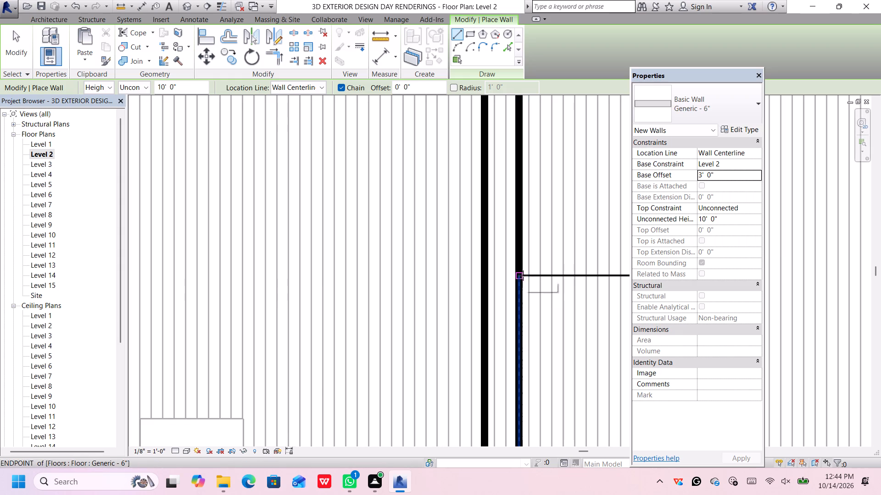
left_click(521, 275)
scroll(571, 277, "down", 5)
middle_click_drag(571, 277, 443, 264)
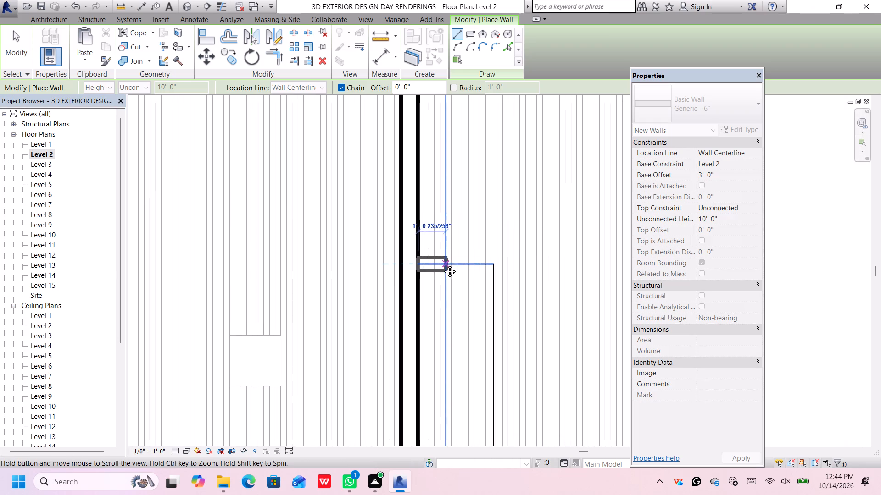
middle_click_drag(443, 264, 444, 265)
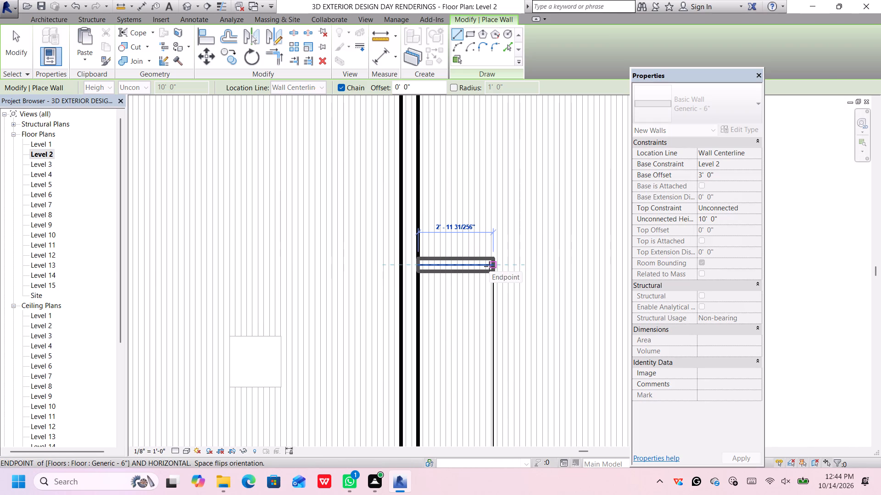
left_click(490, 266)
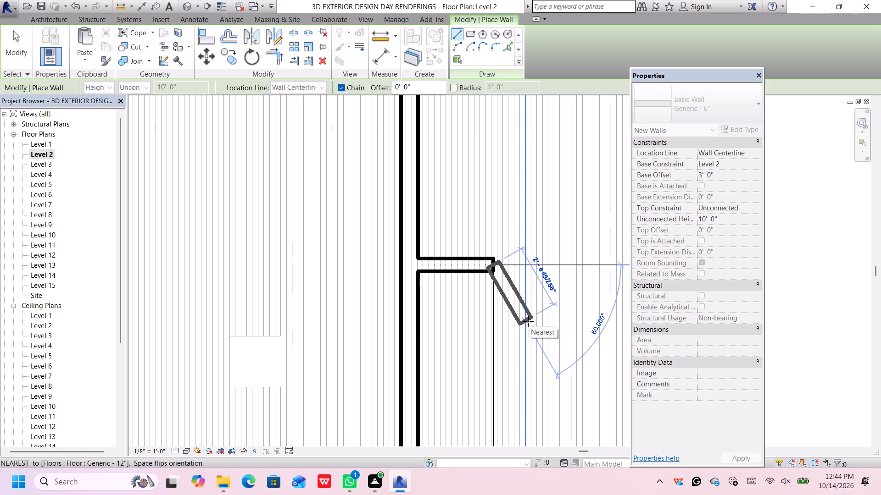
scroll(528, 321, "down", 2)
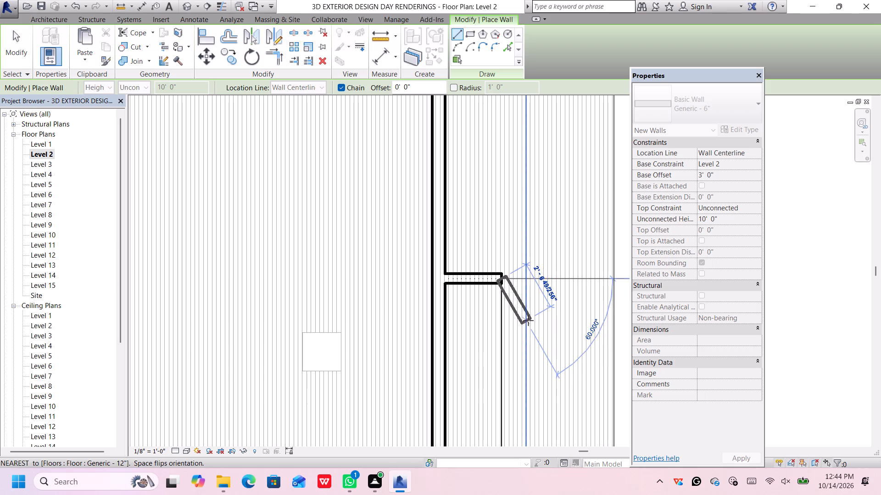
key("Escape")
Draw a Generic - 6" wall across the west end of the southeast corner room's strip, from the room's wall face to the strip's outer edge.
middle_click_drag(524, 341, 530, 230)
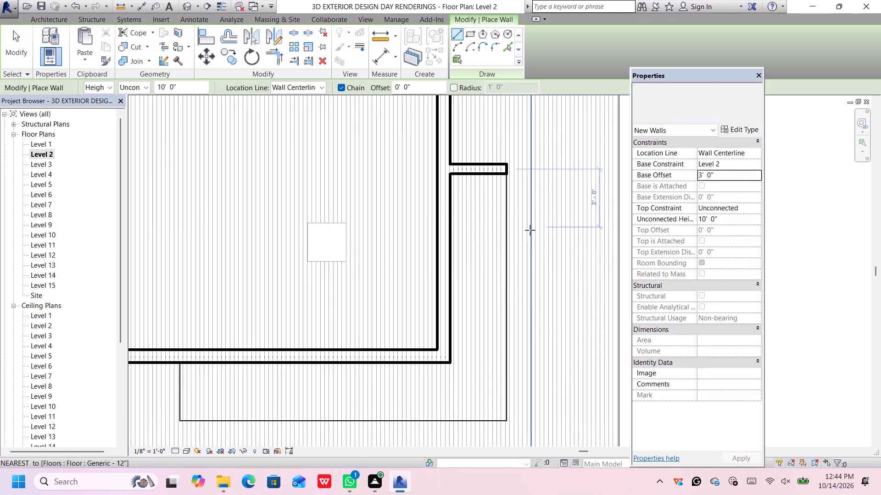
scroll(531, 234, "down", 3)
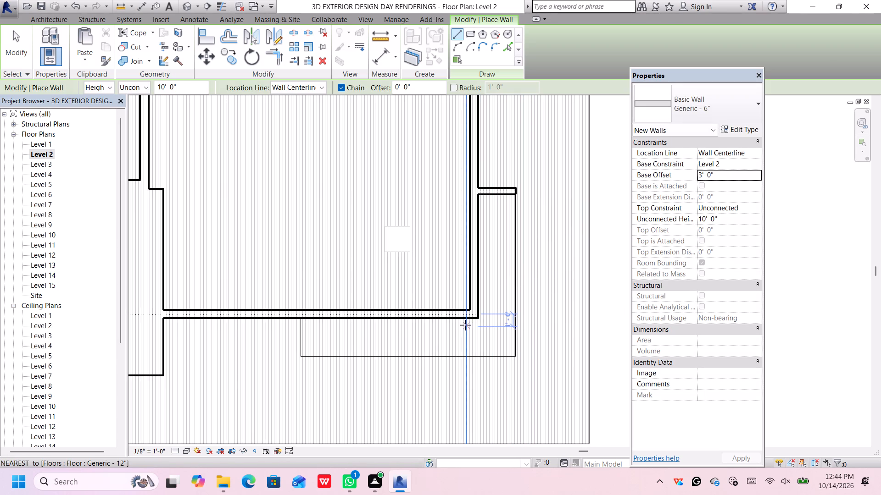
scroll(299, 324, "up", 1)
middle_click_drag(304, 322, 357, 322)
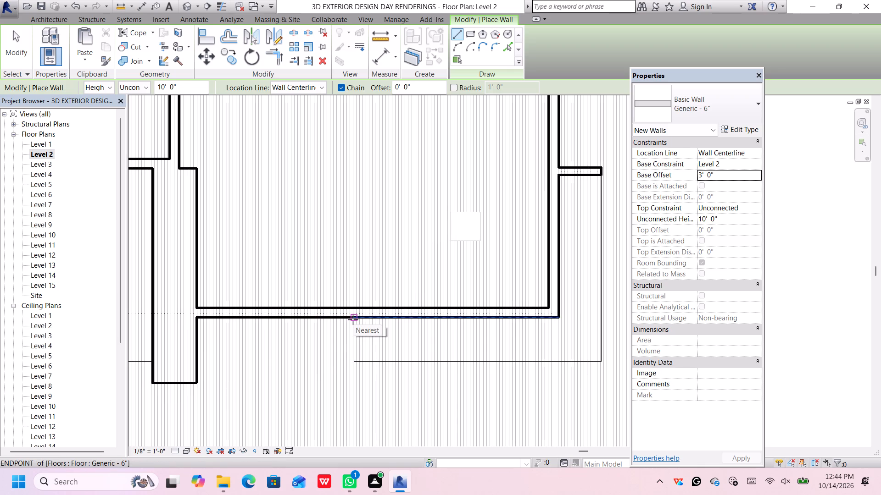
left_click(353, 318)
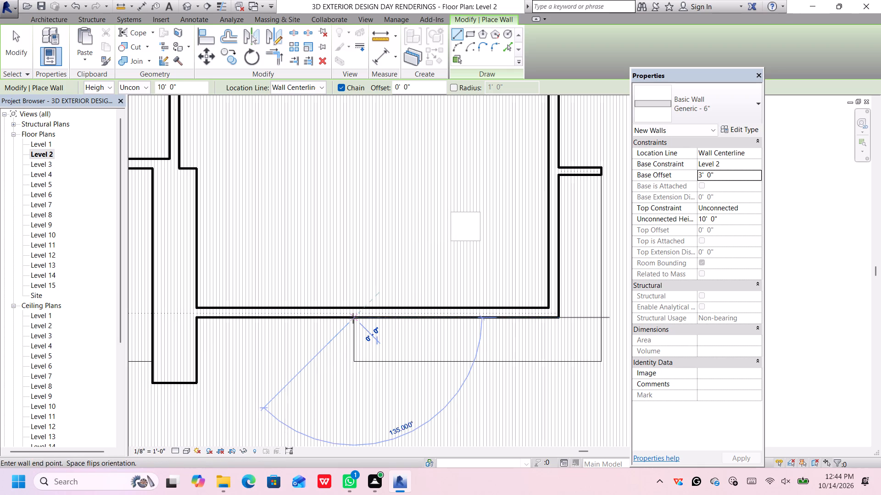
left_click(354, 359)
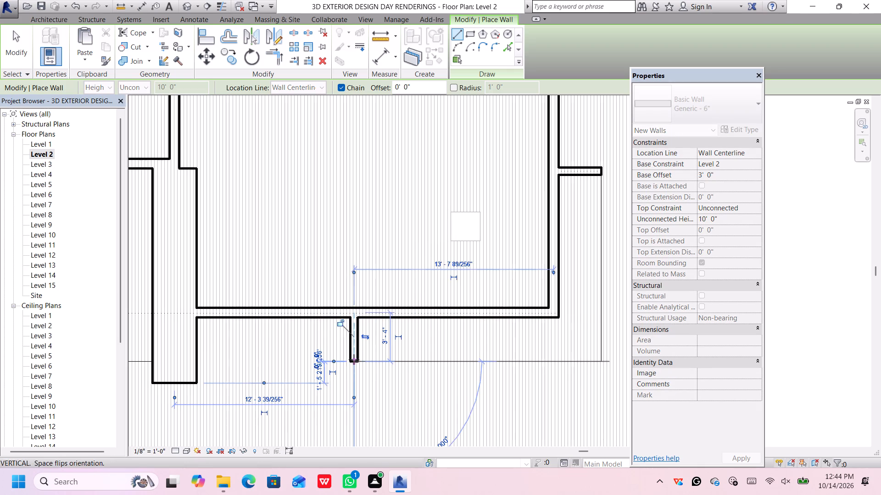
scroll(356, 356, "down", 8)
scroll(449, 289, "down", 1)
middle_click_drag(516, 285, 534, 299)
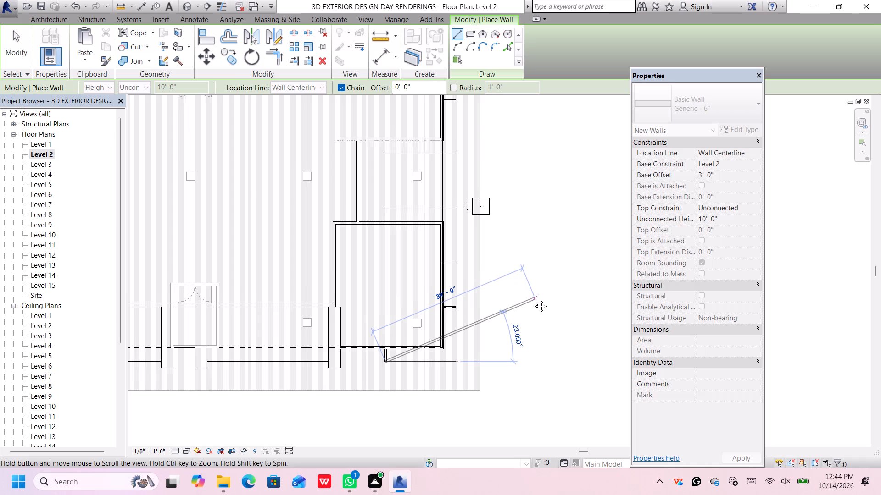
middle_click_drag(534, 299, 537, 302)
key("Escape")
Draw a Generic - 6" wall across the south end of the northeast corner room's L-shaped strip, out to its outer edge.
middle_click_drag(512, 263, 555, 434)
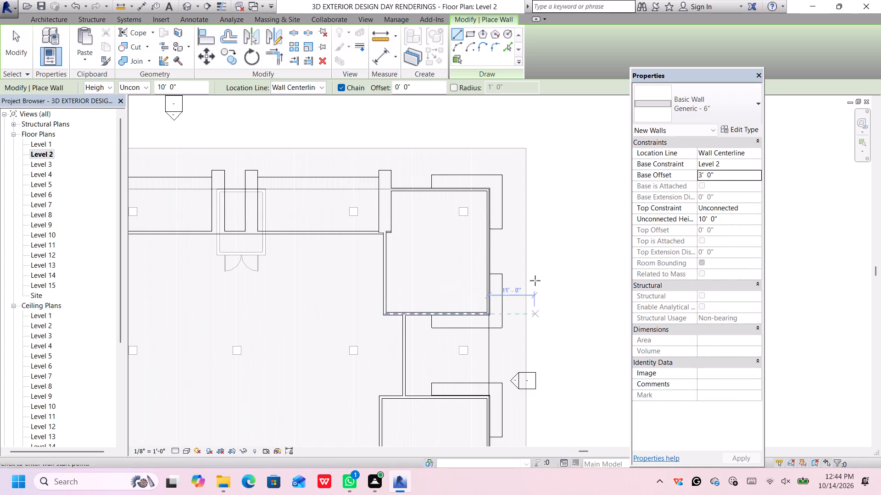
middle_click_drag(546, 231, 563, 323)
scroll(519, 323, "up", 7)
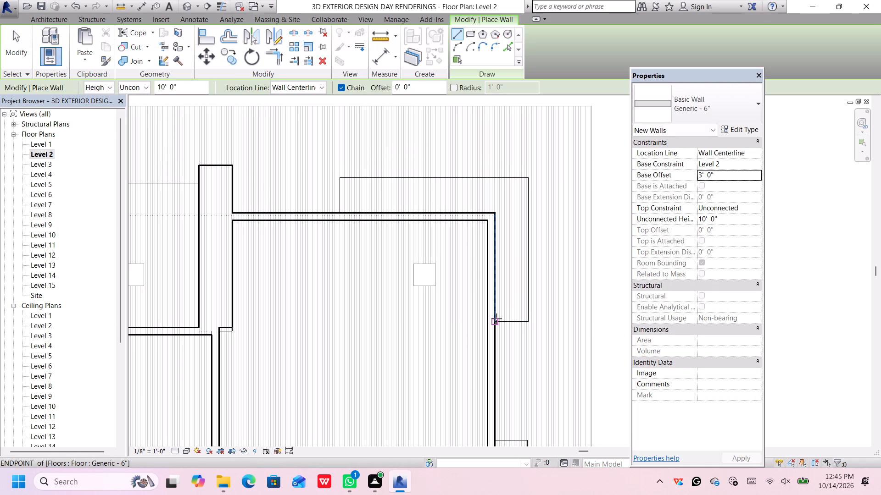
left_click(498, 322)
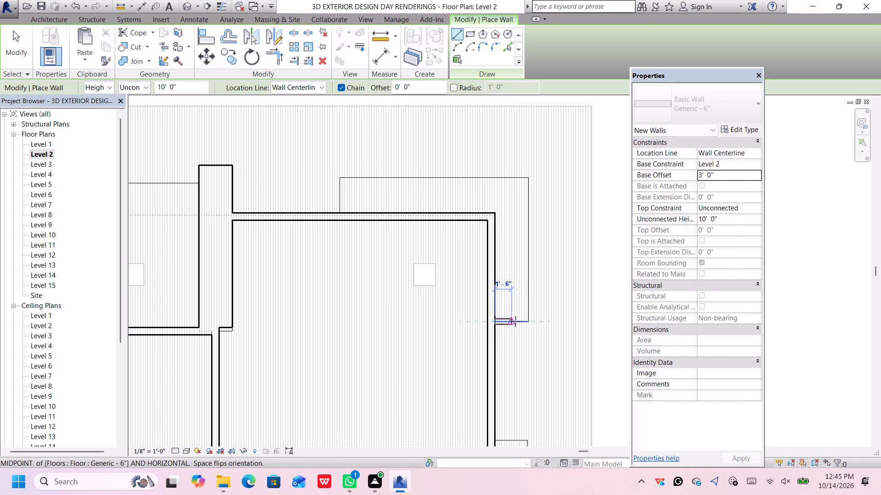
left_click(524, 321)
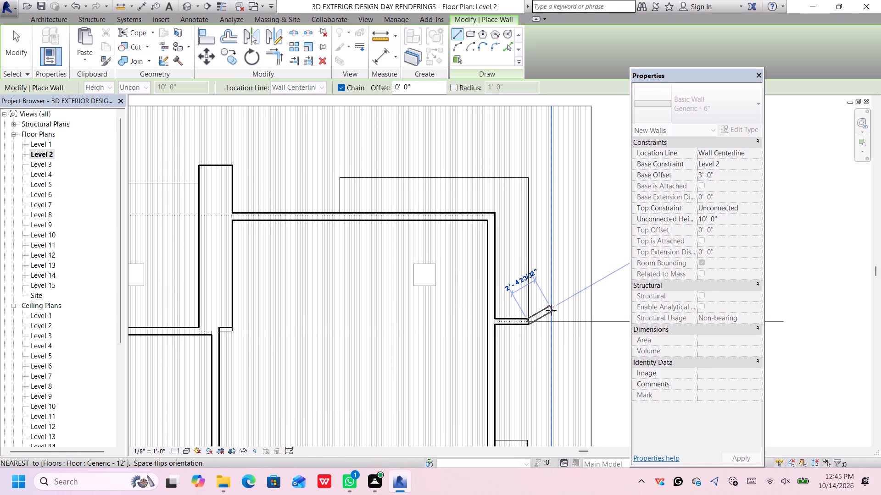
key("Escape")
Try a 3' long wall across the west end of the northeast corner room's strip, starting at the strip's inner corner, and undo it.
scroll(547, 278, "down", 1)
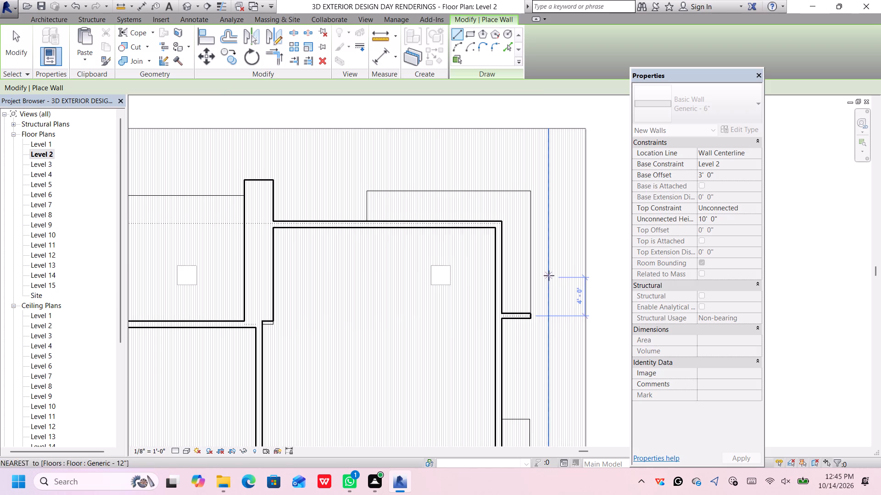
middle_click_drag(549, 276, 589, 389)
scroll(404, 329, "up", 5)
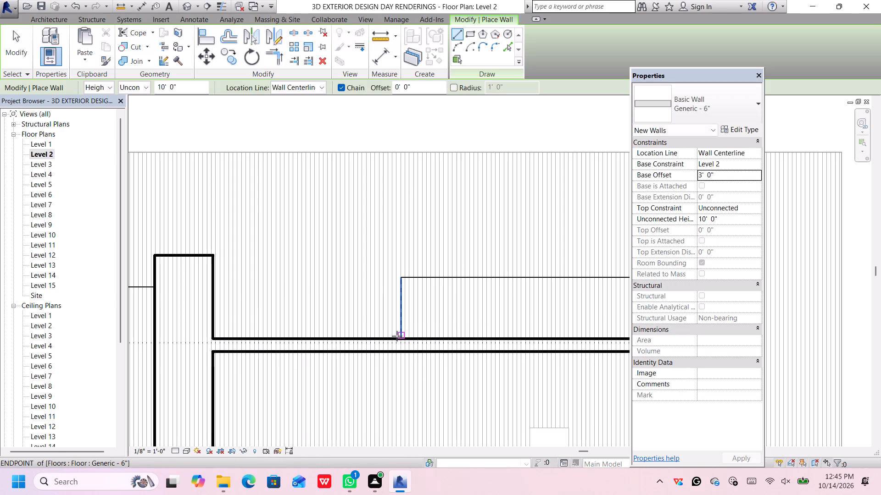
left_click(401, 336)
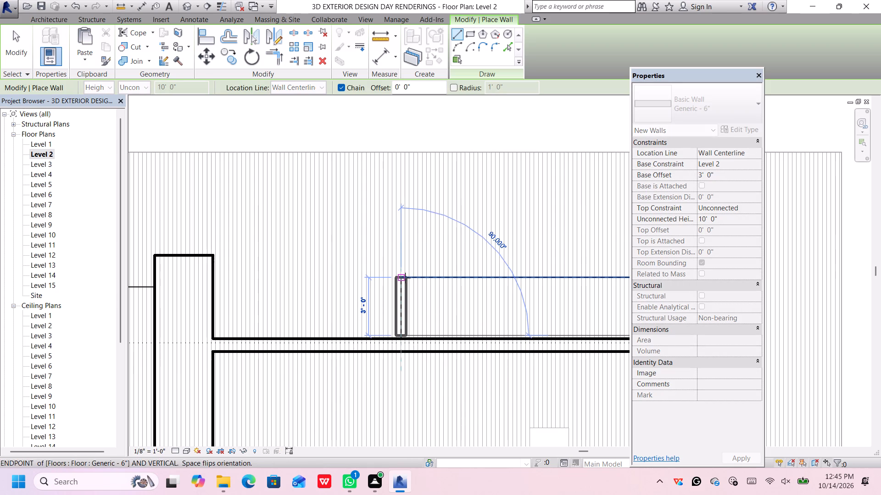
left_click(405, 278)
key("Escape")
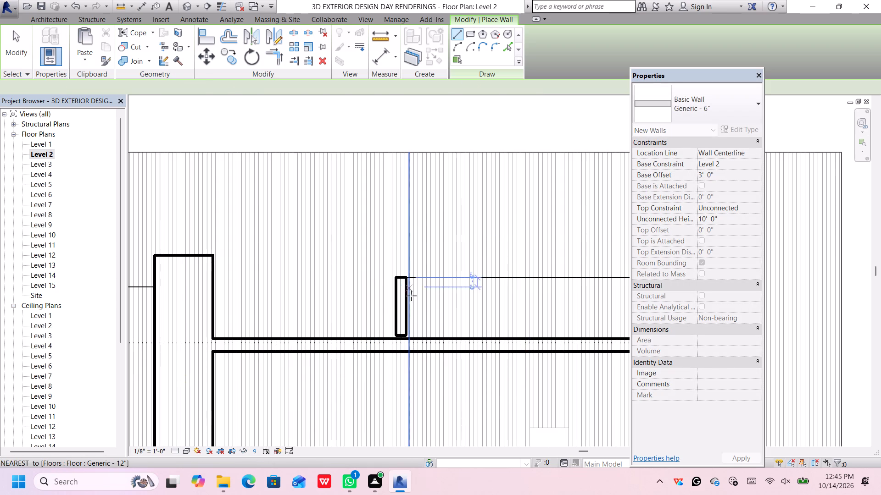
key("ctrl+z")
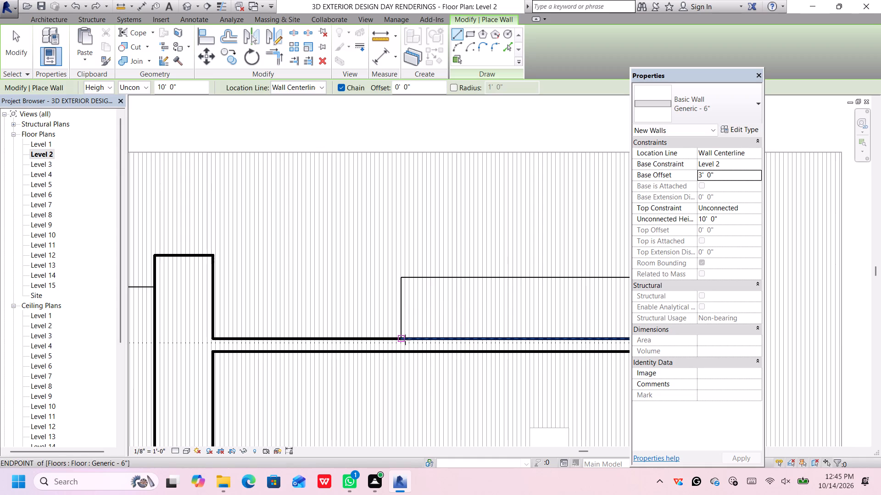
Draw a Generic - 6" wall across the west end of the northeast room's strip, starting on the room's outer wall face.
left_click(403, 338)
left_click(404, 276)
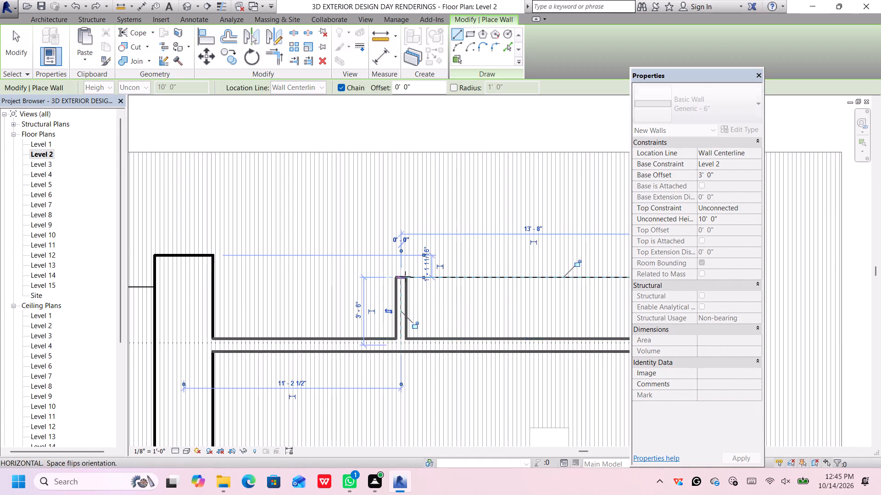
scroll(456, 253, "down", 7)
key("Escape")
Draw a Generic - 6" wall about 3' long across the east end of the northwest corner room's L-shaped strip.
scroll(457, 253, "down", 2)
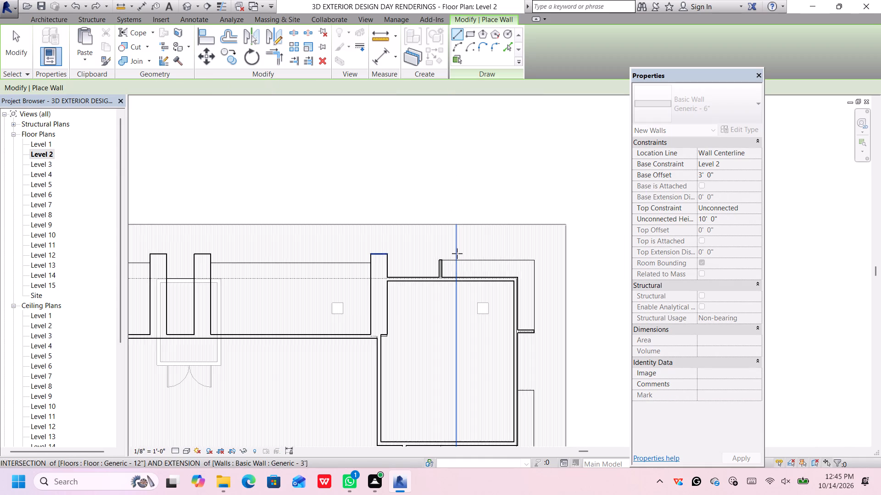
scroll(457, 253, "down", 2)
middle_click_drag(466, 259, 583, 263)
middle_click_drag(236, 312, 237, 311)
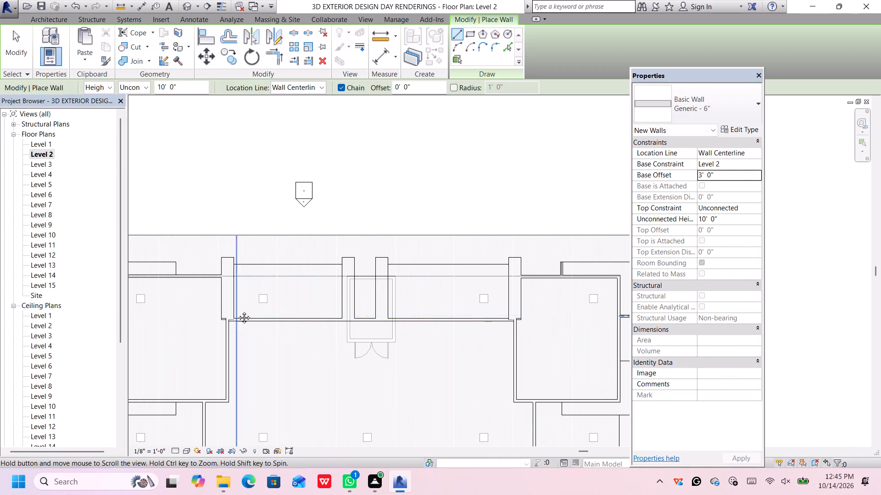
middle_click_drag(237, 311, 425, 300)
scroll(362, 261, "up", 9)
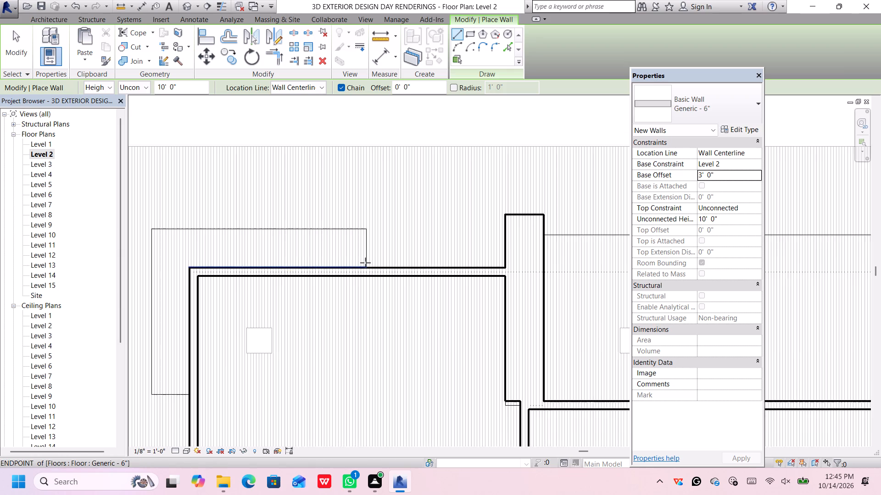
left_click(365, 266)
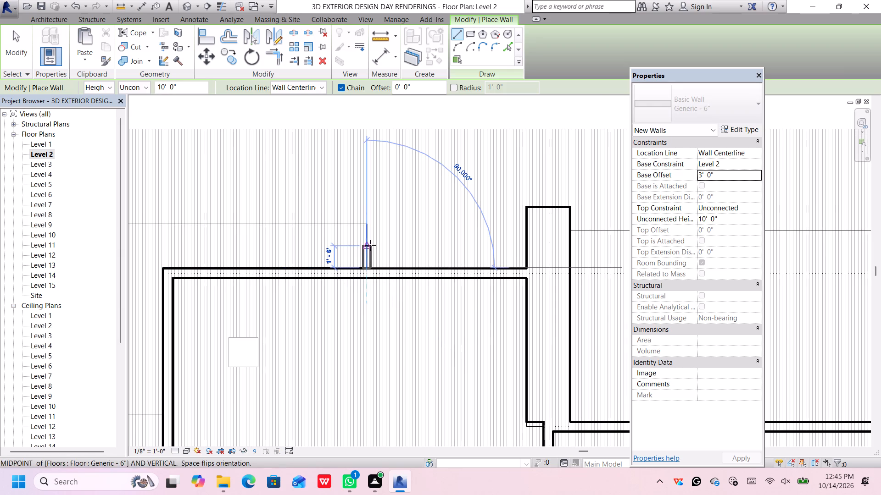
left_click(367, 223)
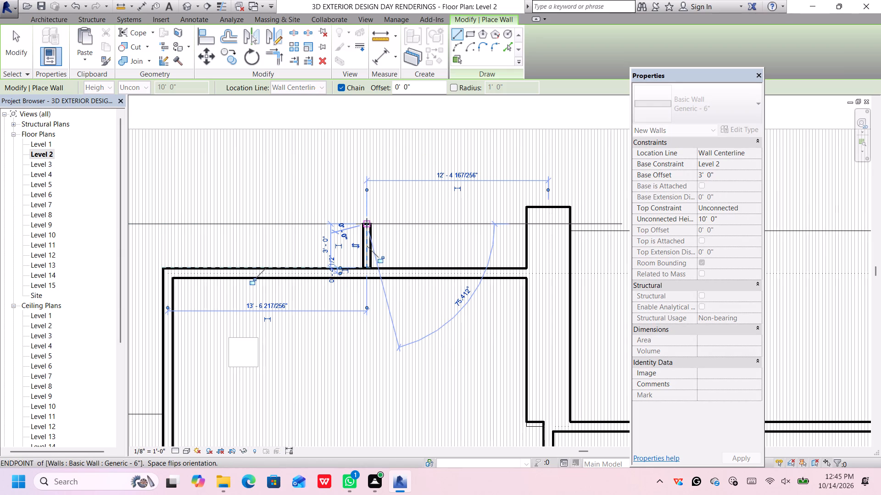
key("Escape")
Draw a Generic - 6" wall about 3' long across the south end of the northwest corner room's northern L-shaped strip.
scroll(362, 244, "down", 5)
middle_click_drag(373, 256, 505, 243)
scroll(377, 253, "down", 1)
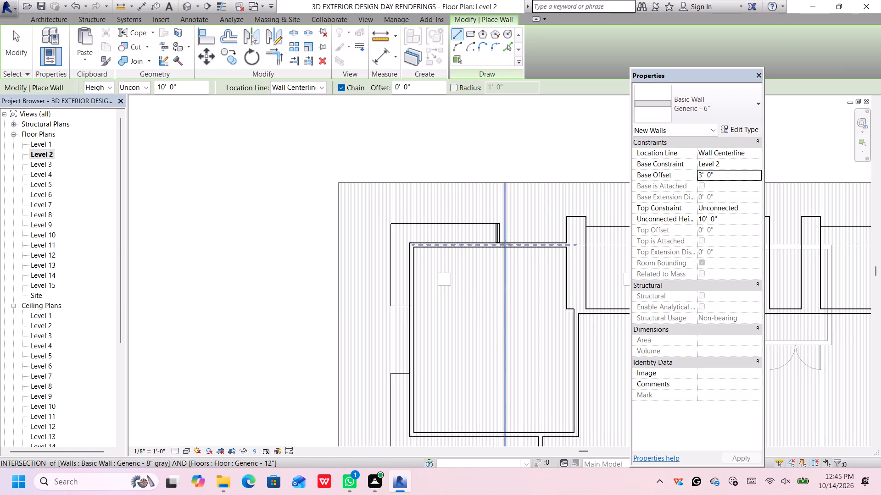
scroll(406, 312, "up", 6)
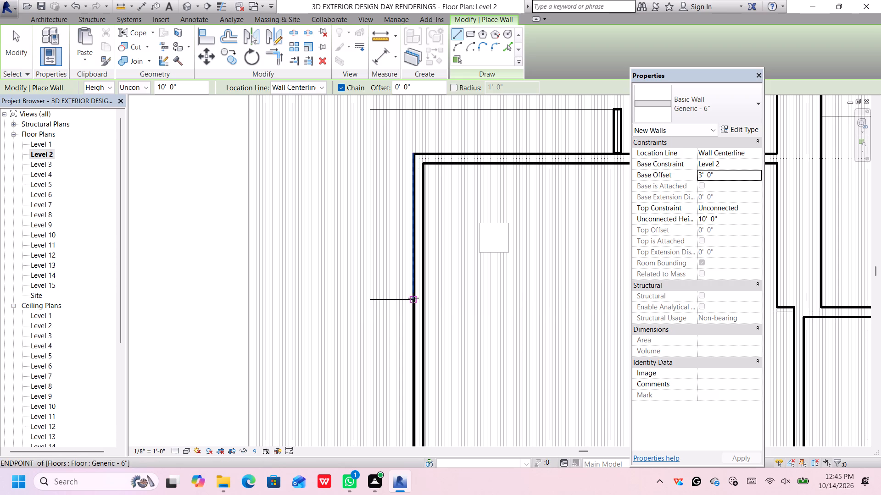
left_click(413, 299)
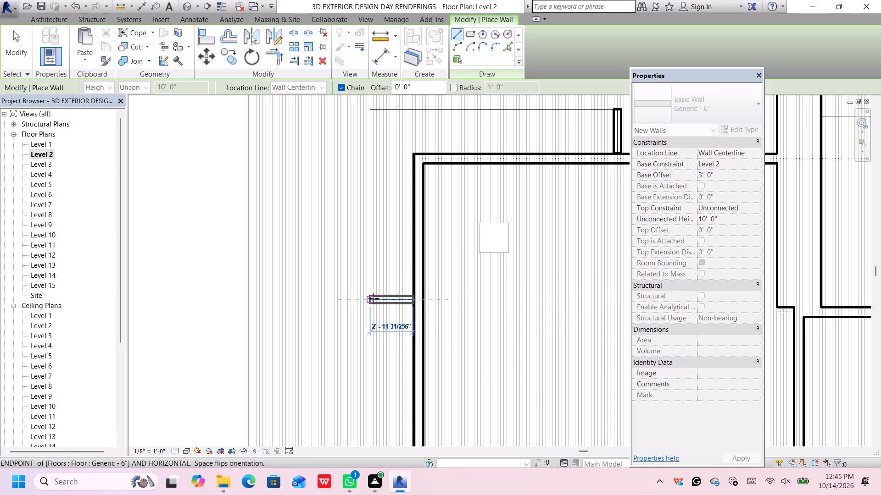
left_click(373, 298)
scroll(374, 298, "down", 8)
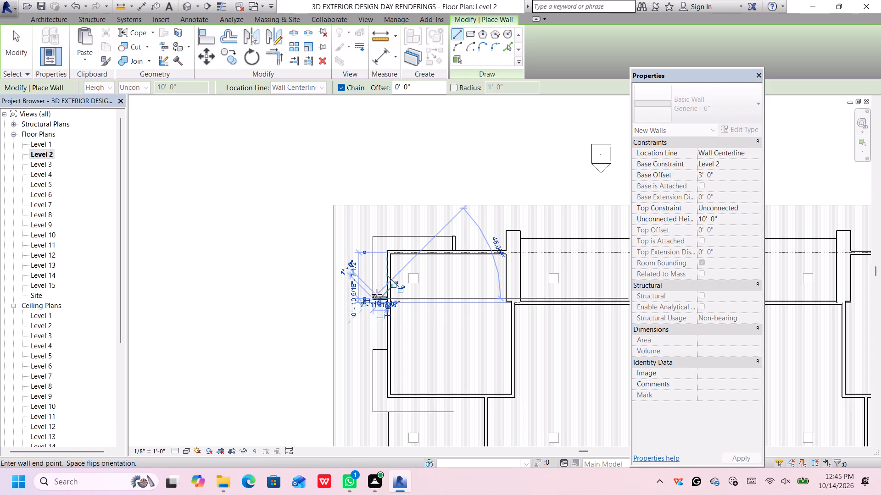
key("Escape")
Draw a Generic - 6" wall across the east end of the northwest room's southern L-shaped strip, starting on the room wall's centerline.
scroll(395, 295, "down", 4)
middle_click_drag(415, 335, 412, 228)
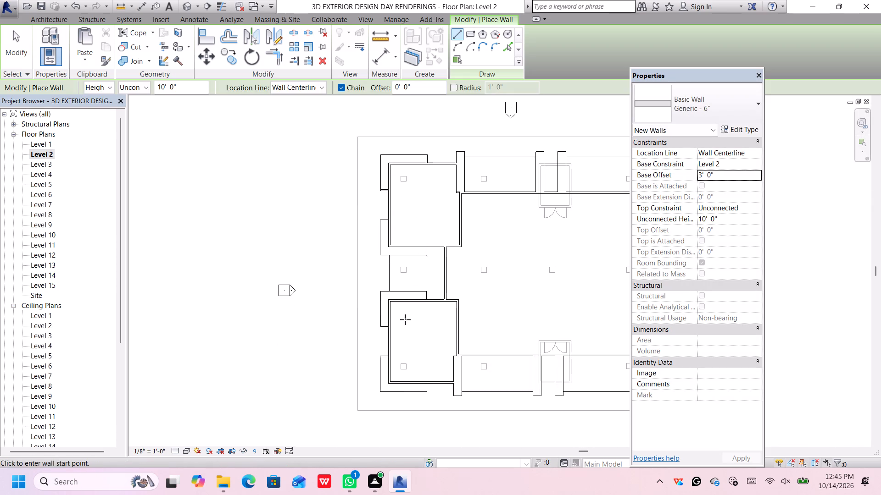
scroll(432, 244, "up", 10)
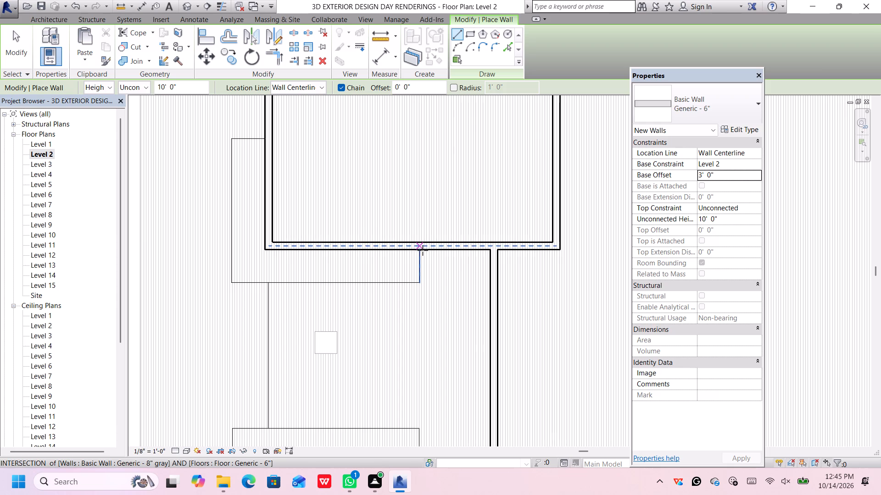
left_click(420, 247)
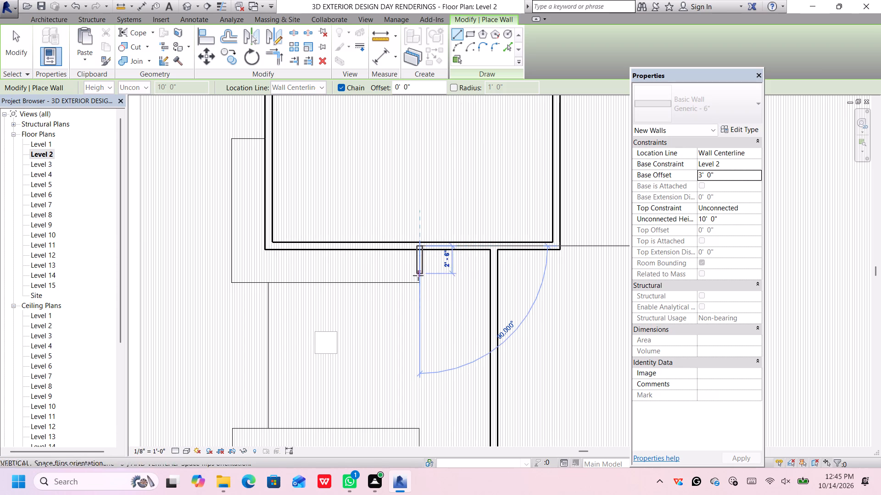
left_click(418, 282)
key("Escape")
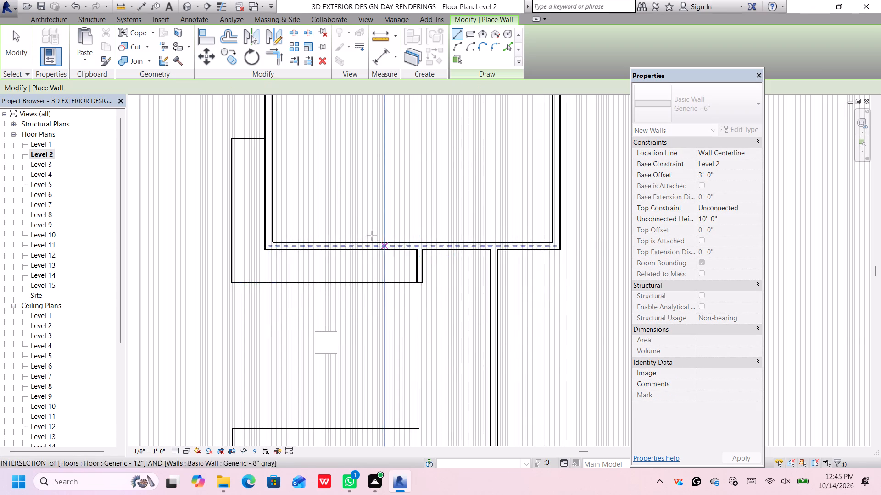
Draw a Generic - 6" wall across the north end of the northwest room's southern strip, from the room's outer wall face to the strip's outer edge.
scroll(358, 228, "down", 1)
middle_click_drag(274, 183, 358, 315)
scroll(357, 280, "up", 4)
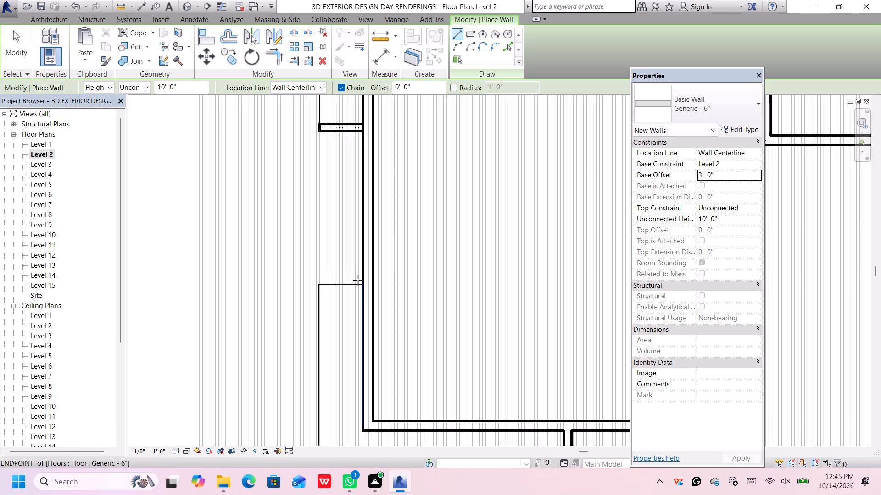
scroll(358, 280, "up", 1)
left_click(364, 286)
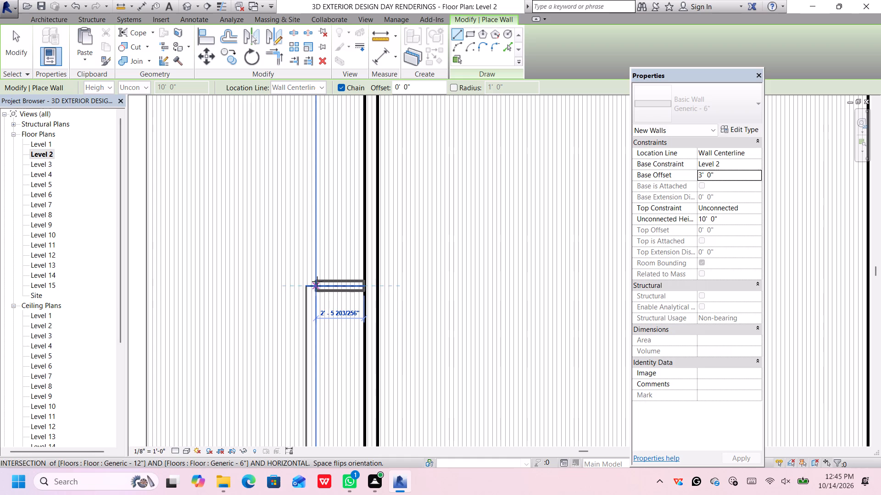
left_click(308, 283)
key("Escape")
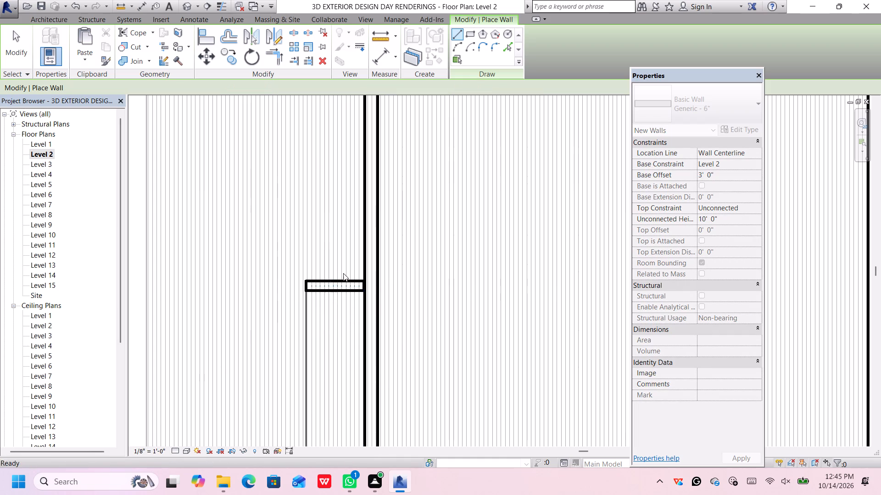
Draw a Generic - 6" wall 3' long across the east end of the southwest corner room's northern L-shaped strip.
scroll(344, 272, "down", 11)
middle_click_drag(413, 381, 406, 211)
scroll(410, 226, "up", 2)
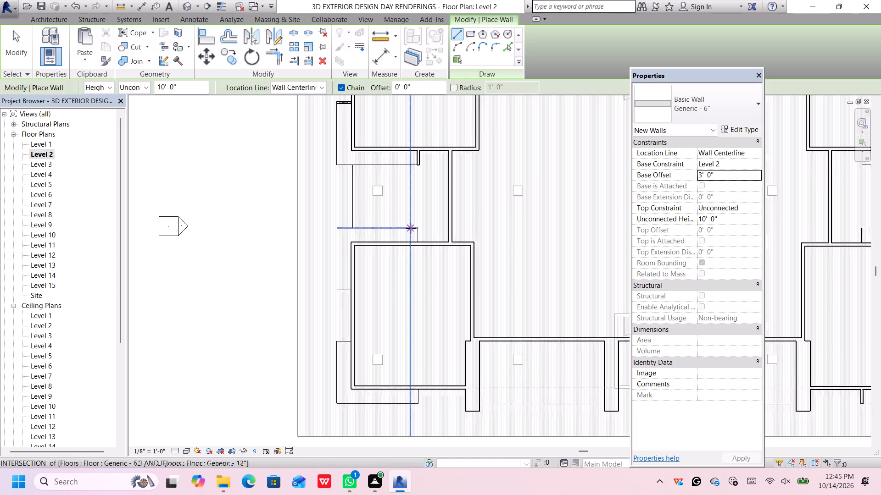
scroll(411, 228, "up", 6)
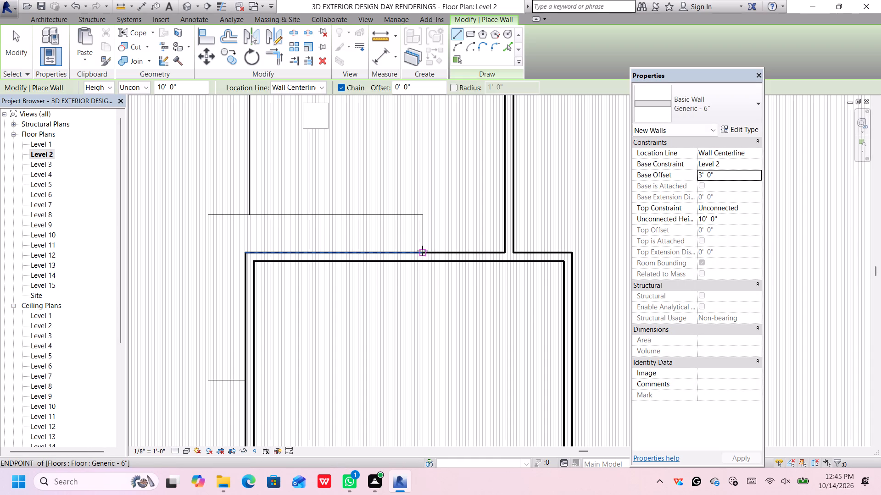
left_click(422, 252)
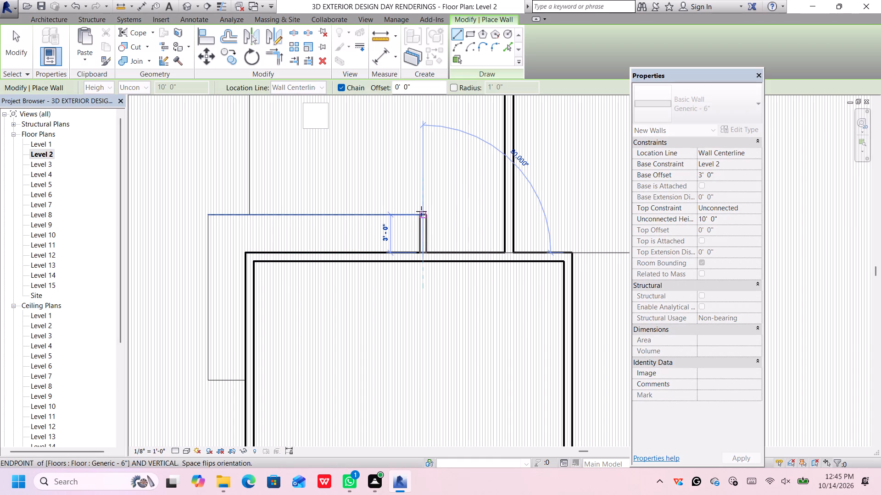
left_click(423, 212)
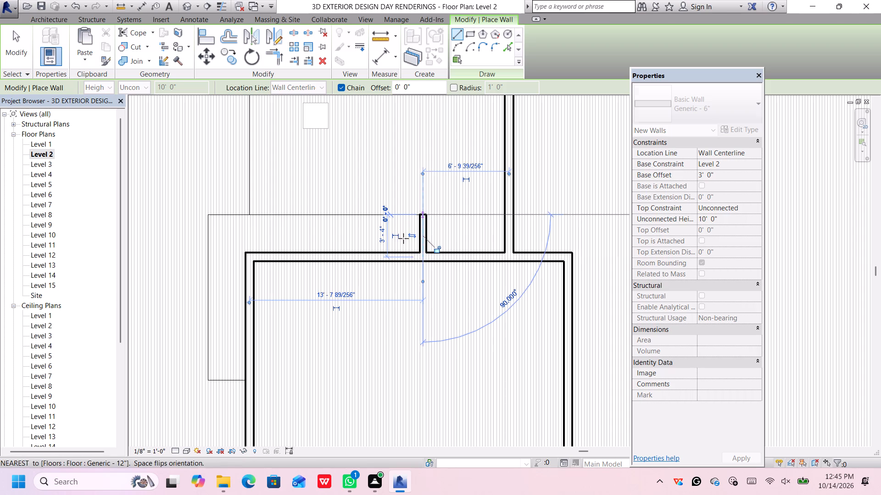
key("Escape")
Draw a Generic - 6" wall about 3' long across the south end of the southwest room's northern strip.
scroll(279, 300, "down", 1)
middle_click_drag(282, 302, 465, 234)
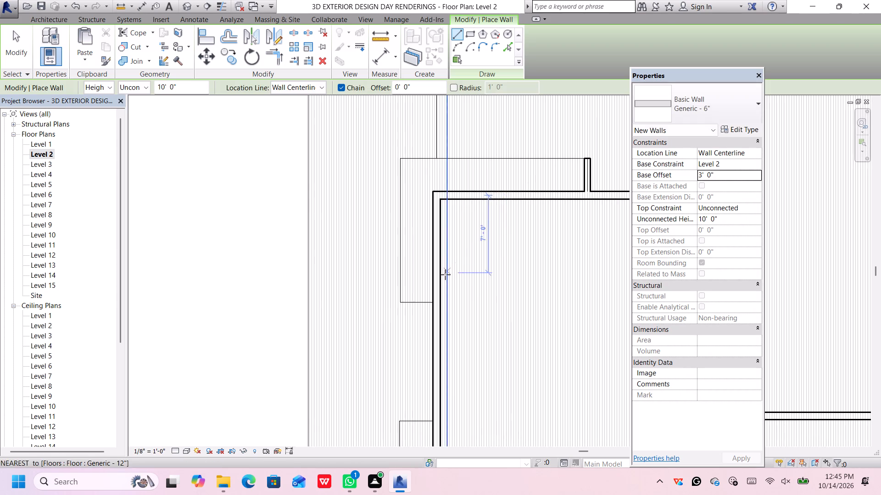
scroll(431, 301, "up", 4)
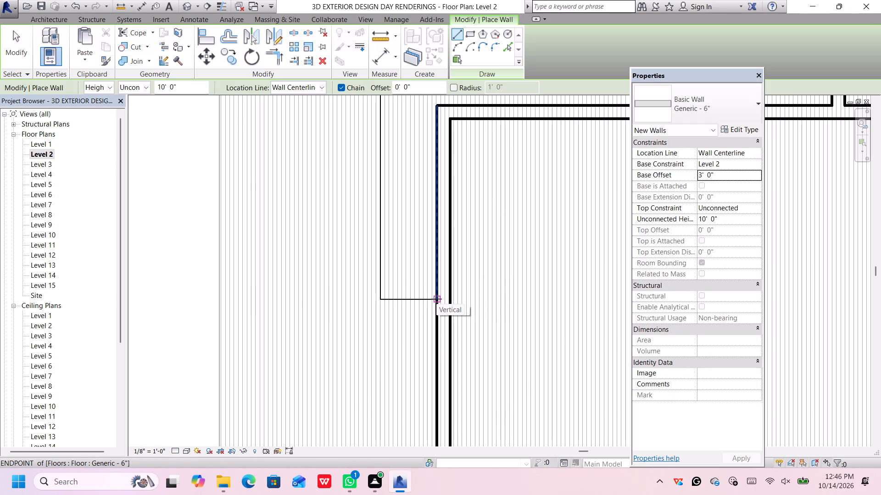
left_click(437, 299)
left_click(377, 300)
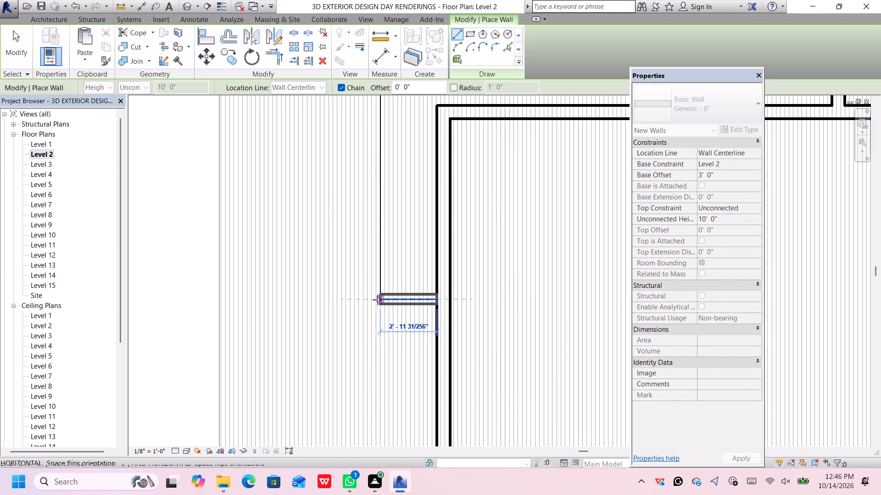
key("Escape")
Draw a Generic - 6" wall about 3'-4" long across the north end of the southwest room's southern strip, starting at the room wall's centerline.
scroll(404, 296, "down", 5)
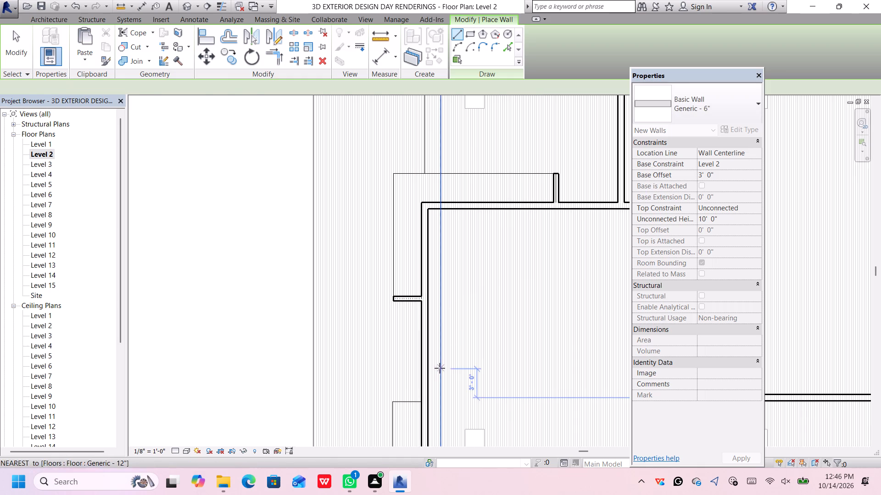
middle_click_drag(440, 368, 445, 239)
scroll(432, 274, "up", 3)
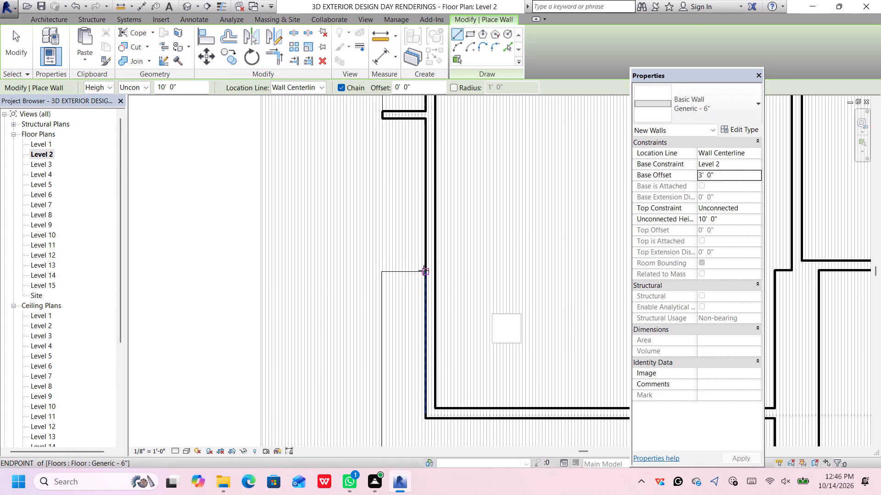
left_click(427, 271)
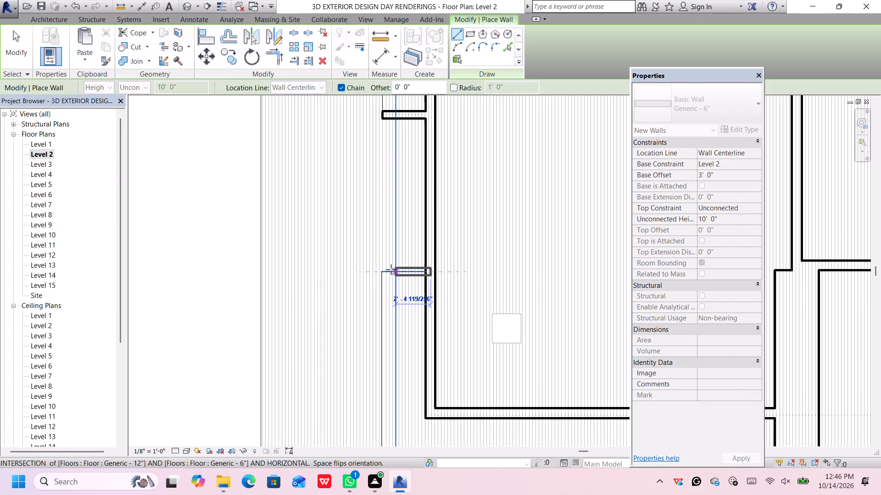
left_click(383, 269)
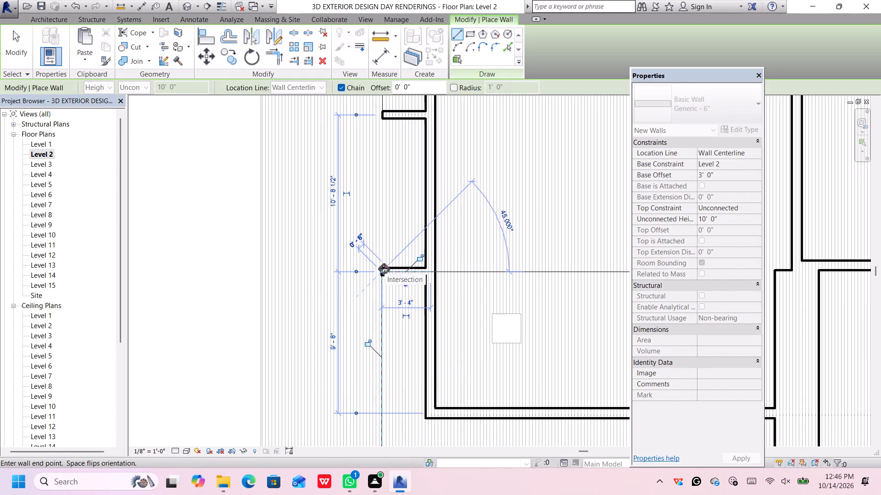
key("Escape")
Draw a Generic - 6" wall about 3'-4" long across the east end of the southwest room's southern strip, starting on the room wall's centerline.
scroll(418, 268, "down", 5)
middle_click_drag(478, 324, 424, 283)
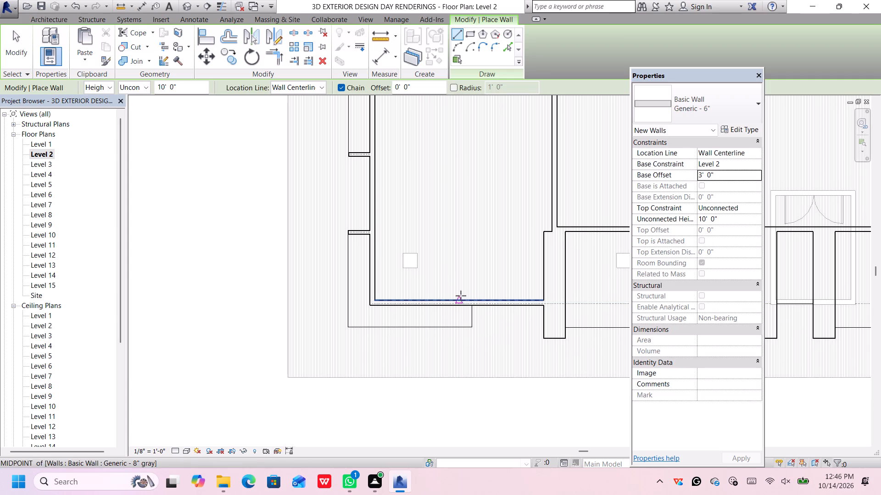
scroll(461, 296, "up", 7)
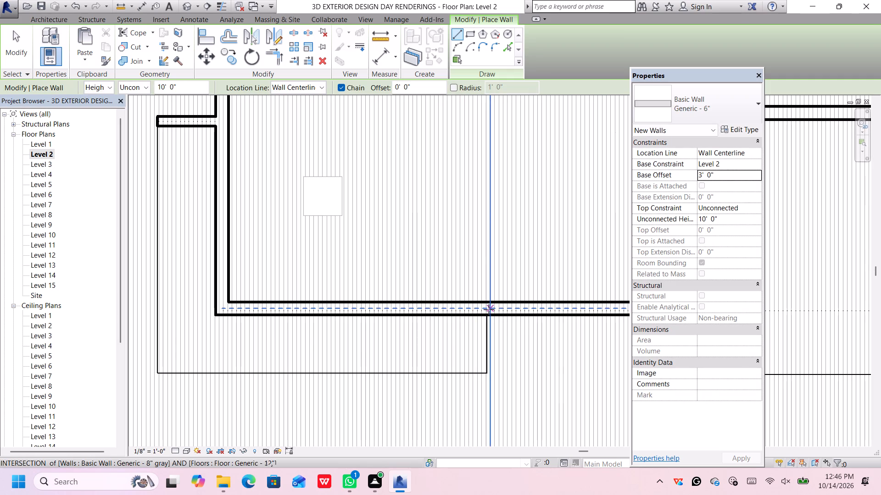
left_click(484, 308)
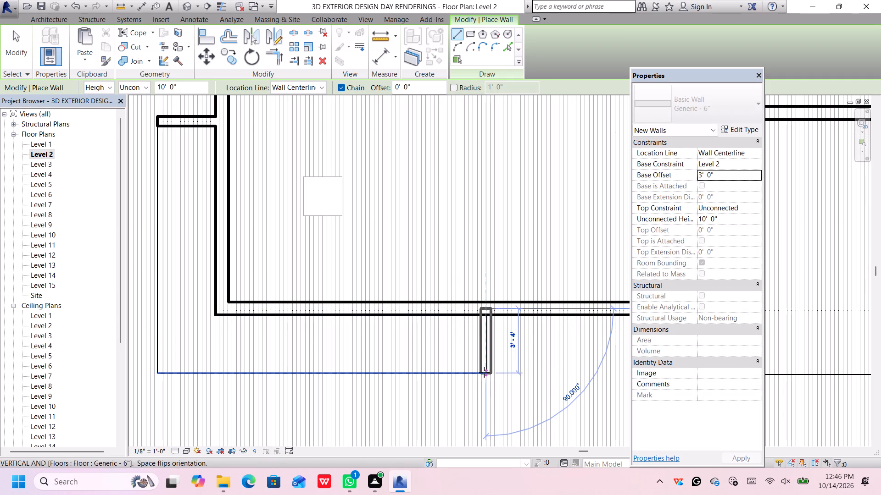
scroll(485, 369, "up", 5)
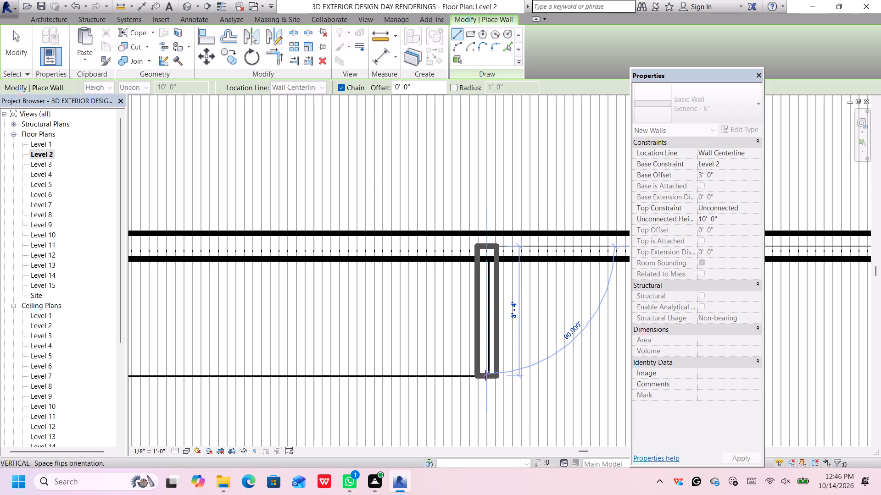
scroll(485, 374, "up", 6)
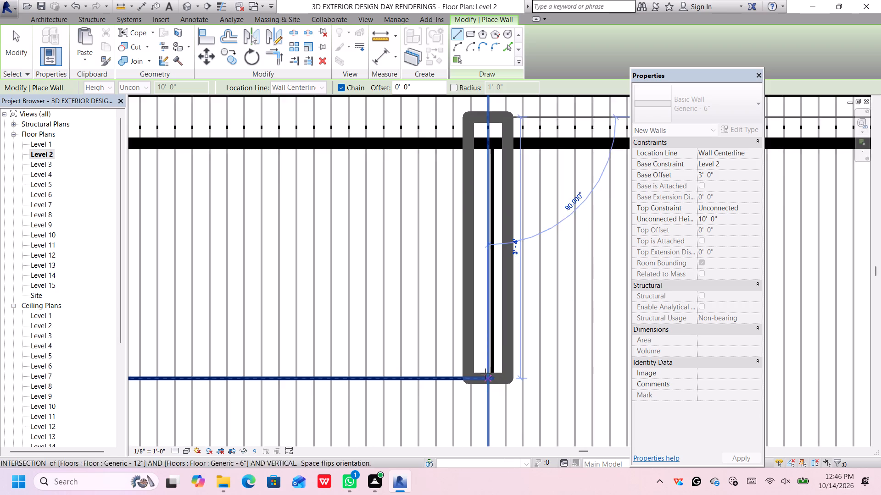
left_click(486, 375)
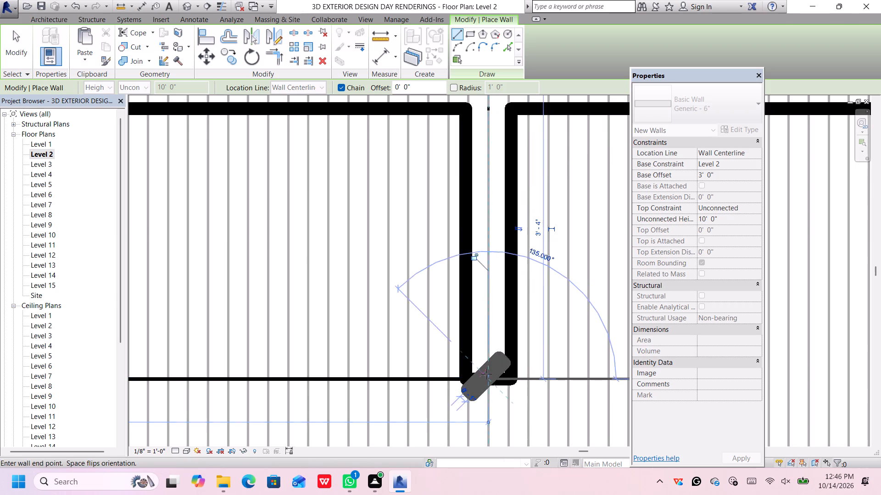
scroll(487, 371, "down", 13)
key("Escape")
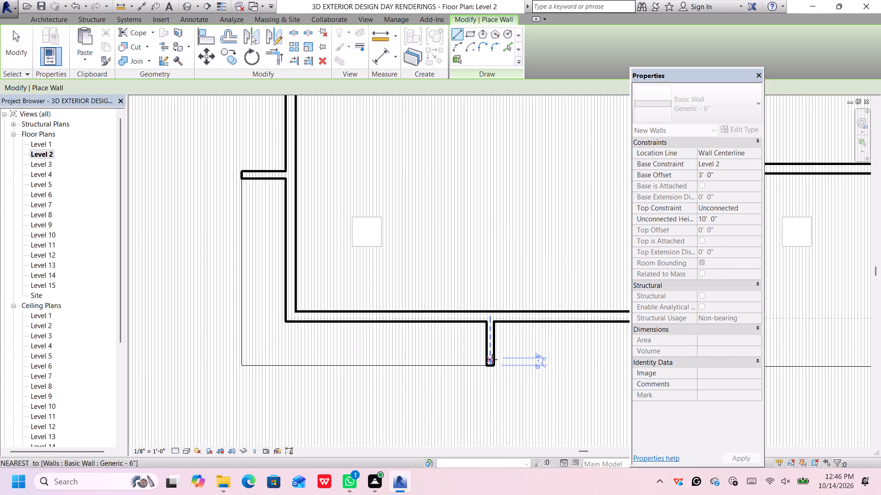
Finish placing walls and examine the building with its new strip-end walls in an isometric 3D view.
scroll(492, 359, "down", 8)
middle_click_drag(518, 333, 446, 238)
scroll(466, 273, "down", 4)
scroll(477, 322, "up", 1)
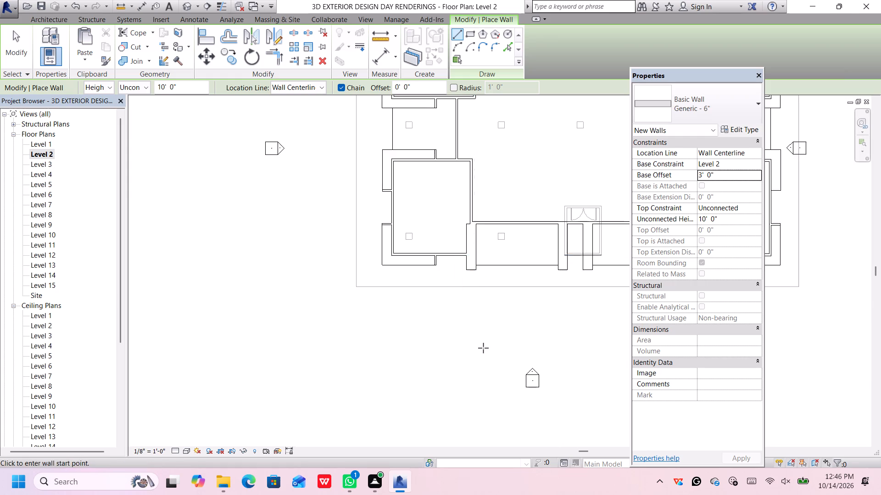
middle_click_drag(483, 348, 439, 385)
scroll(455, 368, "down", 4)
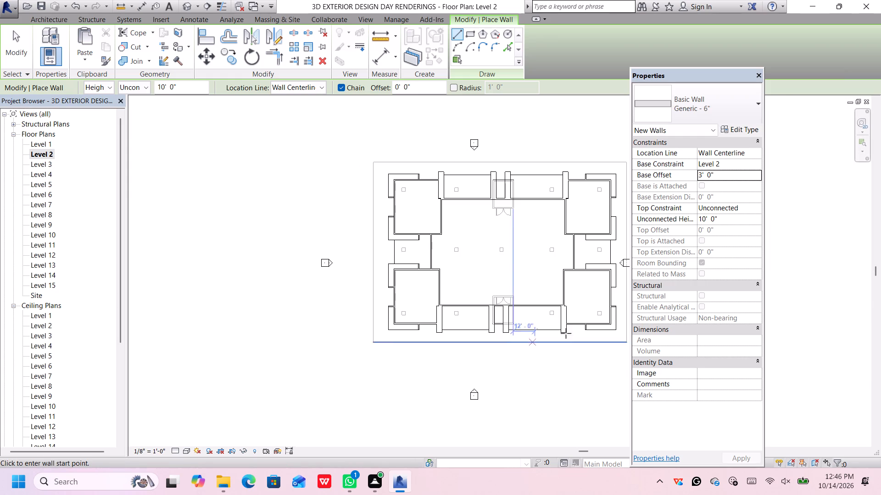
key("Escape")
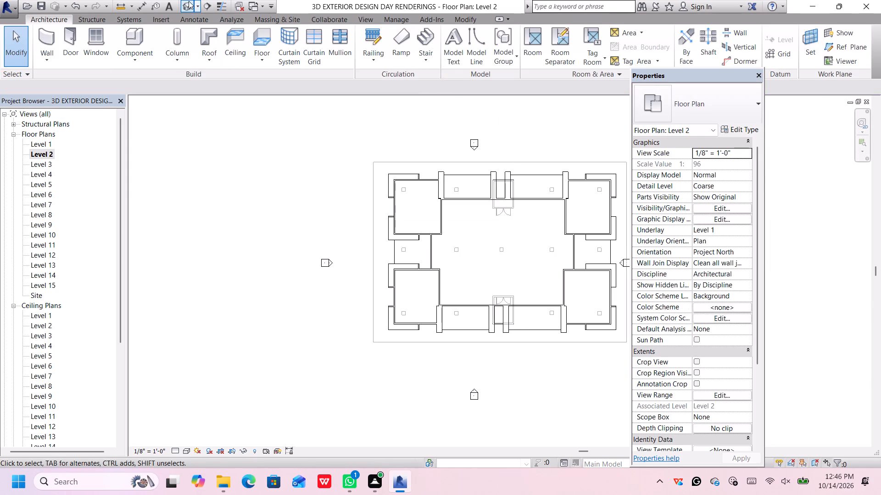
left_click(188, 2)
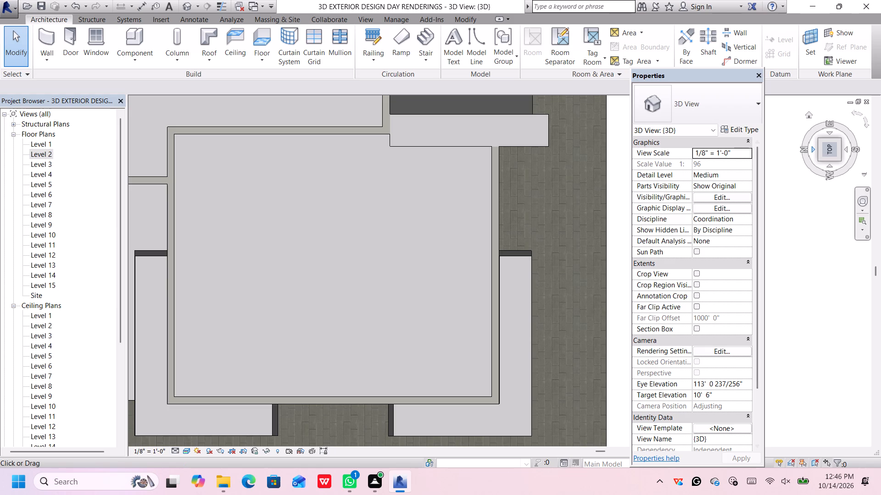
left_click(821, 159)
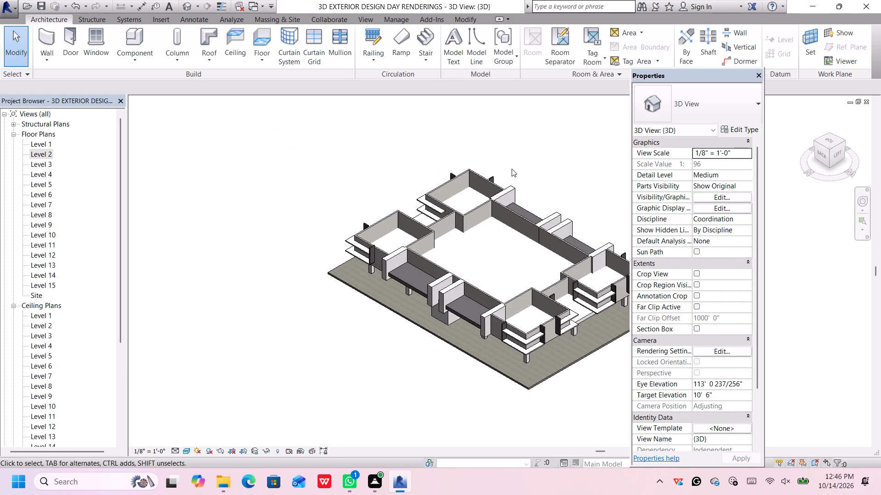
middle_click_drag(547, 281, 467, 217)
scroll(560, 231, "up", 2)
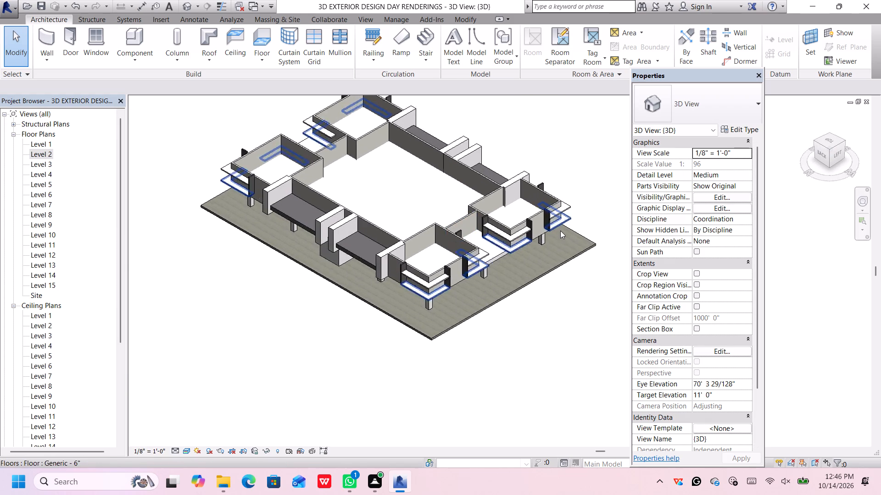
Set the base offset of the Generic - 6" wall at the north end of the southwest room's southern strip to 2' 6".
scroll(560, 231, "up", 7)
left_click(552, 209)
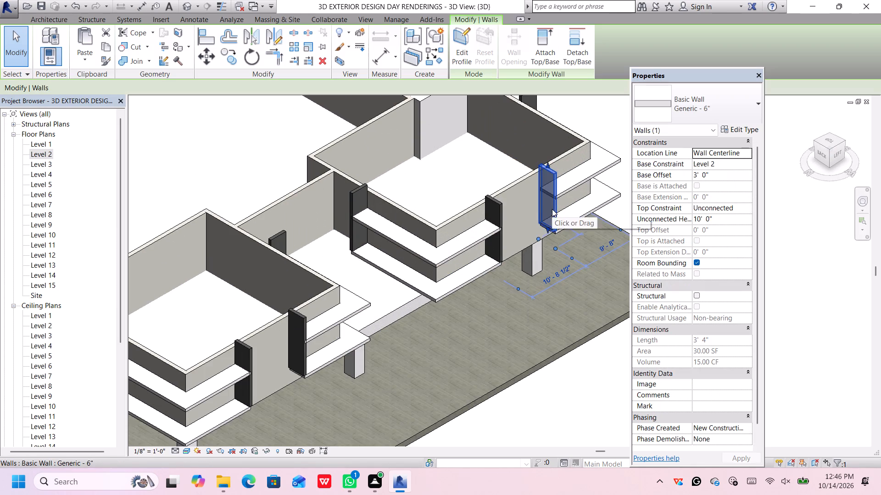
scroll(552, 209, "up", 4)
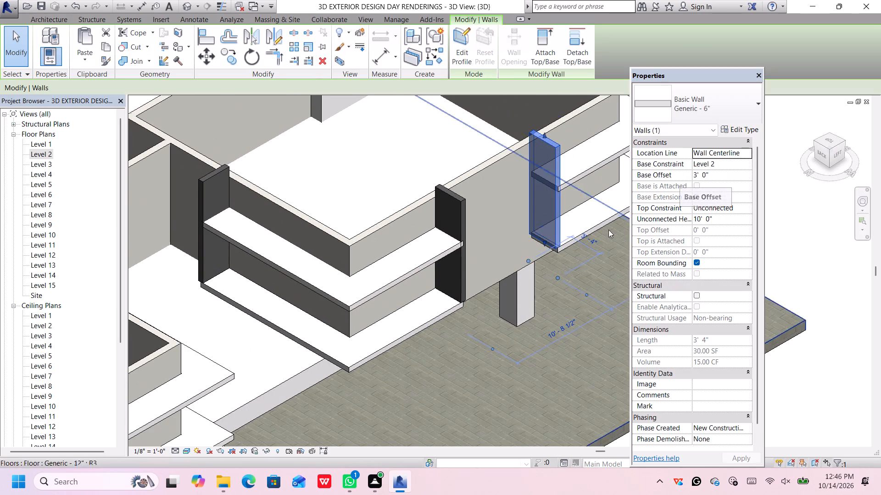
scroll(587, 243, "up", 5)
scroll(531, 247, "up", 1)
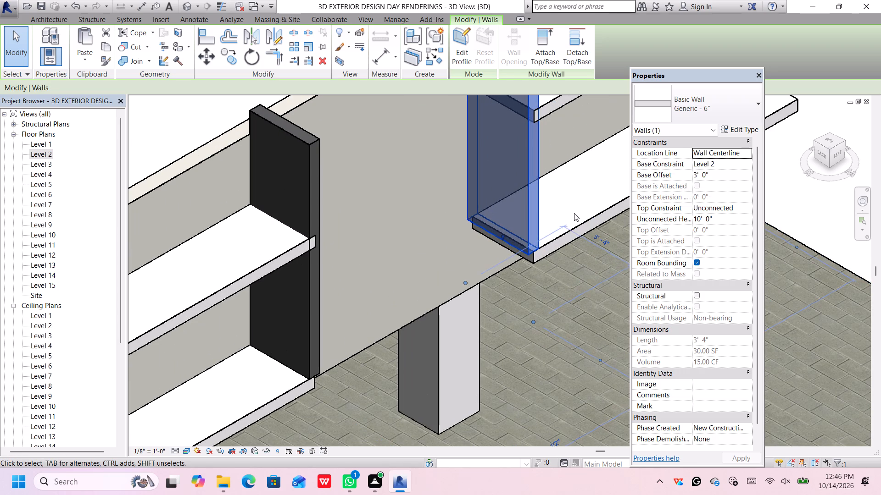
left_click(711, 176)
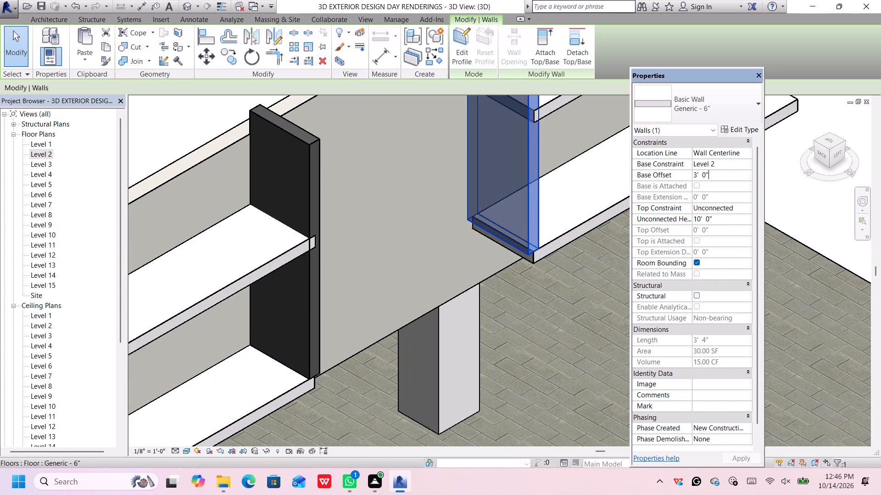
key("BackSpace")
key("BackSpace")
key("BackSpace")
key("BackSpace")
key("BackSpace")
key("BackSpace")
key("BackSpace")
key("BackSpace")
key("BackSpace")
key("BackSpace")
key("2")
type("'6")
key("shift+quotedbl")
key("Return")
key("Return")
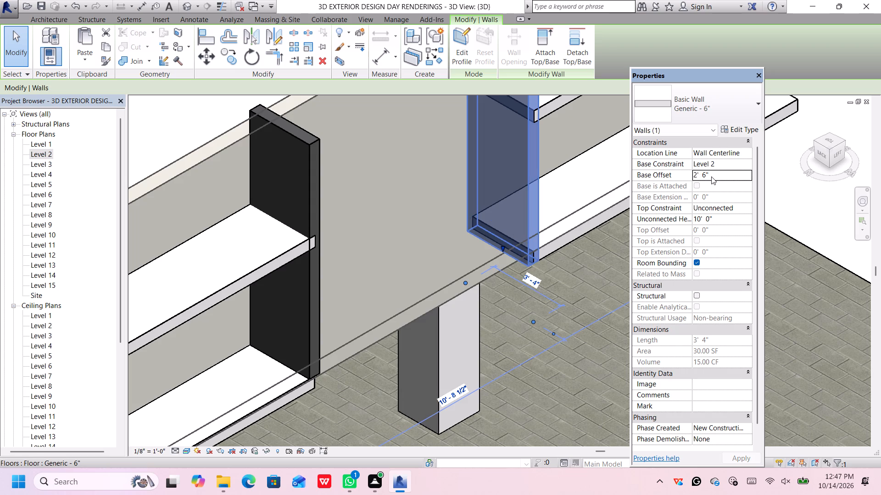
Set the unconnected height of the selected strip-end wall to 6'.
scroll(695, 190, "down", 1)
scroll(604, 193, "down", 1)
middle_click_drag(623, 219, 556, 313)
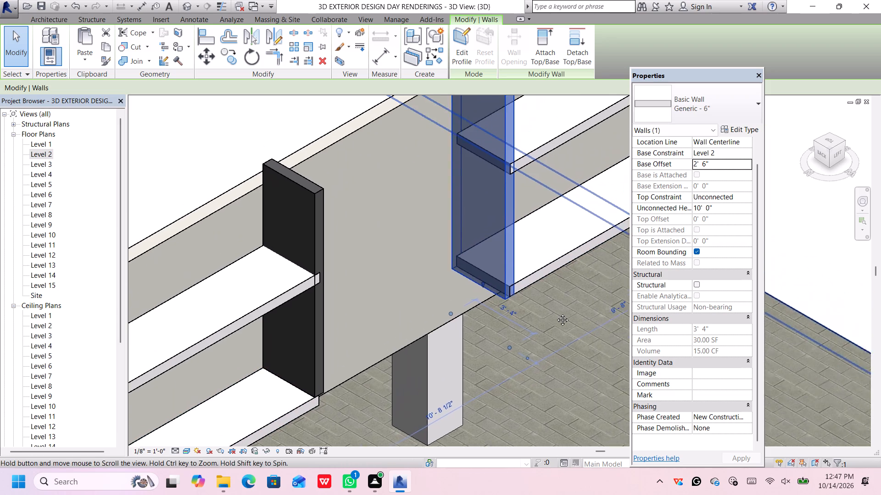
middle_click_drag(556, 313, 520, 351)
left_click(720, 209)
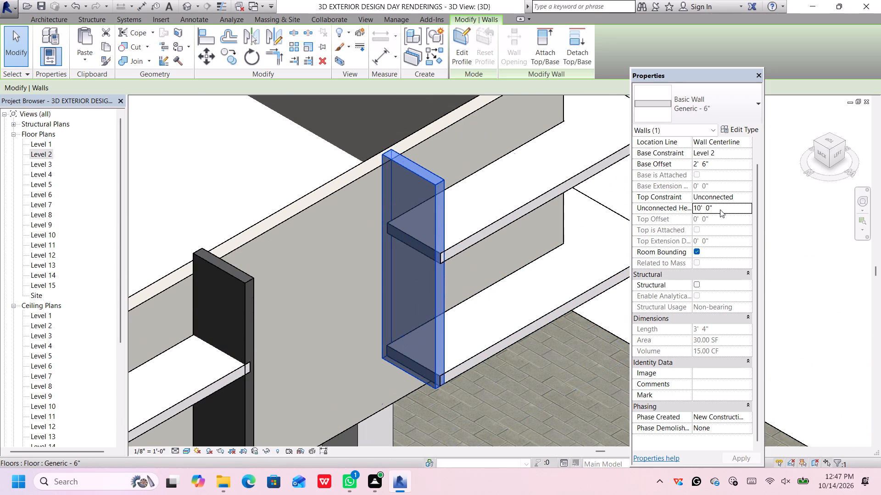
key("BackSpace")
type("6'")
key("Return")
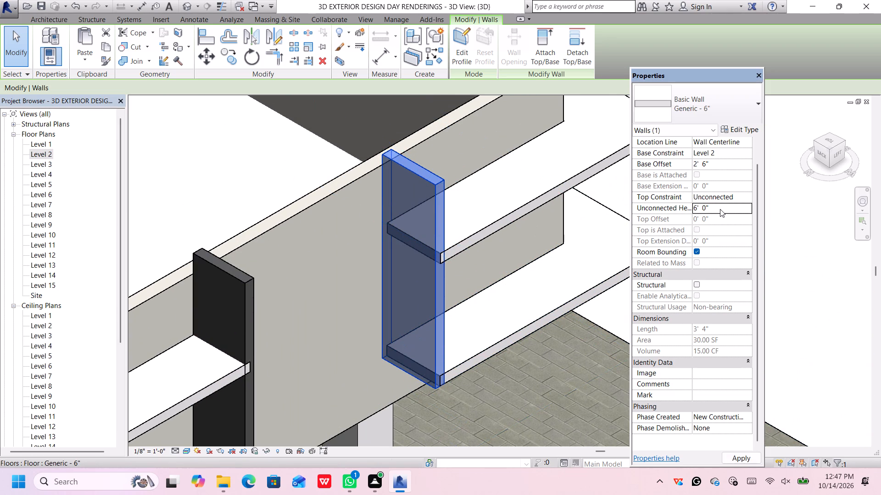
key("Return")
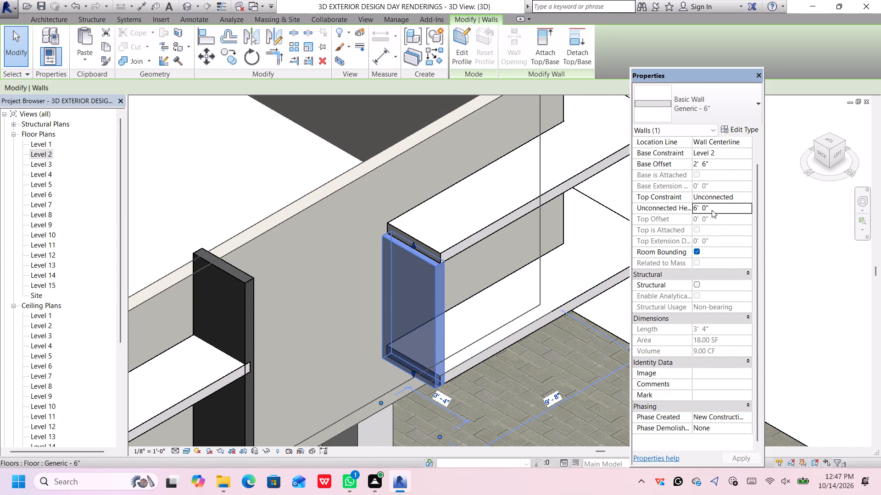
Set the strip-end wall's unconnected height to 6' 6".
left_click(717, 204)
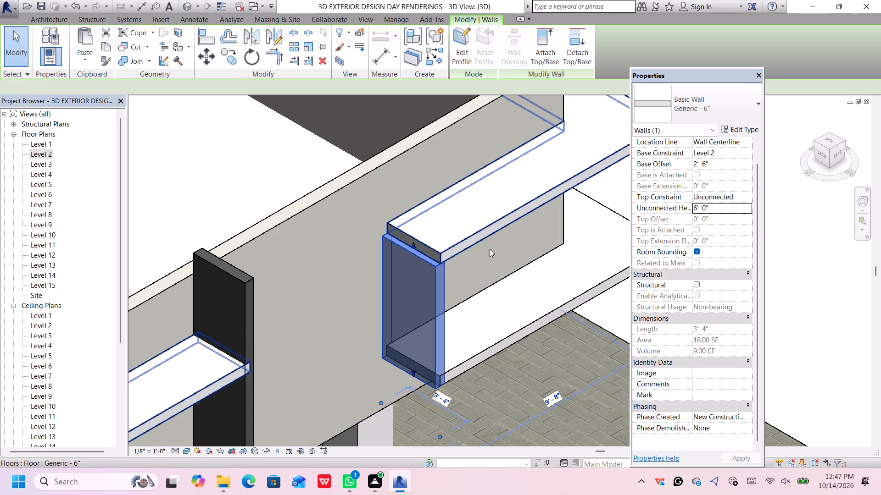
left_click(707, 205)
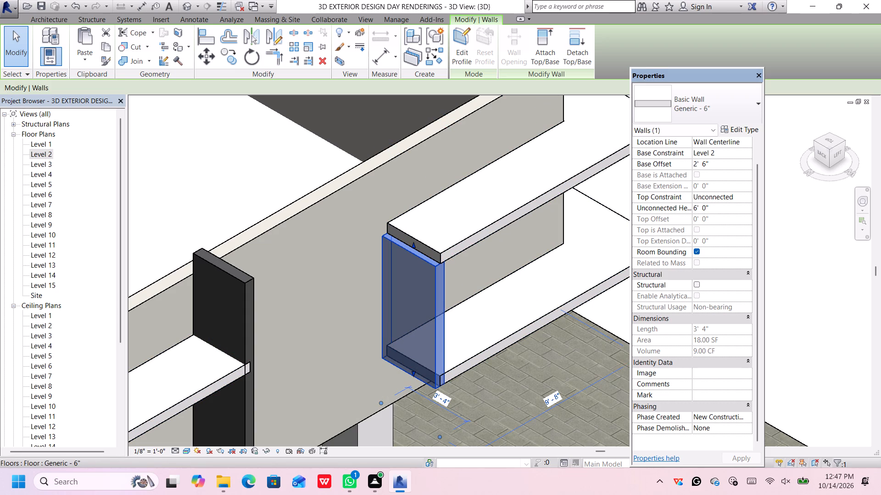
key("BackSpace")
key("6")
key("shift+quotedbl")
key("Return")
left_click(524, 245)
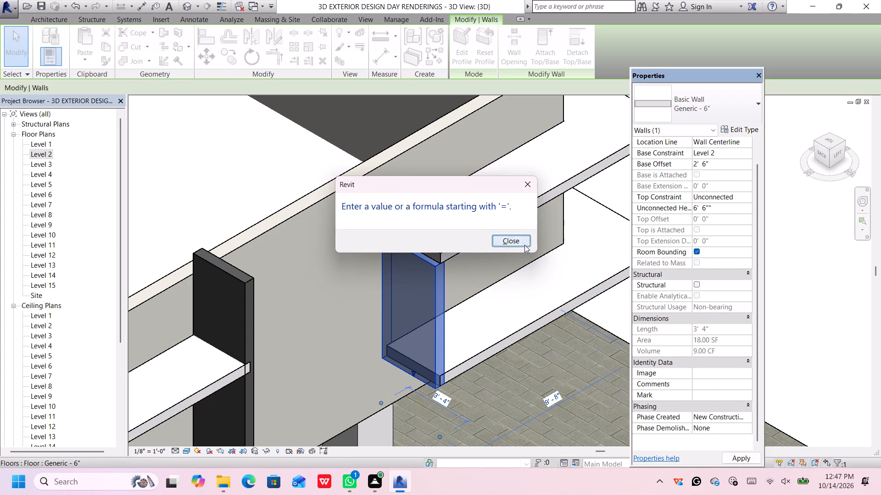
left_click(705, 212)
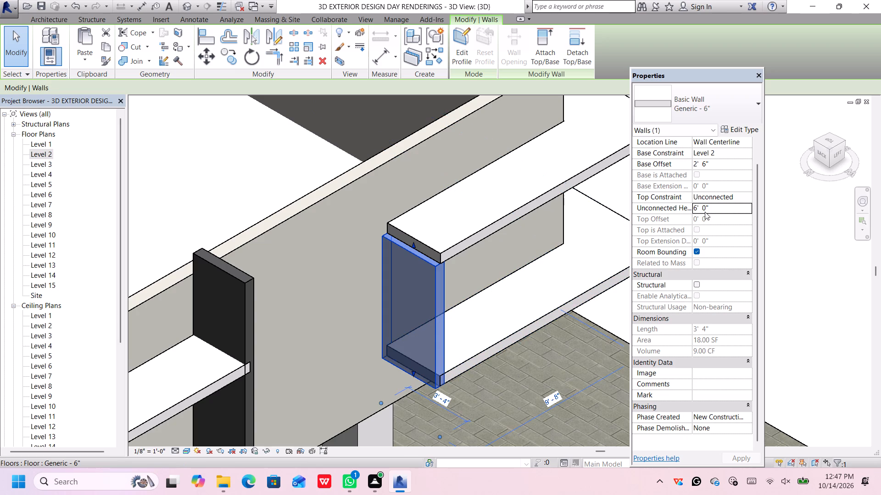
left_click(705, 211)
key("BackSpace")
key("6")
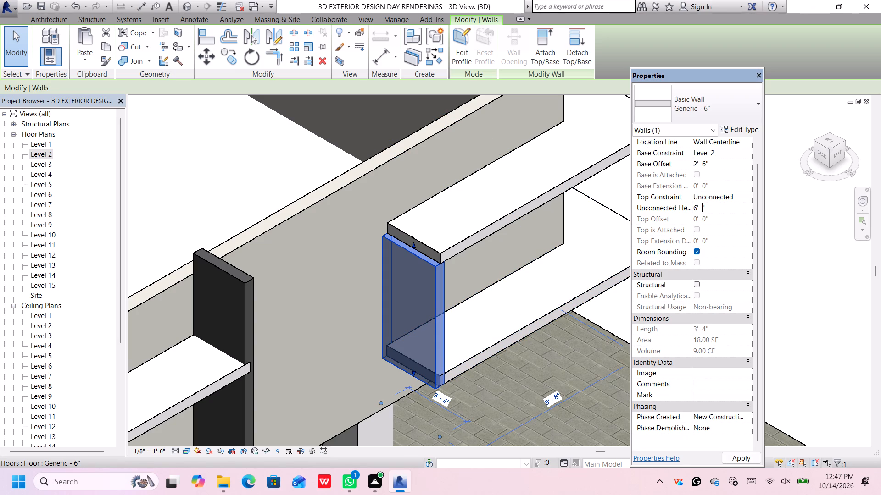
key("Return")
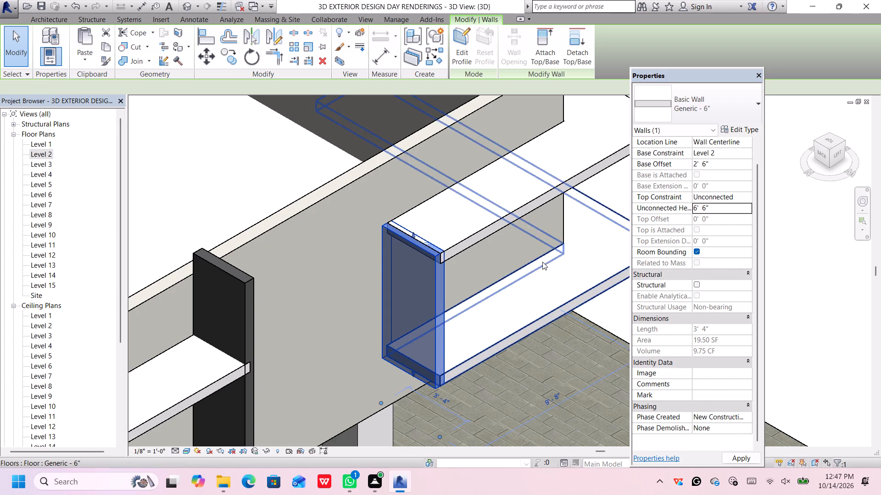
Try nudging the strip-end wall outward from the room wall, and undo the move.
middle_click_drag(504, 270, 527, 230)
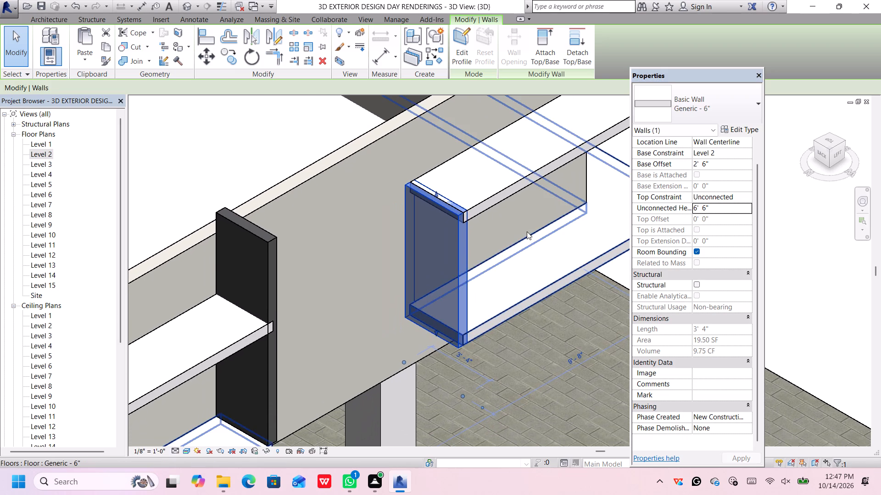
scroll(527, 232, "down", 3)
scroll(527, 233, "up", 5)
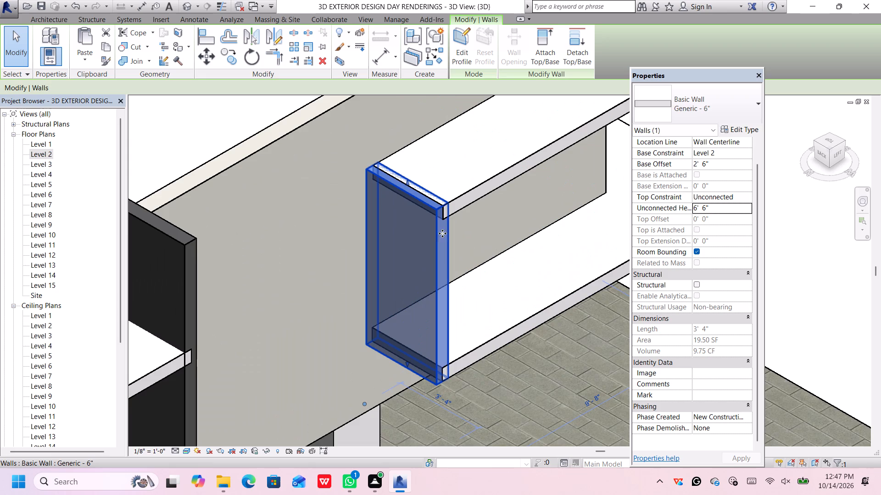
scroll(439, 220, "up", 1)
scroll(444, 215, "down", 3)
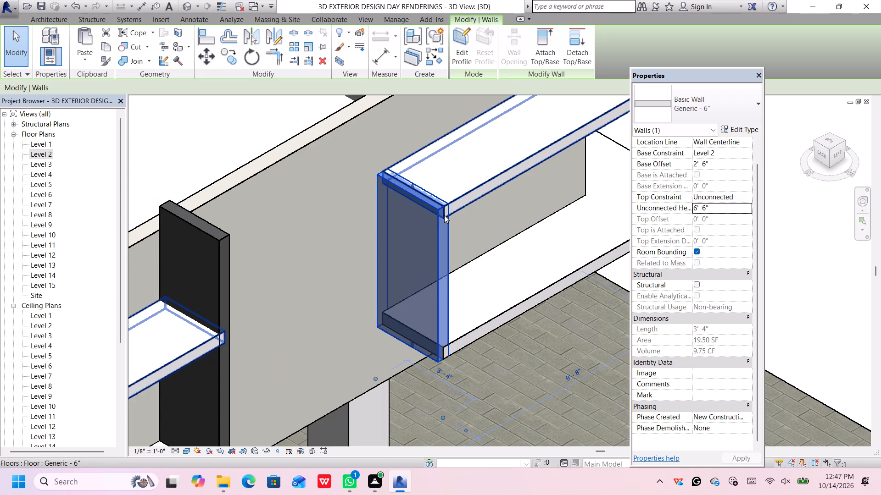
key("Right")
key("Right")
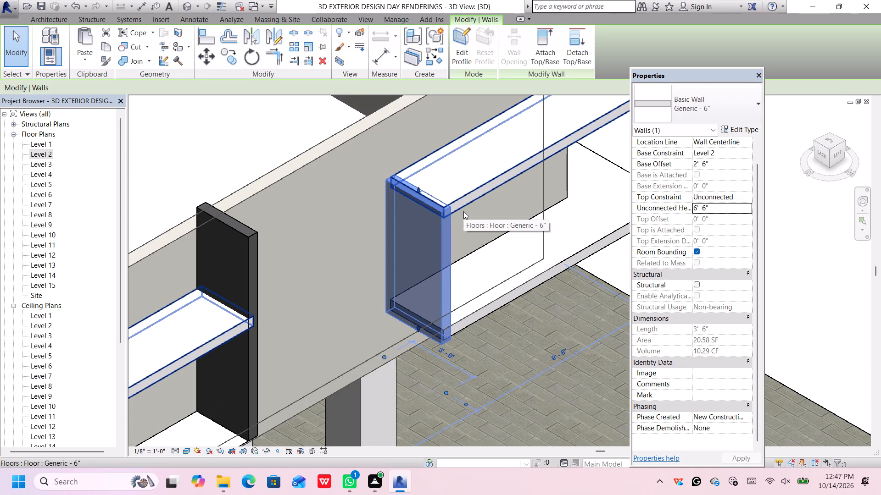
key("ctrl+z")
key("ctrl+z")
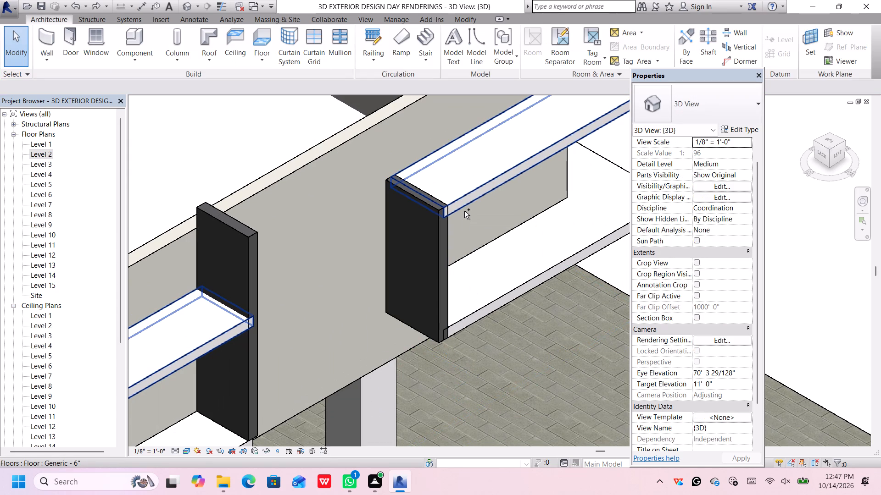
Nudge the strip-end wall about 3" north so that it sits just beyond the end of the strip's slabs.
scroll(437, 228, "up", 2, "ctrl")
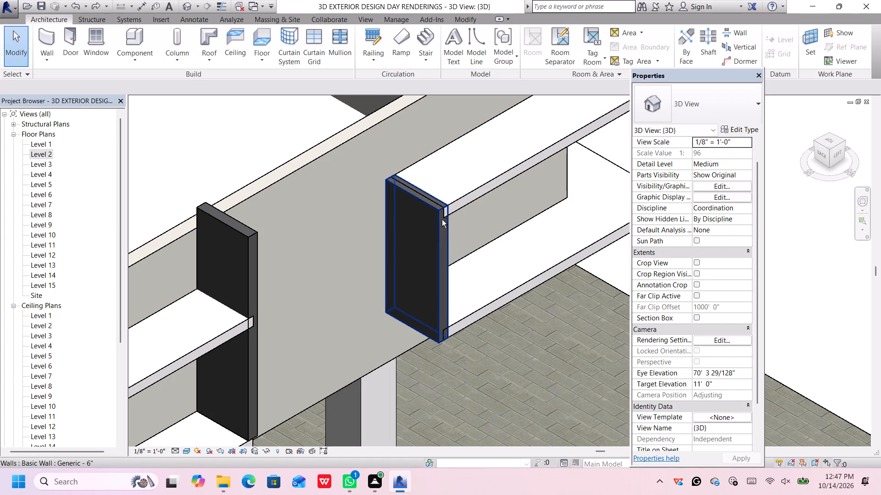
scroll(442, 220, "up", 1, "ctrl")
scroll(447, 216, "down", 5, "ctrl")
scroll(445, 226, "up", 1, "ctrl")
left_click(445, 226, "ctrl")
middle_click_drag(449, 221, 443, 236, "ctrl")
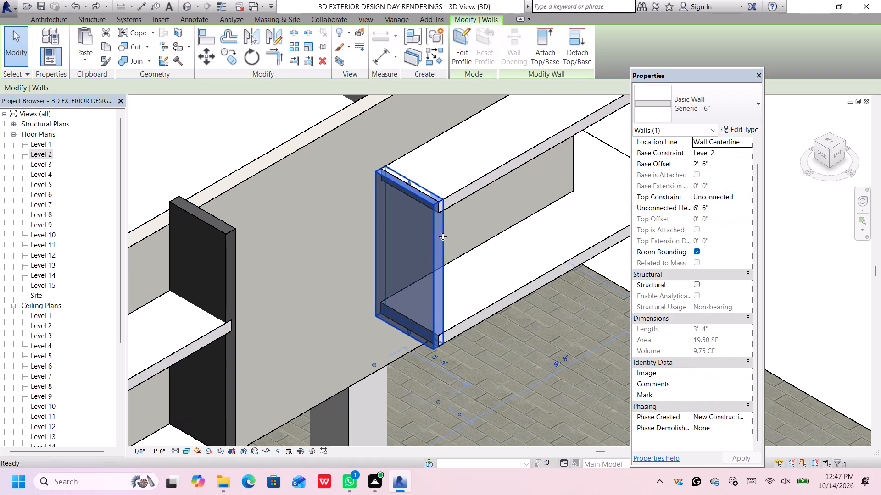
scroll(443, 231, "up", 5, "ctrl")
key("ctrl+Down")
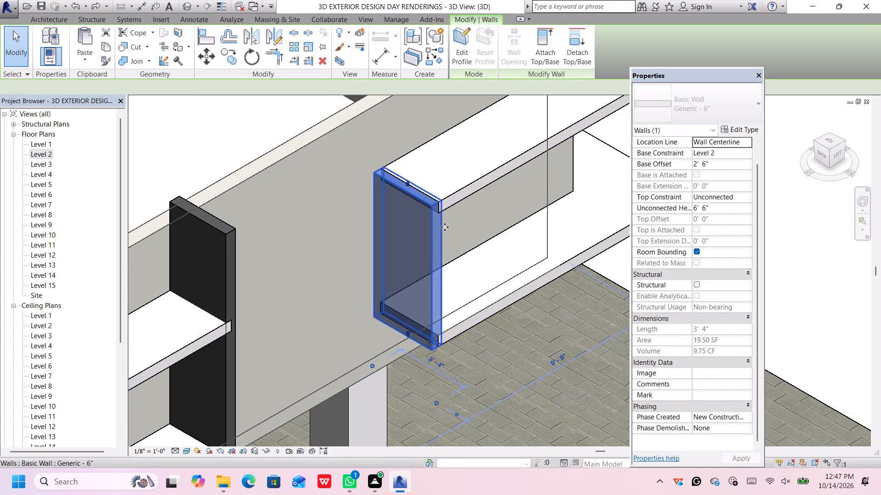
key("Down")
key("Down")
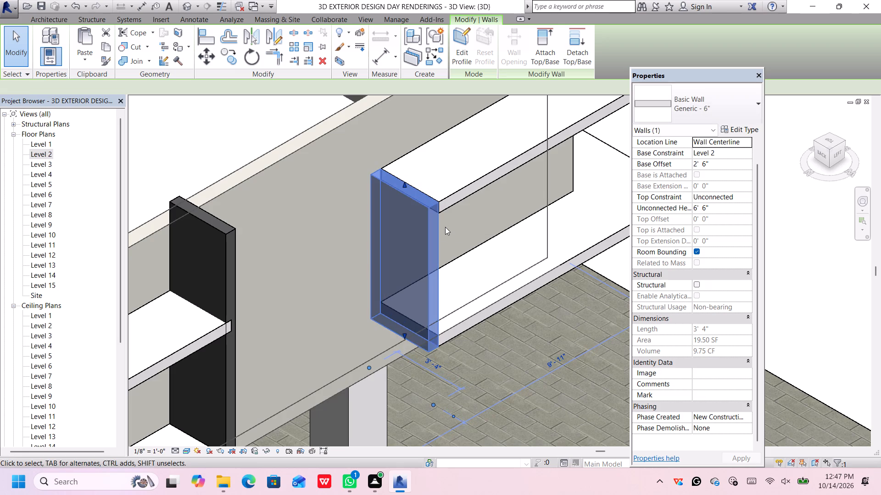
Fine-nudge the strip-end wall back south to close the small gap at the slab corner, leaving its length at 3' 3 15/16".
scroll(447, 225, "down", 7)
scroll(462, 216, "up", 7)
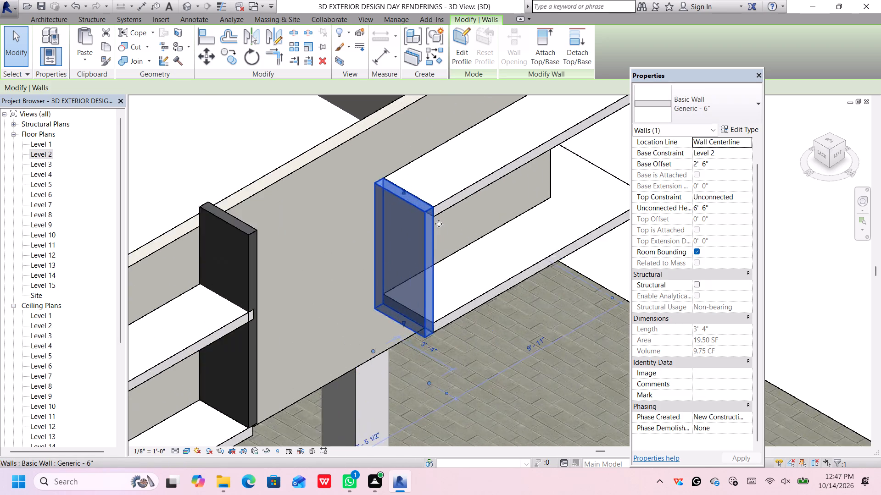
scroll(439, 224, "up", 14)
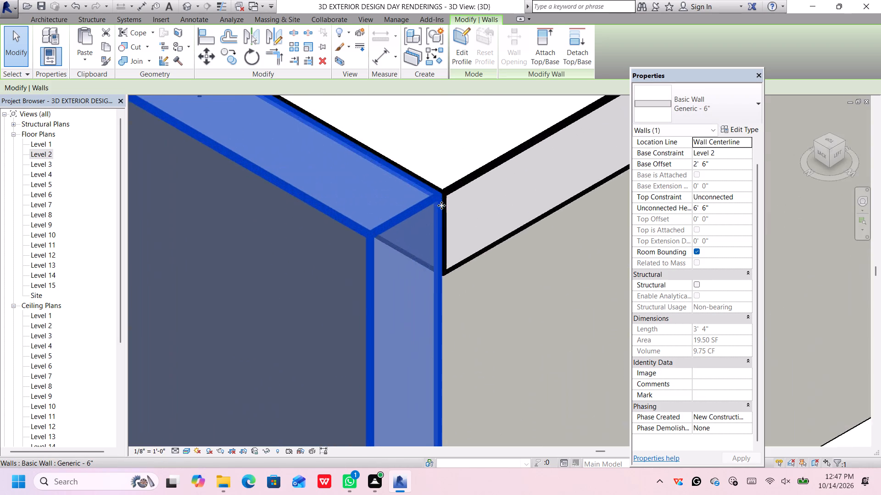
scroll(441, 205, "up", 7)
key("Right")
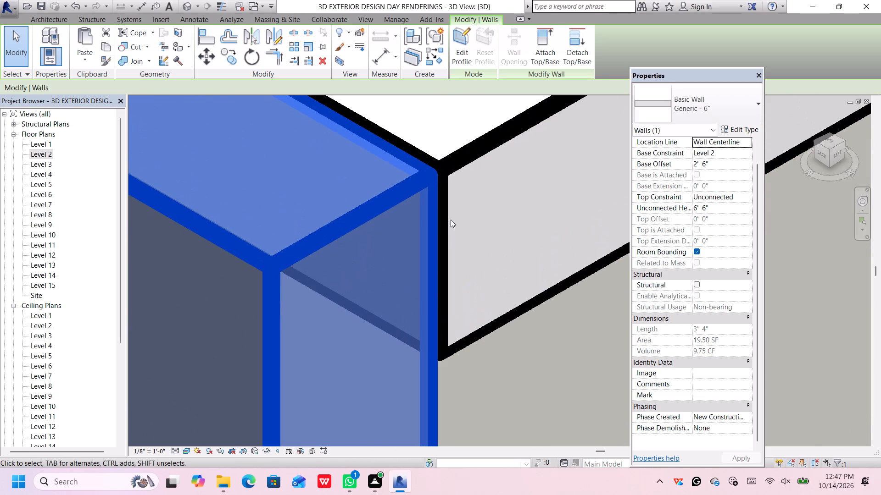
key("Right")
key("Left")
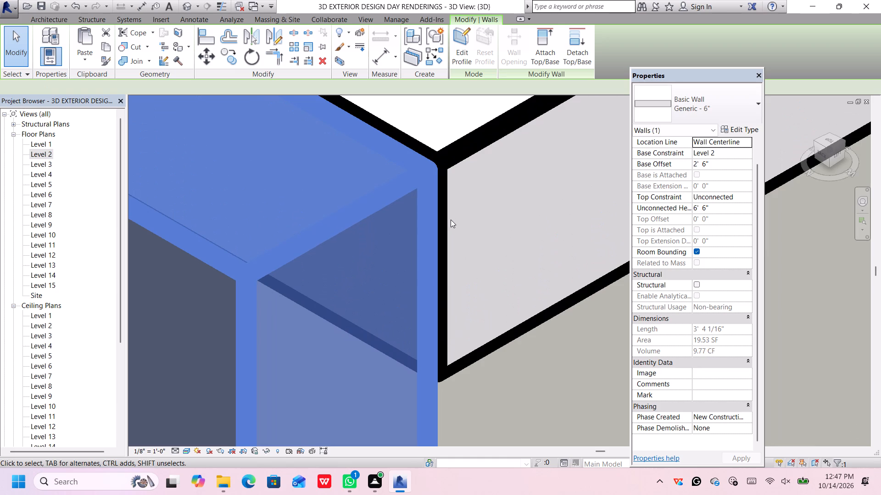
key("Left")
key("Left")
key("Up")
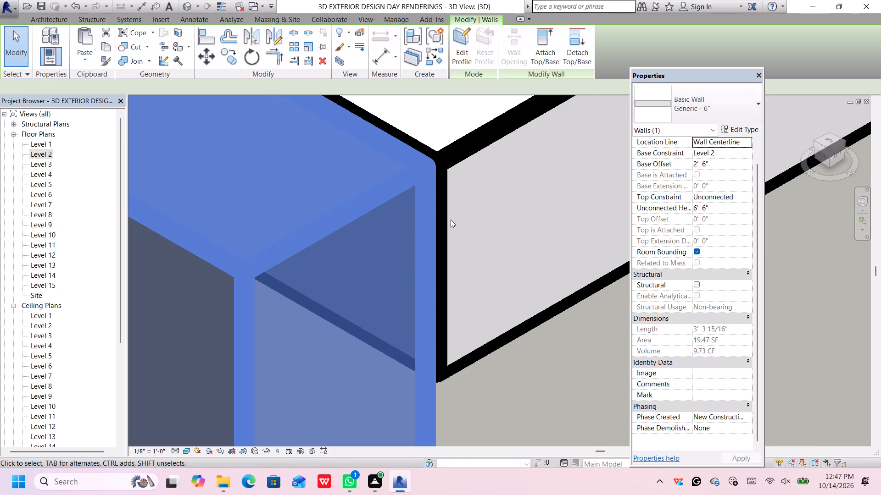
key("Up")
key("Up")
key("Up")
key("Up")
key("Up")
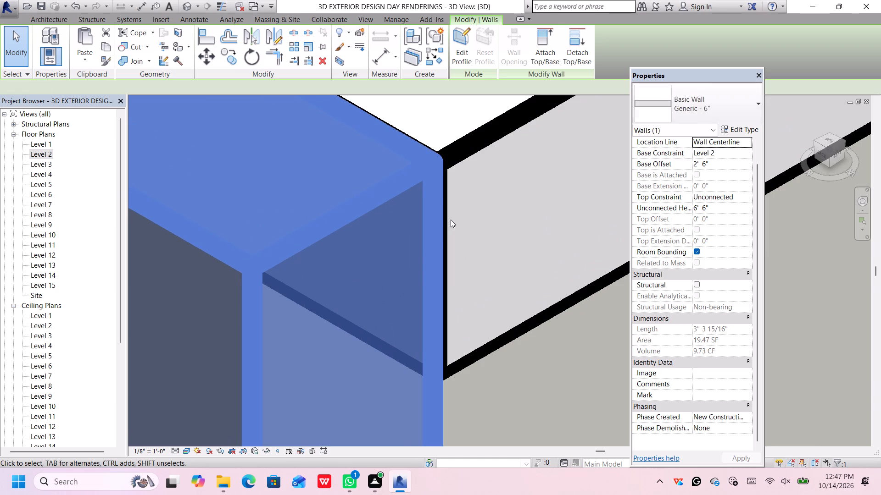
key("Up")
scroll(451, 220, "down", 7)
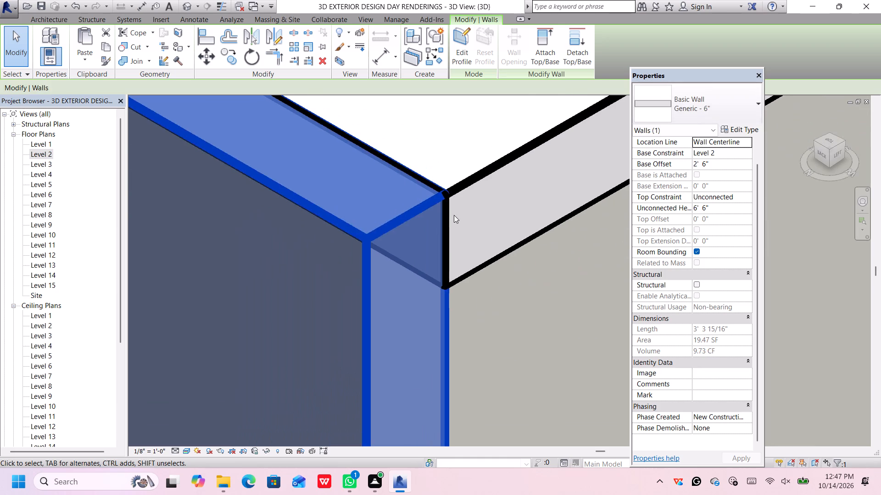
Set the base offset to 2' 6" for the end wall on the outer facade of the same room's other L-shaped strip.
scroll(454, 215, "down", 19)
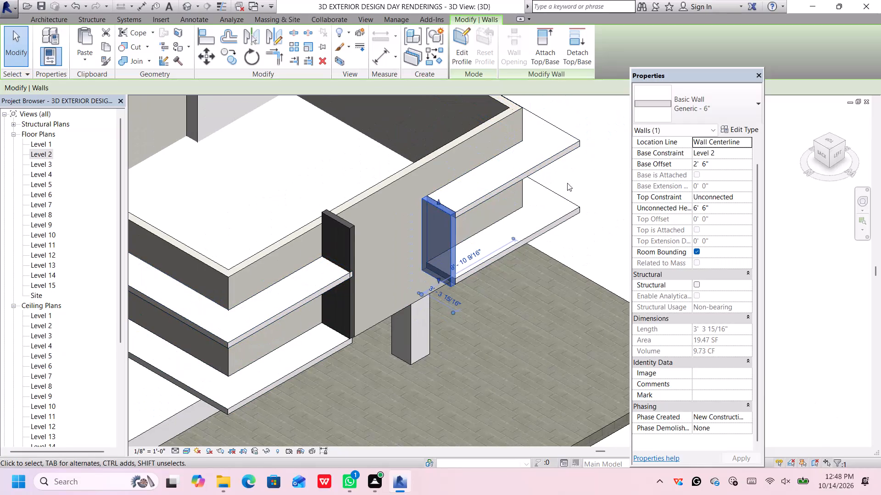
left_click(587, 185)
scroll(578, 190, "down", 2)
middle_click_drag(567, 202, 552, 148)
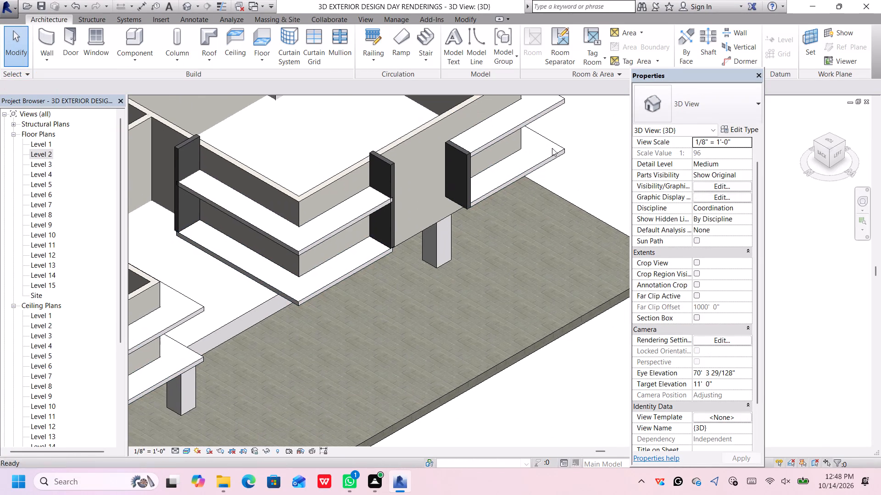
middle_click_drag(381, 206, 396, 227)
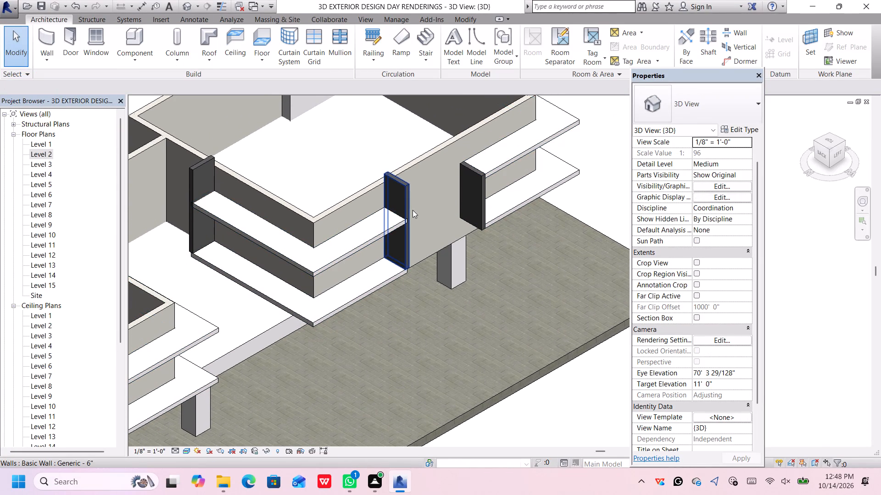
scroll(412, 208, "down", 2)
middle_click_drag(412, 209, 419, 232)
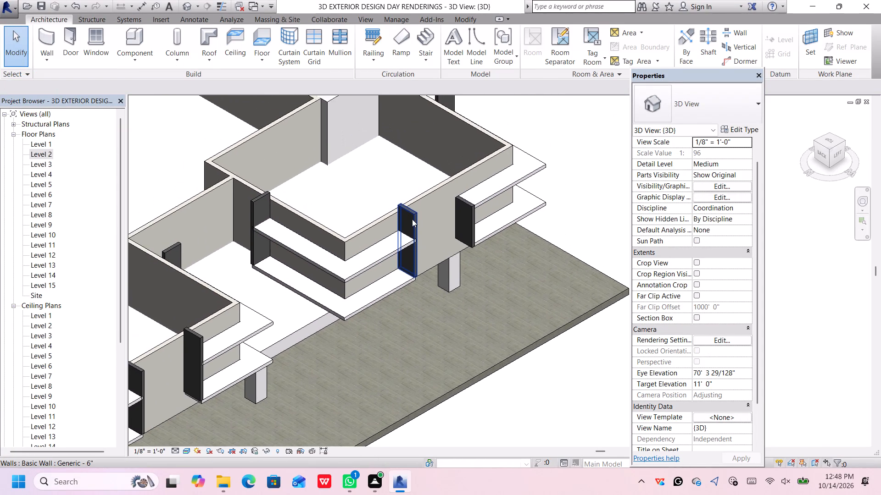
scroll(411, 218, "up", 2)
left_click(414, 214)
scroll(421, 259, "up", 2)
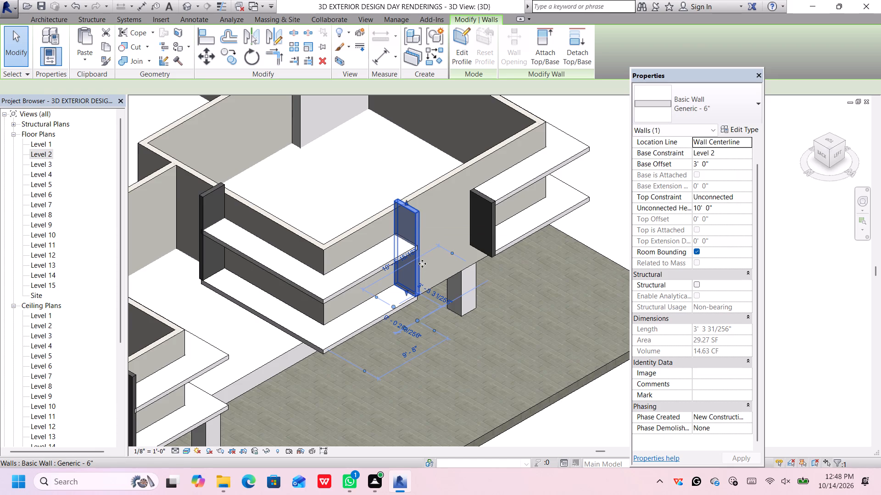
scroll(422, 264, "up", 5)
middle_click_drag(413, 318, 406, 293)
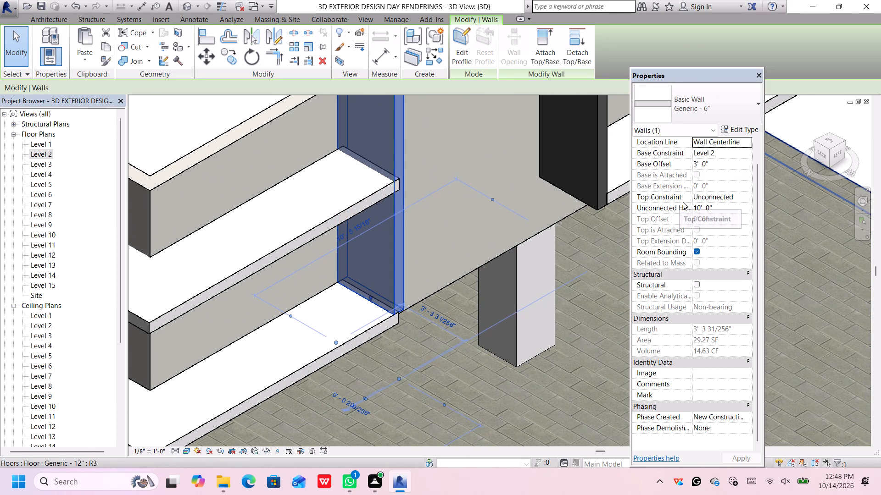
left_click(727, 165)
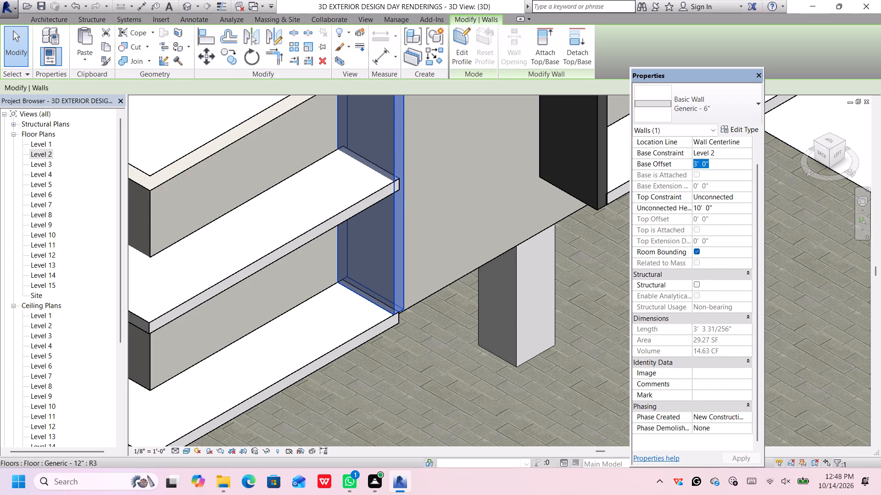
key("BackSpace")
type("2'6\"")
key("Return")
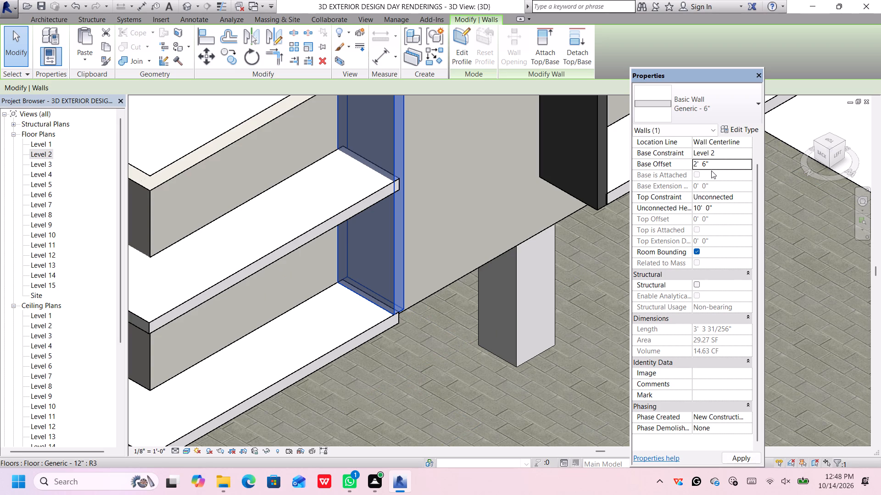
Set this strip-end wall's unconnected height to 6' 6".
scroll(711, 170, "up", 1)
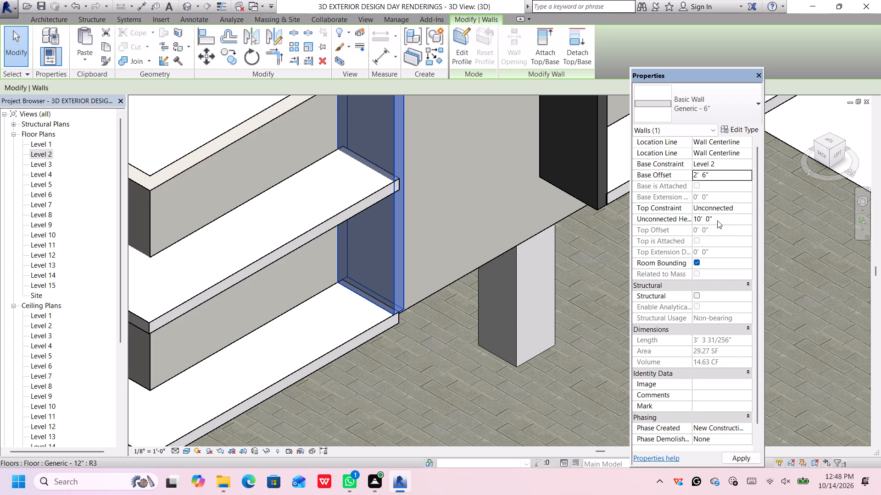
left_click(717, 220)
key("BackSpace")
key("BackSpace")
key("BackSpace")
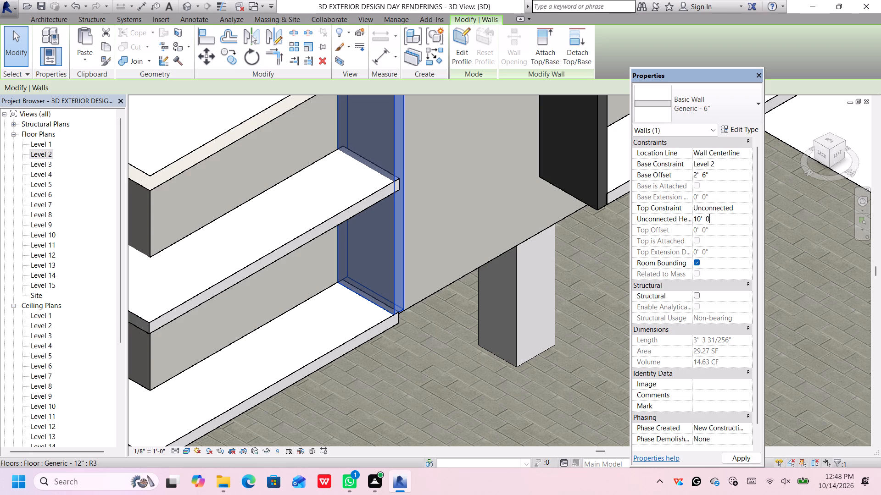
key("BackSpace")
key("BackSpace")
key("BackSpace")
key("BackSpace")
key("BackSpace")
key("BackSpace")
key("BackSpace")
key("BackSpace")
key("BackSpace")
key("BackSpace")
type("6'6\"")
key("Return")
key("Return")
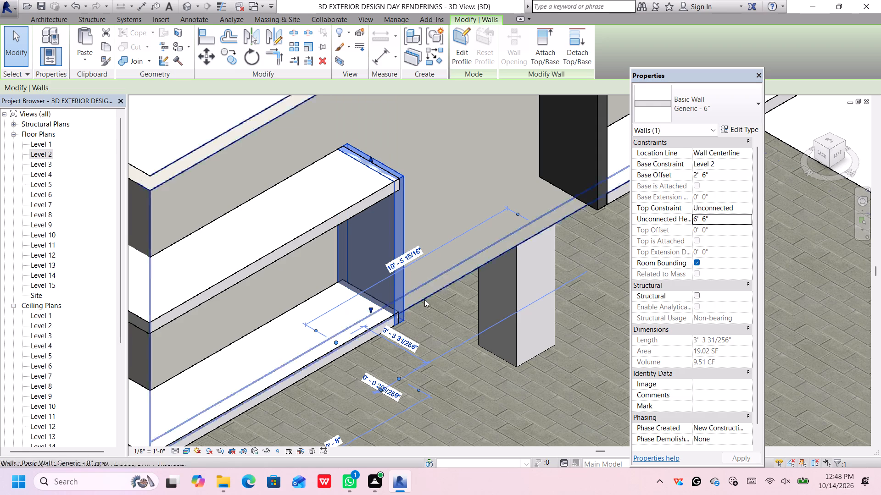
Nudge the strip-end wall 3" along the outer facade so that it sits just beyond the end of the slabs.
middle_click_drag(429, 303, 461, 293)
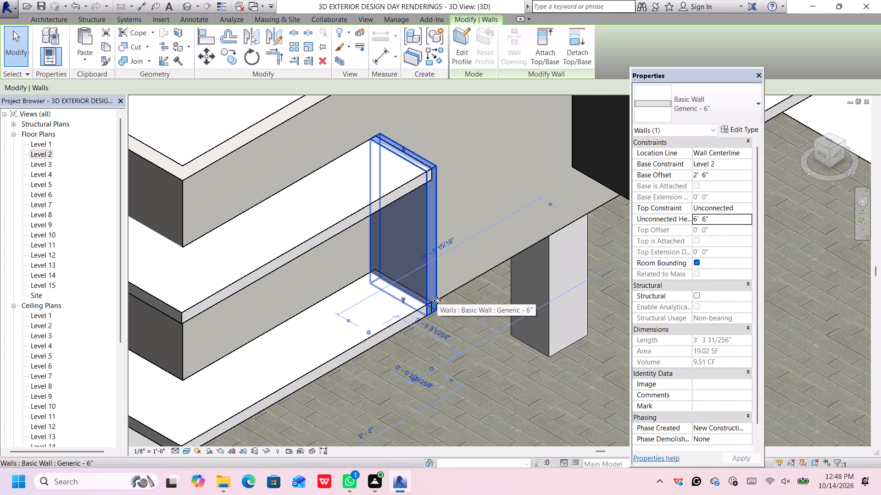
key("Right")
key("Left")
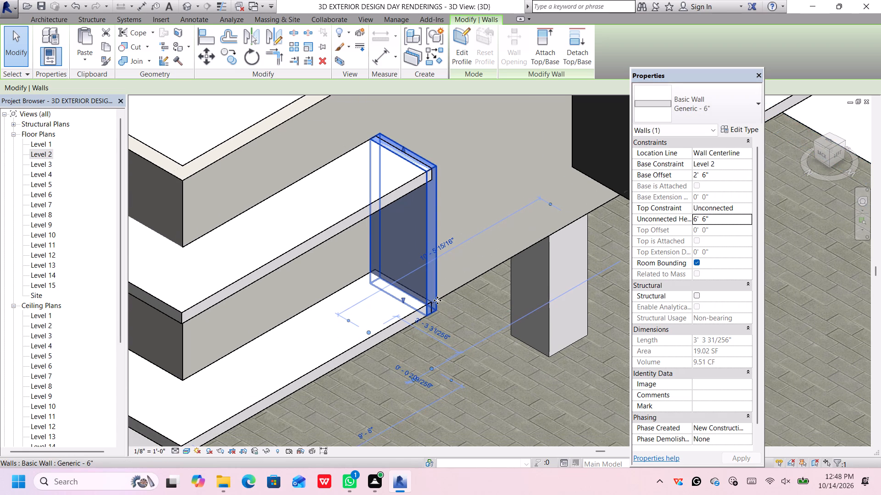
key("Up")
key("Up")
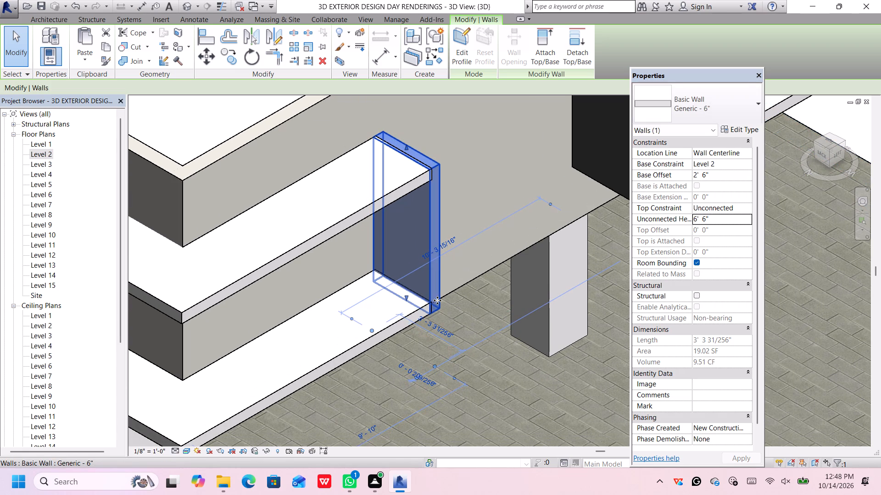
key("Up")
key("Up")
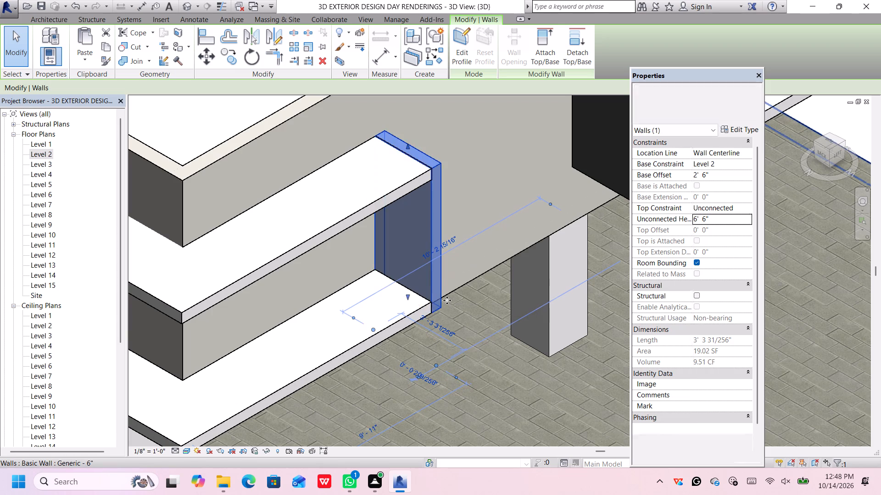
key("Down")
scroll(449, 296, "down", 6)
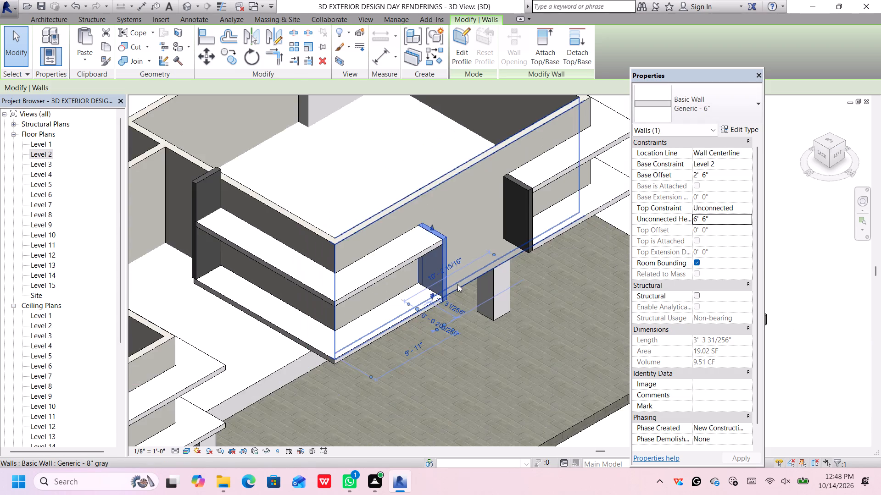
scroll(457, 284, "down", 6)
left_click(536, 385)
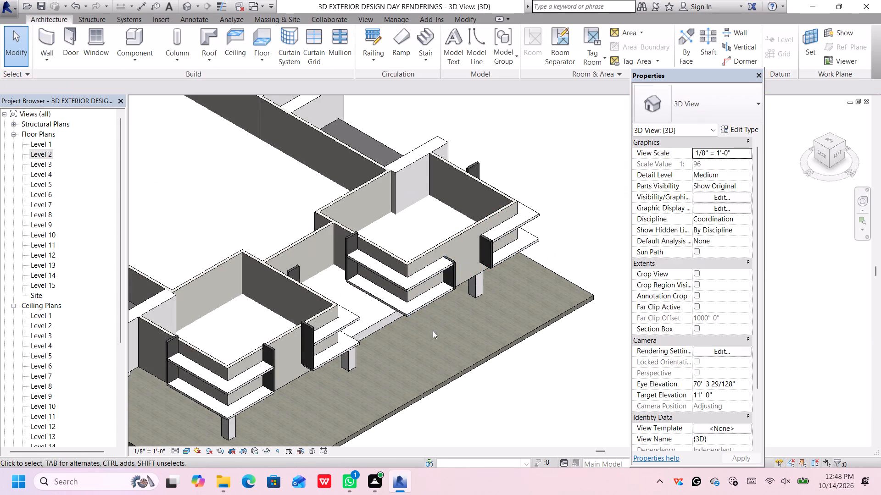
Set the base offset to 2' 6" for the wall at the same strip's other end, beside the recess between the rooms.
scroll(355, 269, "up", 5)
left_click(345, 253)
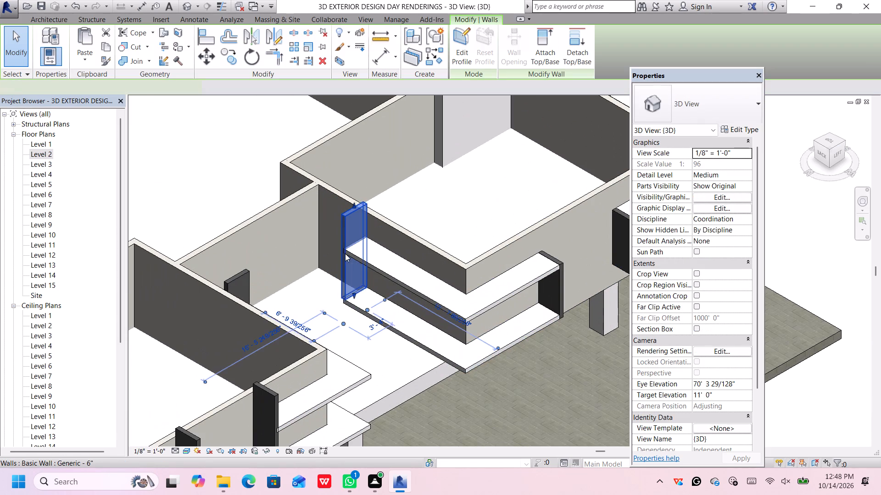
left_click(724, 173)
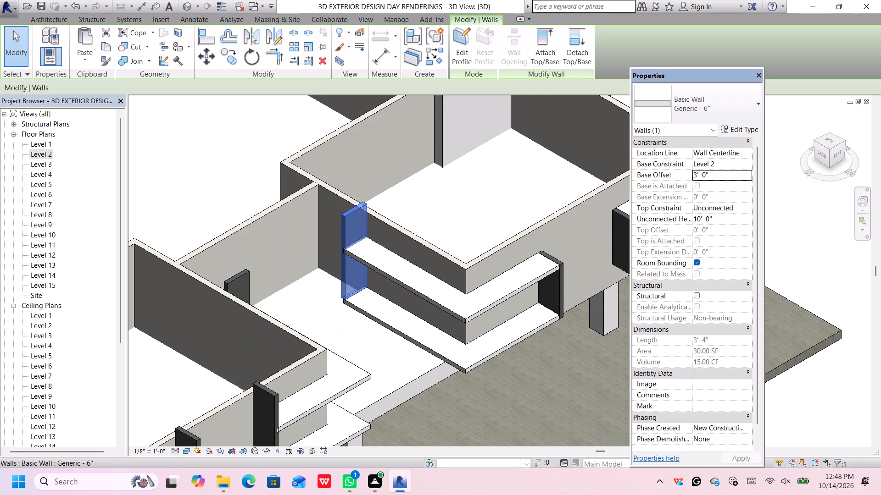
key("BackSpace")
key("2")
type("'6\"")
key("Return")
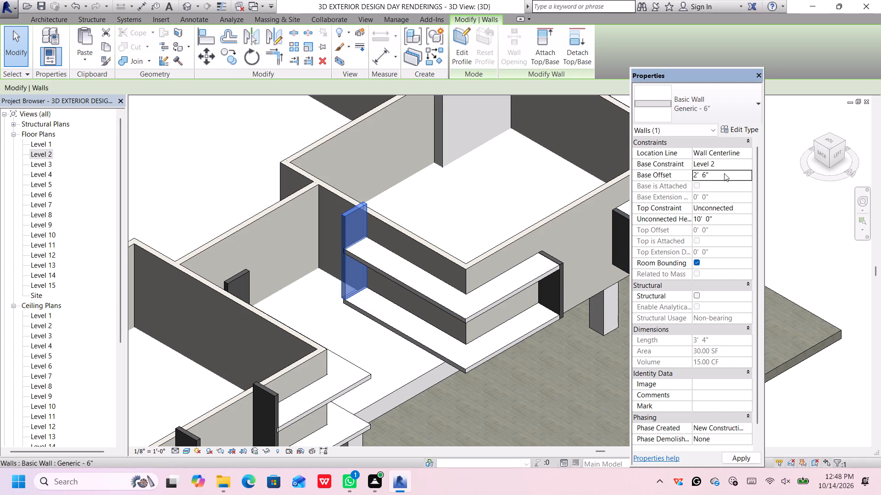
Set the recess-side end wall's unconnected height to 6' 6".
left_click(714, 219)
key("BackSpace")
key("BackSpace")
key("BackSpace")
key("BackSpace")
key("BackSpace")
key("BackSpace")
key("BackSpace")
key("BackSpace")
key("BackSpace")
key("BackSpace")
key("BackSpace")
key("BackSpace")
key("BackSpace")
key("BackSpace")
key("BackSpace")
key("BackSpace")
key("BackSpace")
type("6'6\"")
key("Return")
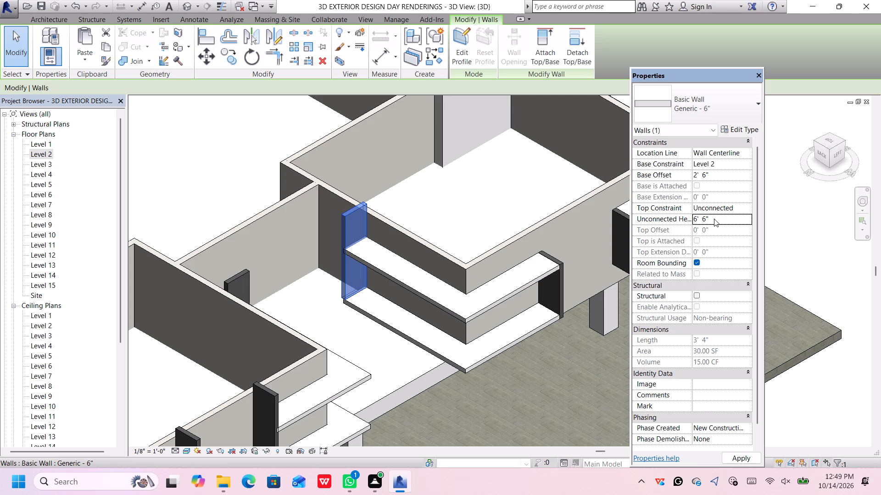
key("Return")
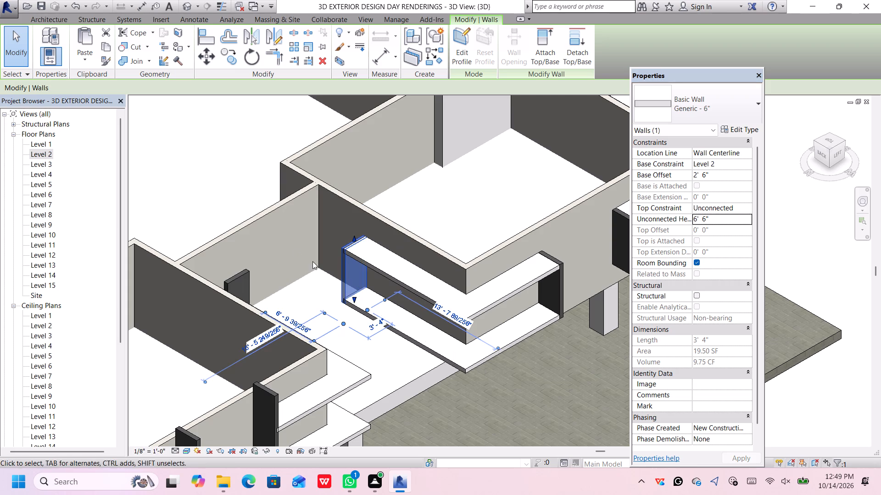
Nudge the recess-side end wall 3" outward along the room wall to sit just past the slab ends.
scroll(331, 264, "up", 9)
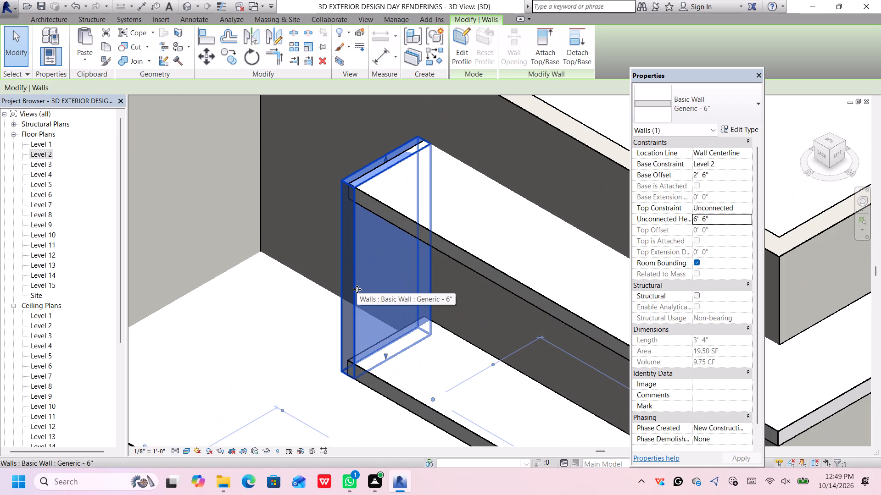
key("Left")
key("Left")
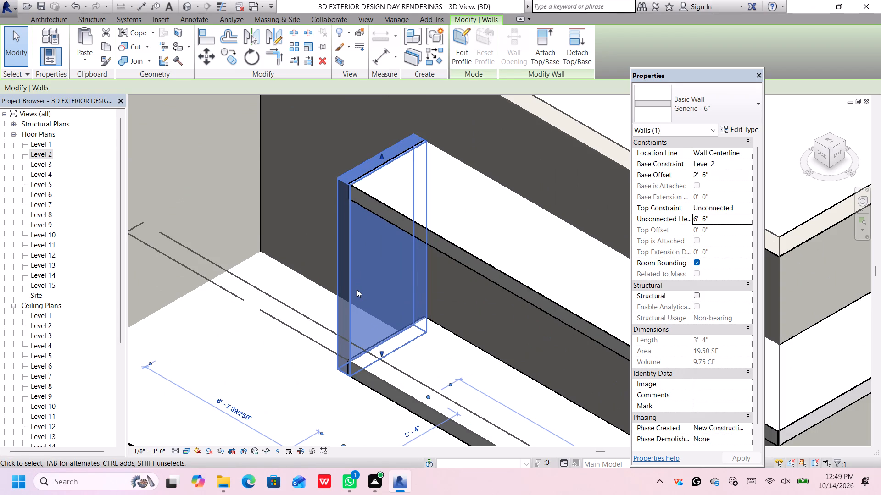
key("Left")
scroll(378, 337, "up", 3)
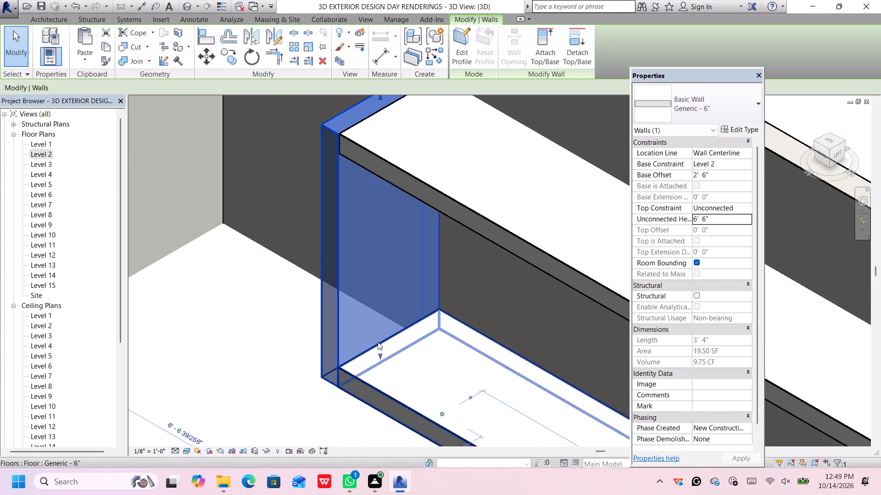
scroll(378, 342, "up", 1)
scroll(382, 355, "down", 3)
middle_click_drag(401, 358, 396, 294)
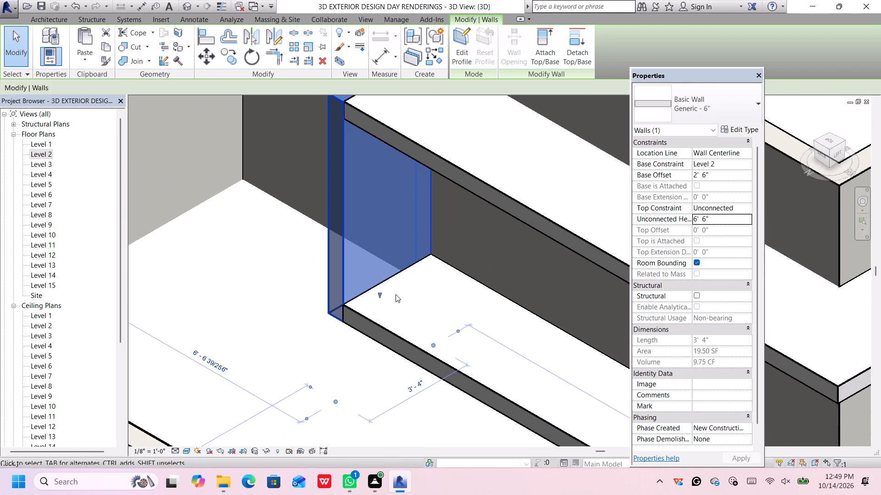
scroll(396, 294, "down", 13)
middle_click_drag(403, 293, 408, 227)
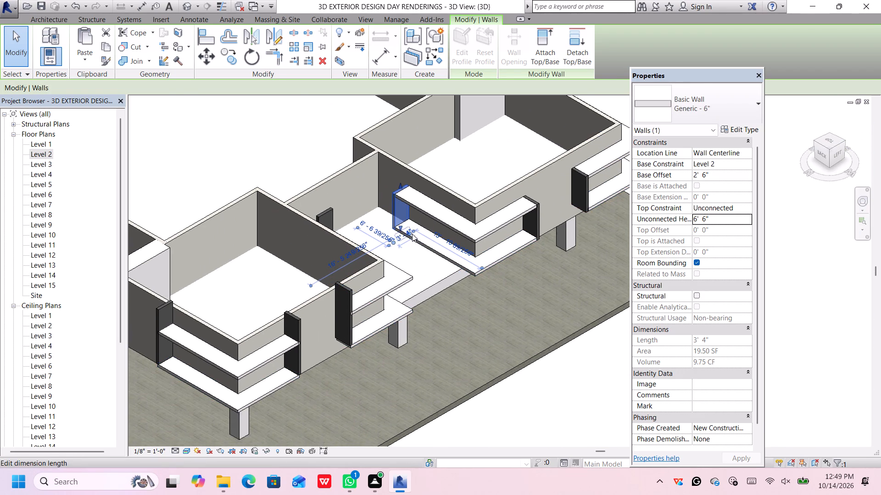
scroll(411, 233, "down", 3)
left_click(524, 347)
Set the base offset to 2' 6" for the corner-room strip's end wall beside the 3' thick wall.
scroll(471, 210, "up", 3)
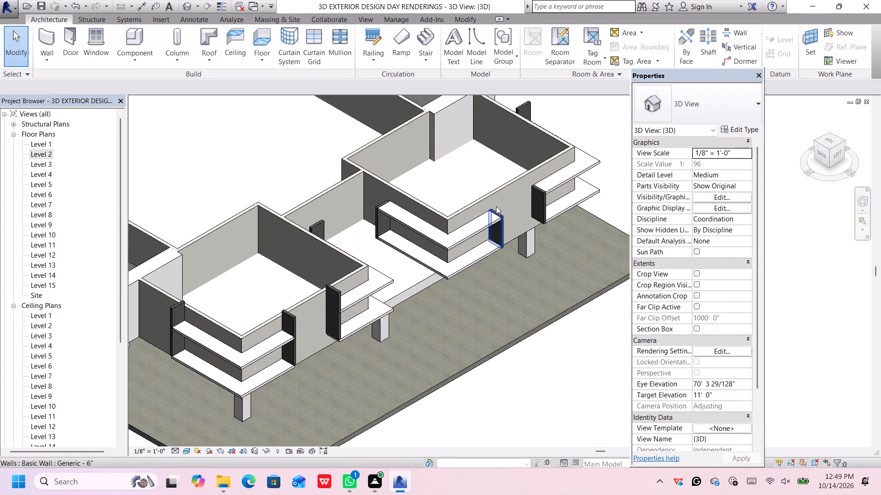
scroll(496, 206, "up", 3)
middle_click_drag(506, 213, 491, 192)
scroll(492, 193, "down", 4)
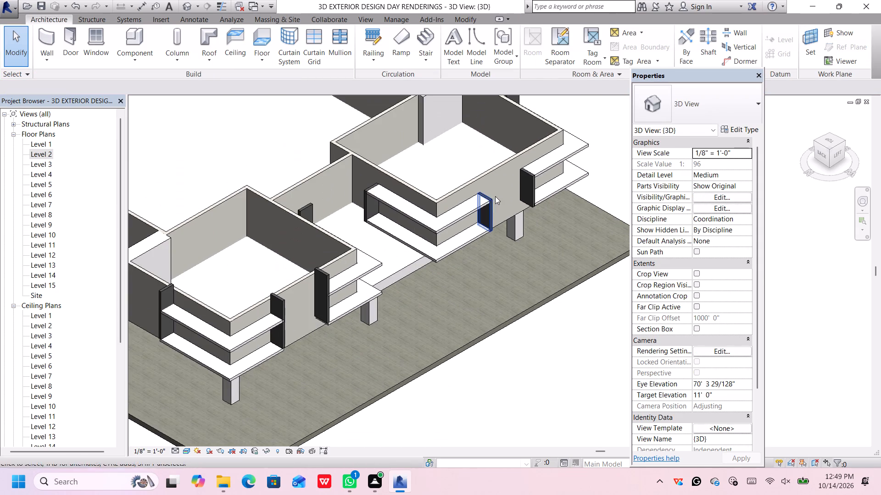
scroll(389, 283, "down", 2)
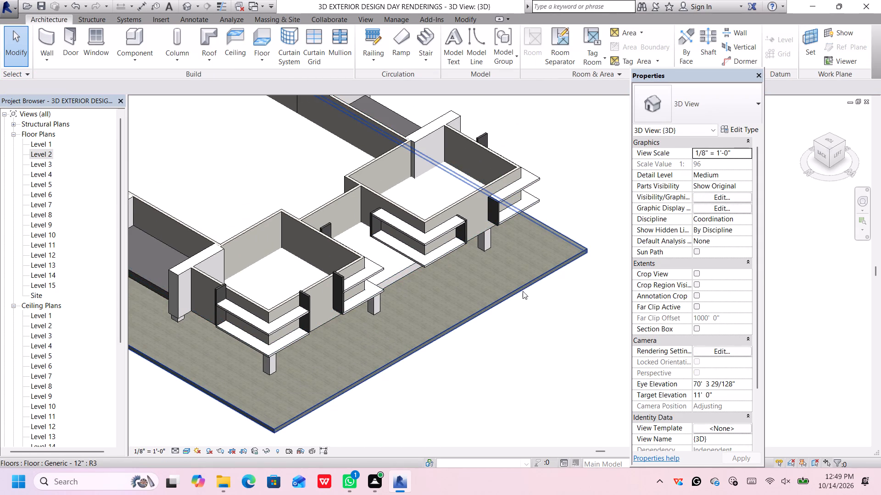
scroll(523, 291, "up", 1, "shift")
middle_click_drag(523, 290, 373, 278, "shift")
scroll(378, 278, "down", 1)
middle_click_drag(379, 278, 504, 266)
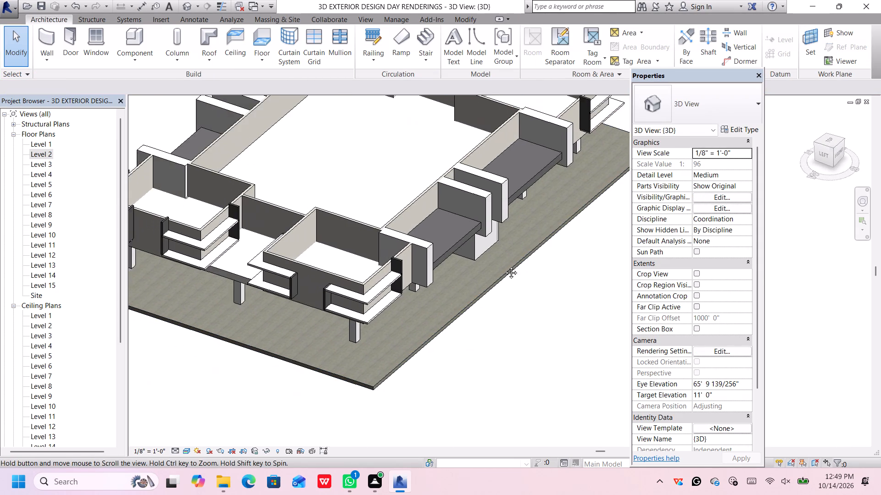
middle_click_drag(504, 266, 542, 266)
scroll(458, 275, "up", 6)
middle_click_drag(439, 283, 445, 269)
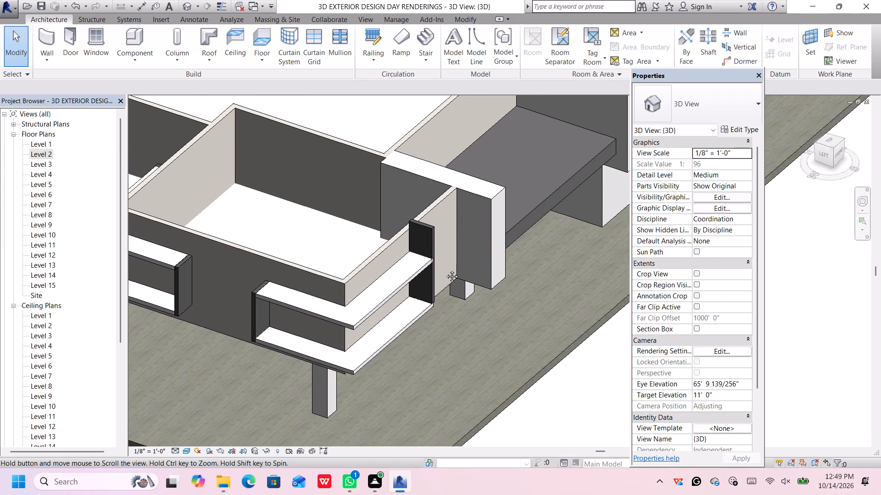
middle_click_drag(445, 269, 457, 267)
middle_click(452, 274, "ctrl")
scroll(450, 271, "up", 5, "ctrl")
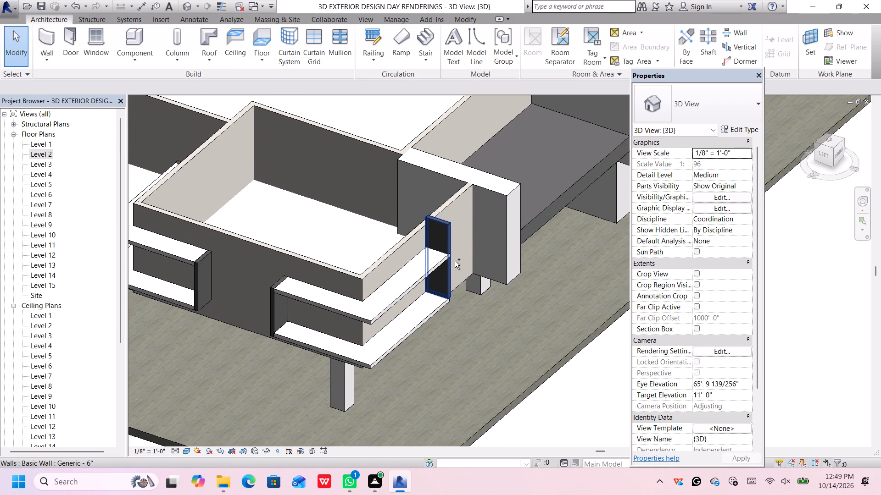
middle_click(455, 261, "ctrl")
scroll(455, 261, "up", 1, "ctrl")
left_click(455, 261, "ctrl")
middle_click_drag(456, 262, 459, 270, "ctrl")
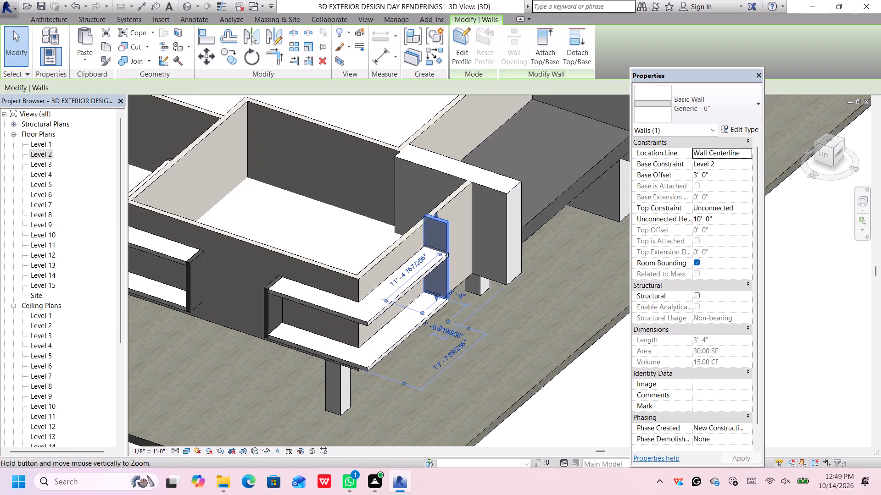
middle_click_drag(459, 270, 415, 366, "ctrl")
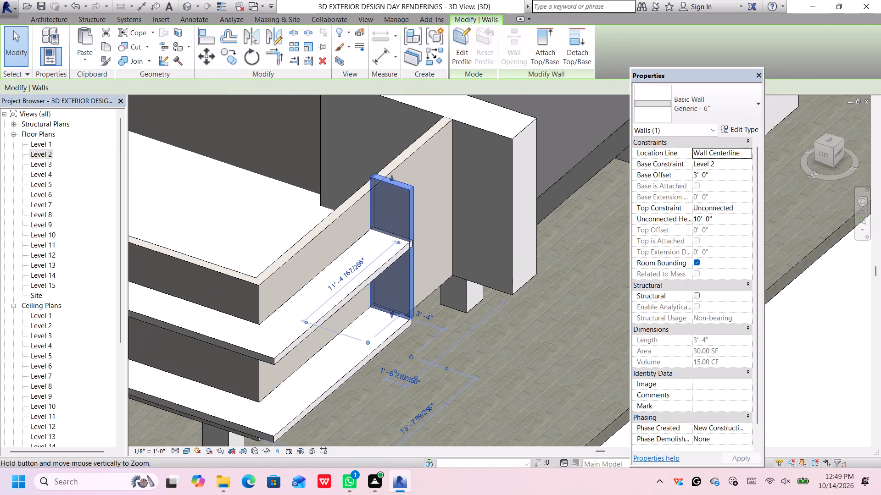
middle_click_drag(415, 366, 414, 368, "ctrl")
scroll(404, 267, "up", 5)
scroll(415, 249, "down", 1)
middle_click_drag(415, 249, 507, 271)
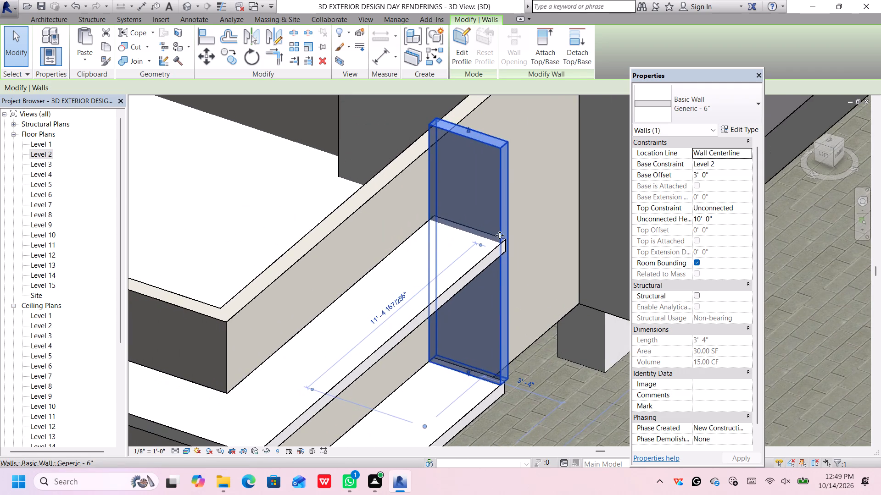
scroll(500, 234, "down", 2)
scroll(508, 176, "up", 1)
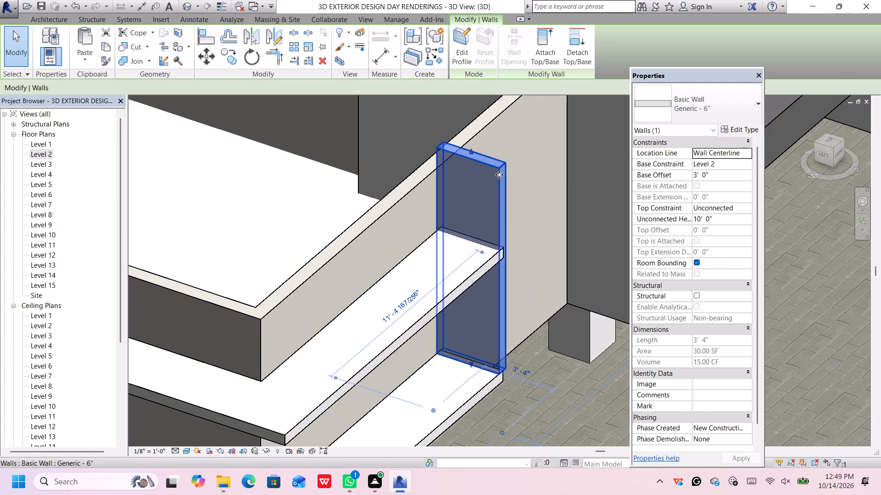
left_click(714, 174)
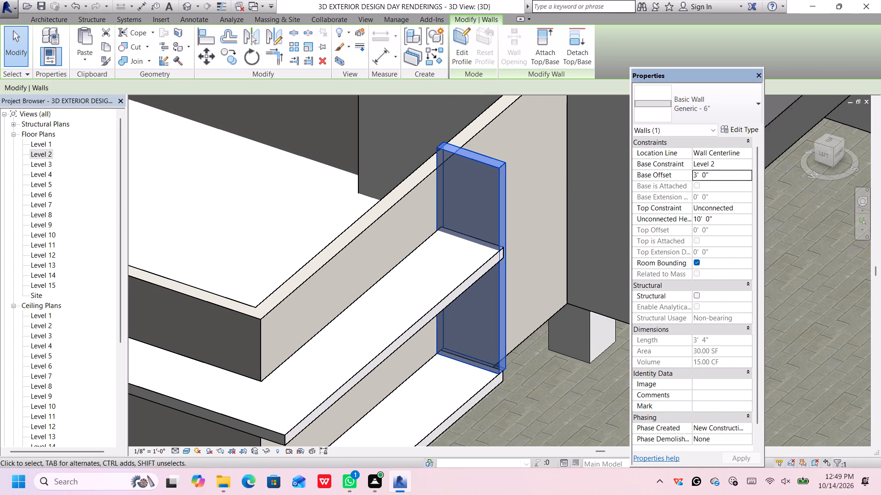
key("BackSpace")
type("2'")
type("6\"")
key("Return")
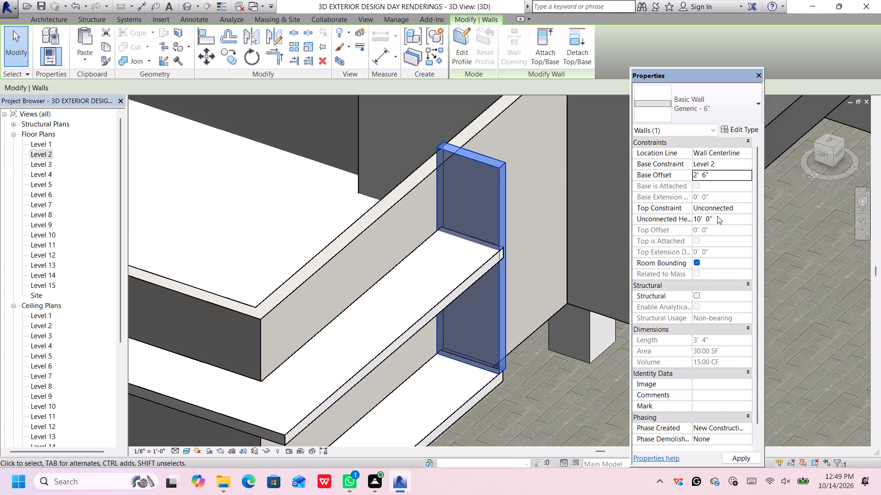
Set the unconnected height of the end wall beside the 3' thick wall to 6' 6".
left_click(717, 216)
key("BackSpace")
type("6'6")
key("shift+quotedbl")
key("Return")
key("Return")
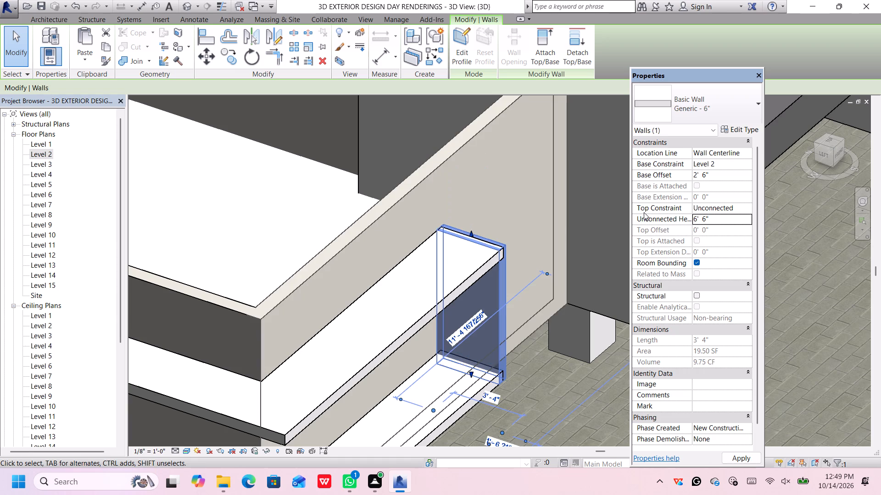
Nudge this end wall 4" along the room wall toward the 3' thick wall, placing it just past the slab ends.
key("Right")
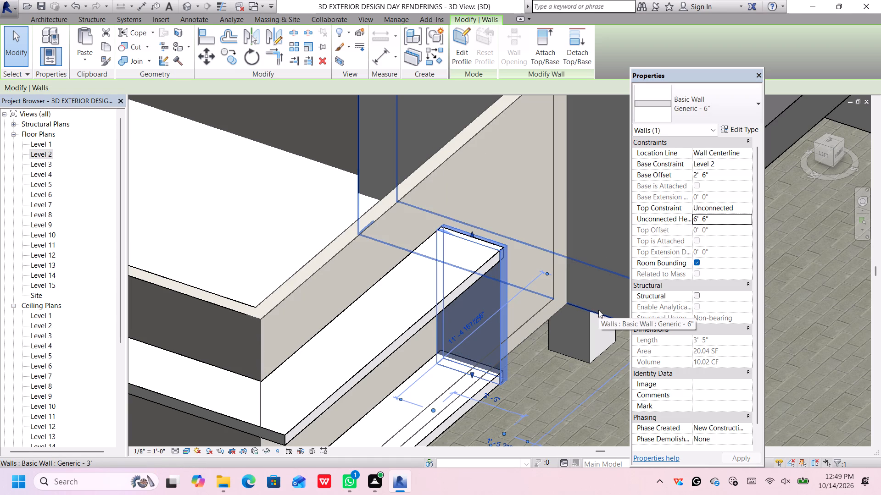
key("Left")
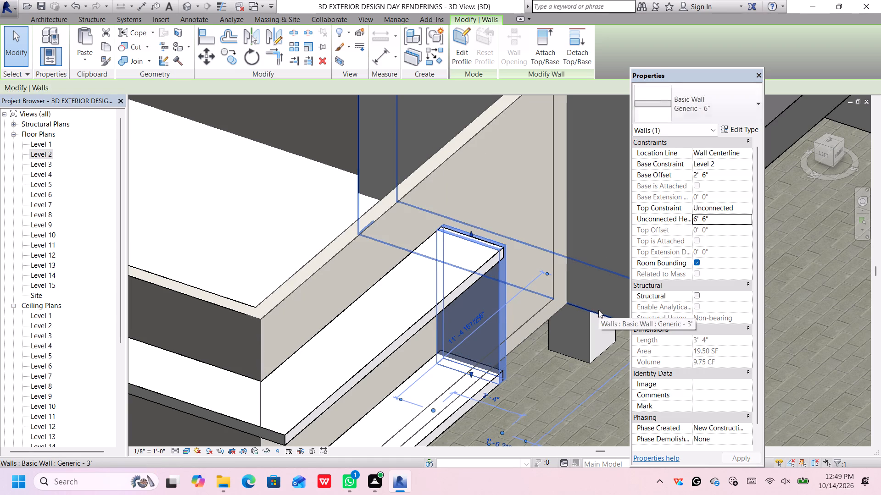
key("Up")
key("Up")
key("Up")
key("Up")
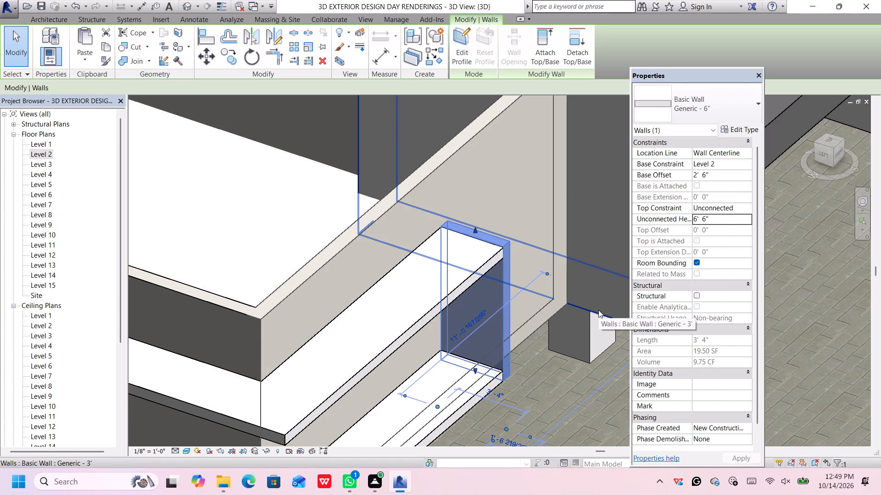
scroll(508, 375, "up", 14)
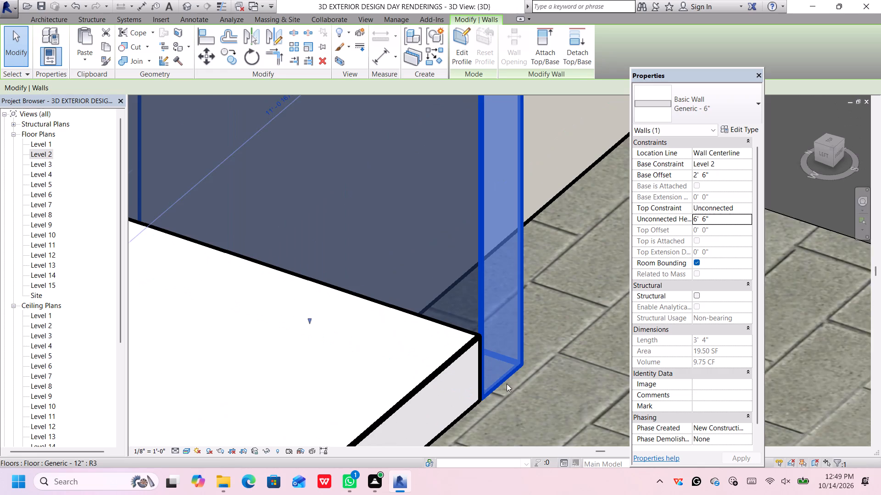
scroll(507, 384, "down", 1)
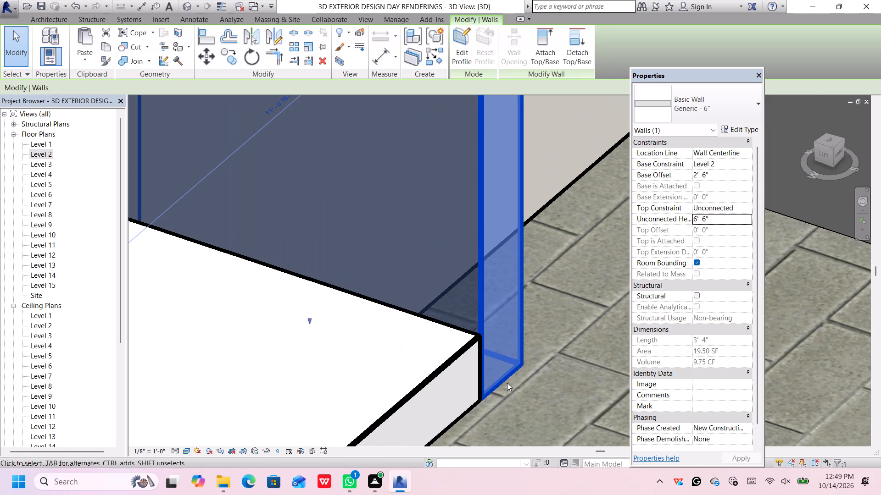
key("Down")
scroll(512, 375, "down", 3)
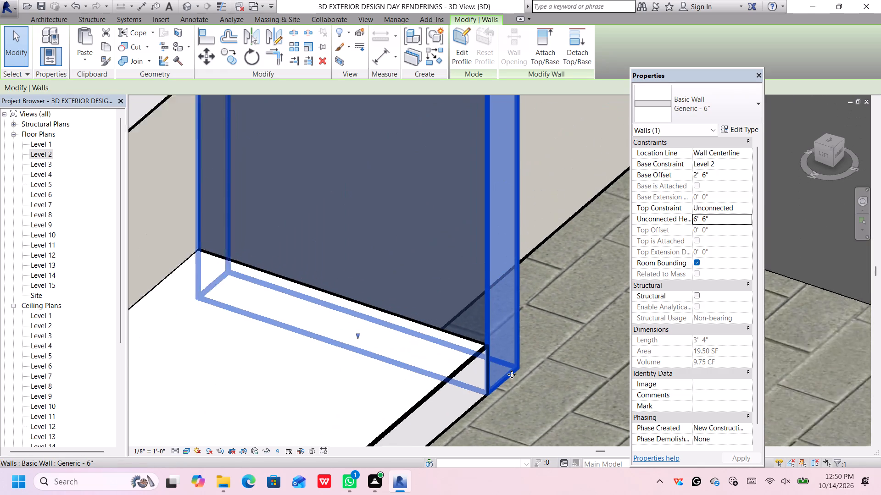
scroll(512, 374, "down", 1)
key("Up")
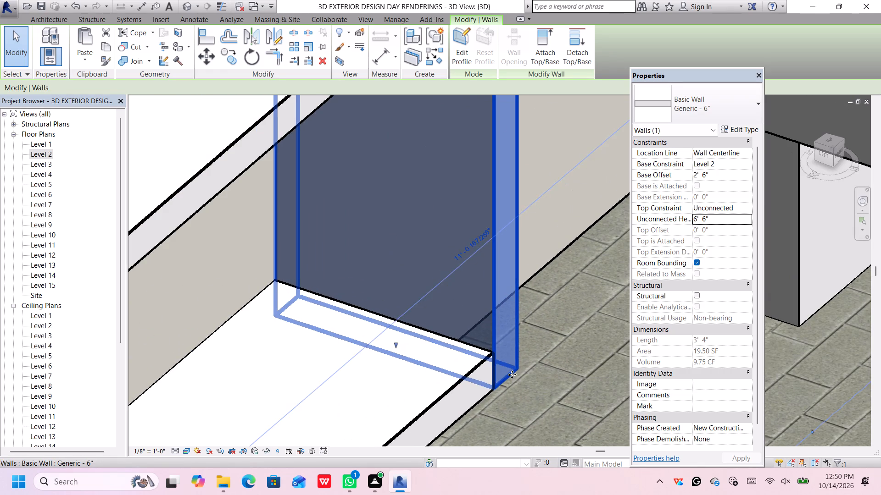
scroll(514, 369, "down", 12)
middle_click_drag(526, 353, 509, 269)
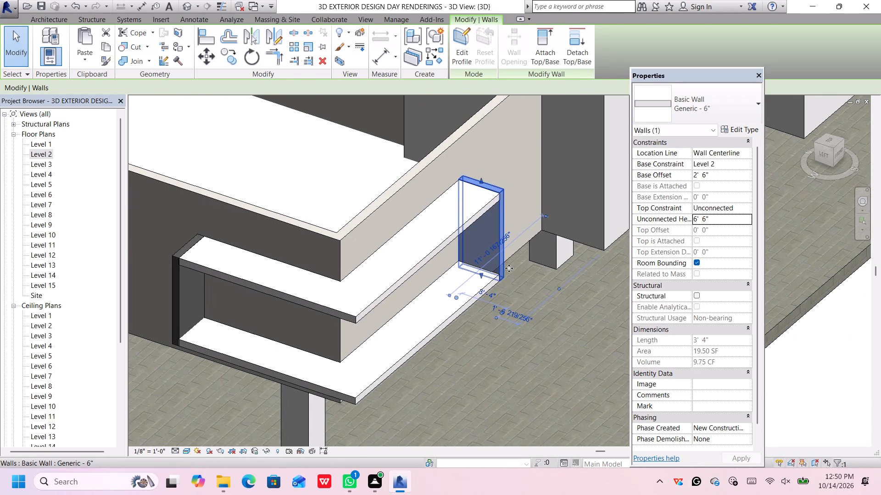
scroll(510, 269, "down", 6)
left_click(588, 377)
Across the recess, set the base offset to 2' 6" for the outer-facade end wall of the neighbouring room's recess-side L-shaped strip.
scroll(414, 231, "down", 1)
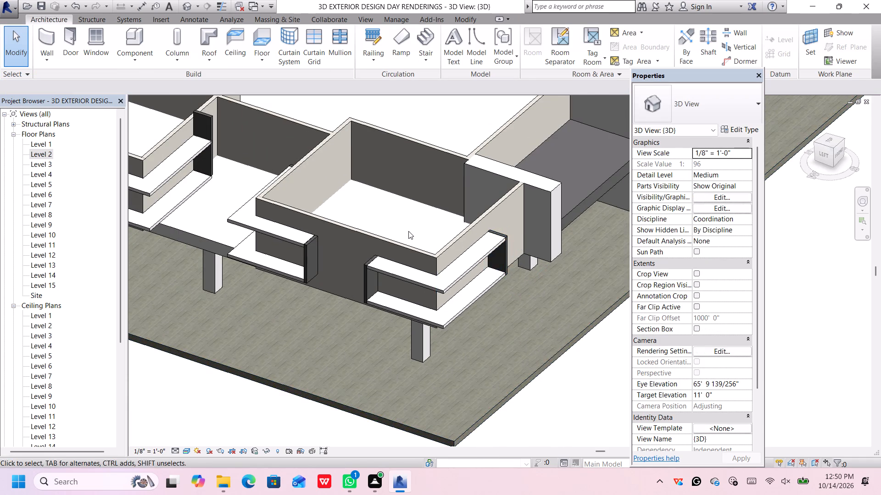
scroll(408, 231, "down", 2)
scroll(371, 226, "down", 3)
middle_click_drag(283, 202, 405, 250)
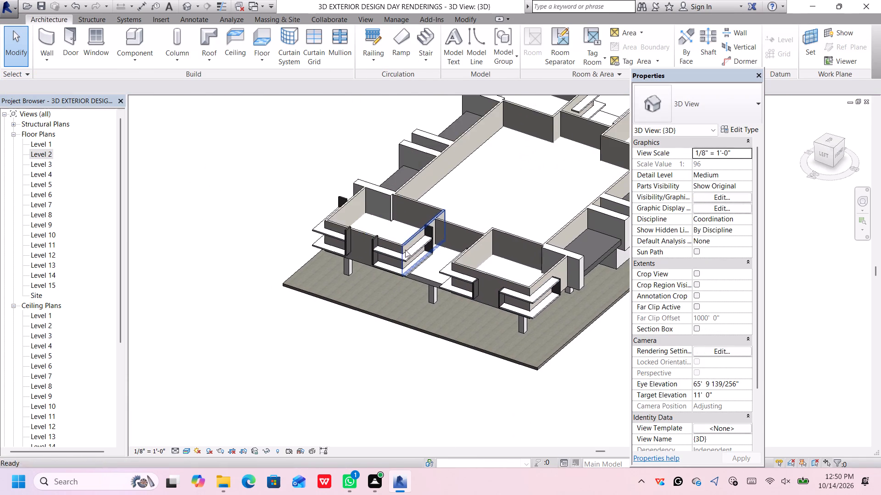
scroll(385, 248, "up", 12)
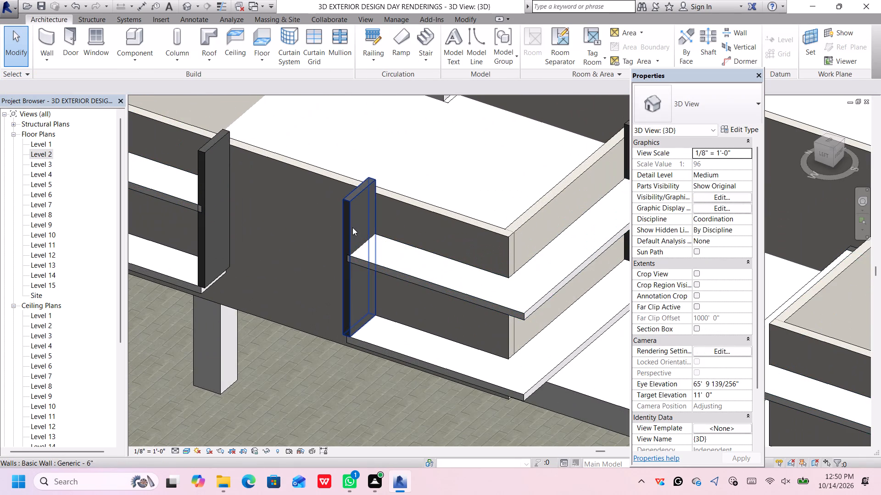
left_click(352, 227)
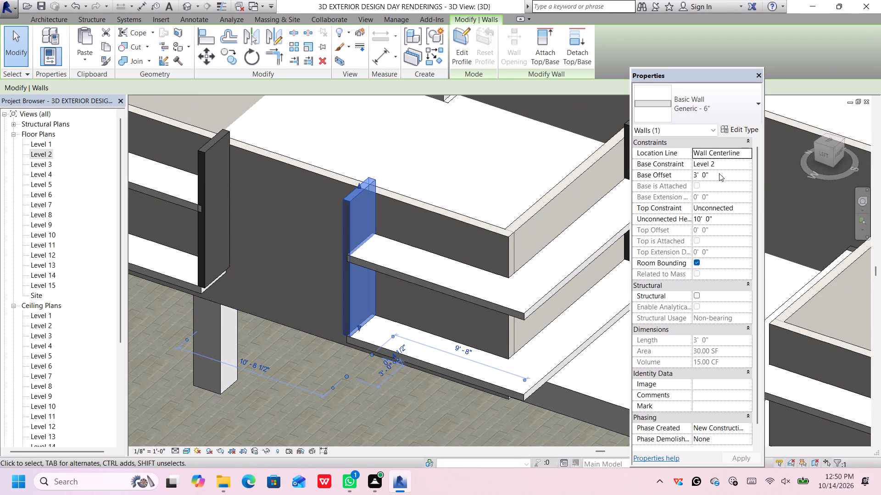
left_click(719, 174)
key("BackSpace")
type("2'6\"")
key("Return")
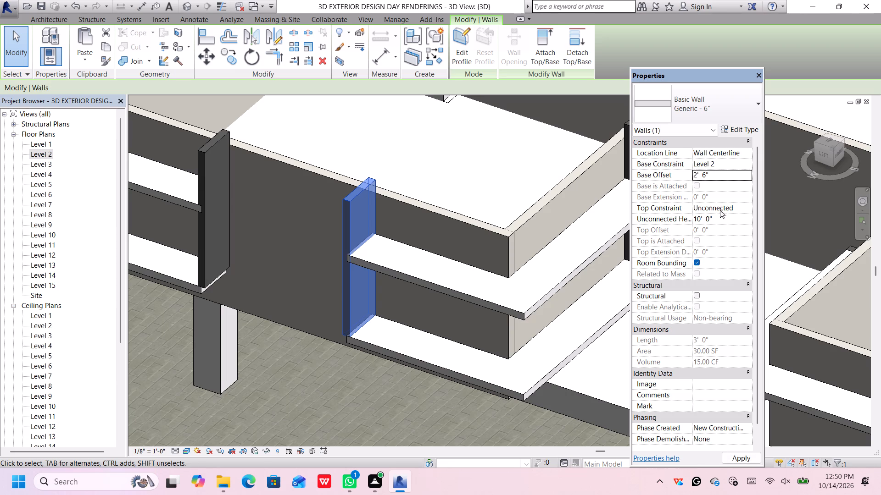
Set the unconnected height of the neighbouring room's facade-side strip end wall to 6' 6".
left_click(720, 221)
key("BackSpace")
type("6'6\"")
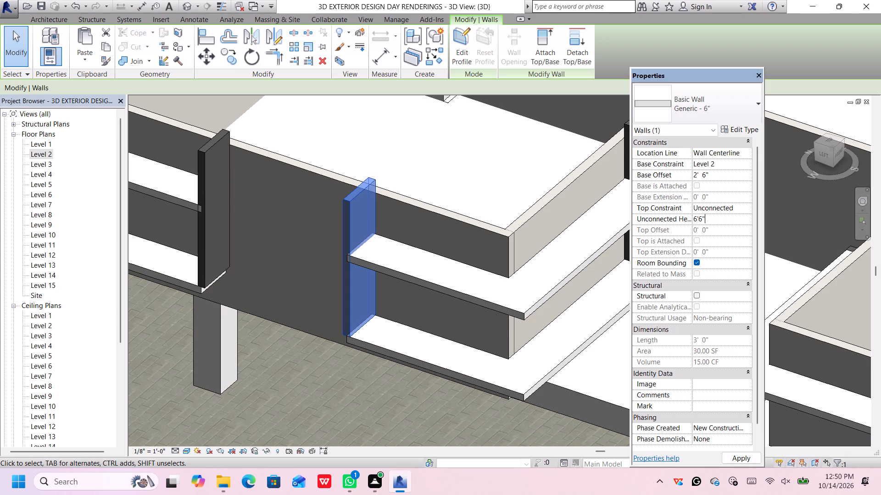
key("Return")
key("Return")
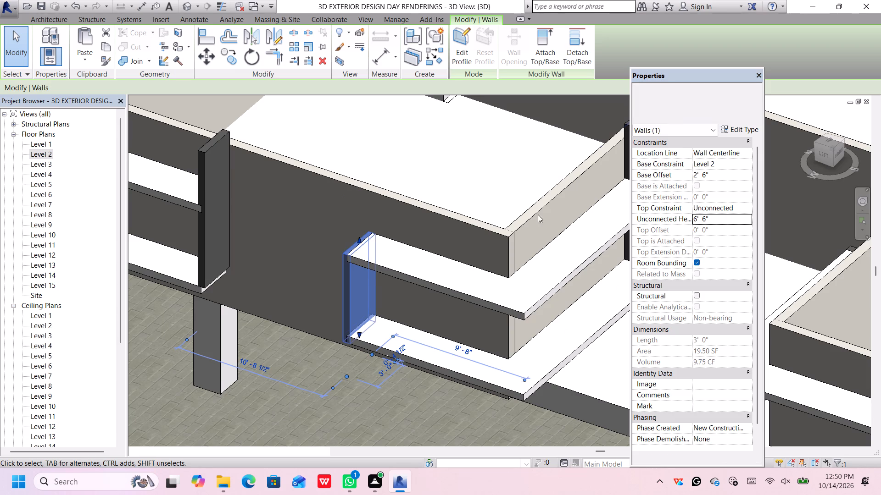
Nudge the facade-side strip end wall about 3" along the room wall, away from the slabs, placing it just past the slab ends.
scroll(356, 281, "up", 4)
middle_click_drag(368, 296, 418, 220)
scroll(368, 296, "down", 1)
scroll(416, 233, "up", 1)
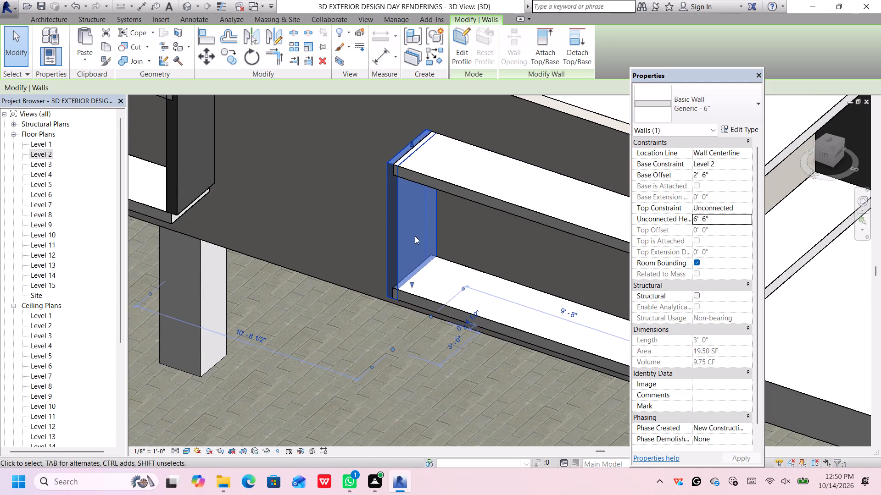
scroll(415, 236, "up", 4)
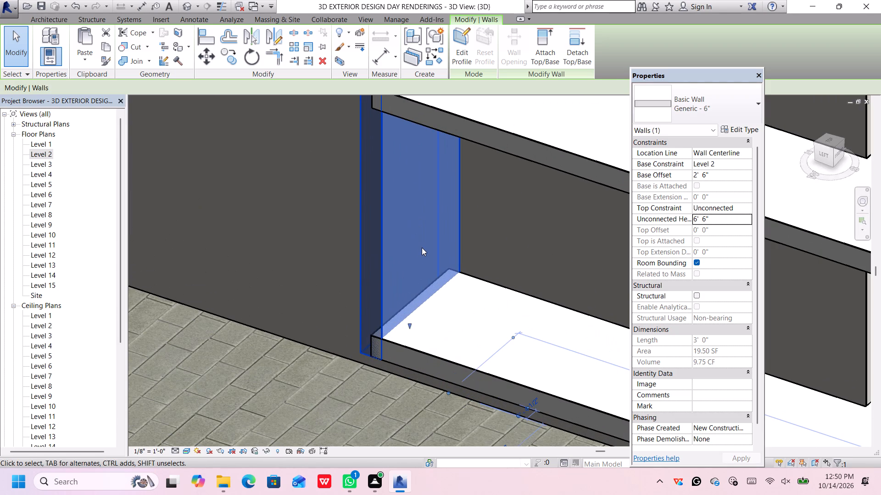
key("Left")
key("Left")
key("Left")
key("Left")
key("Left")
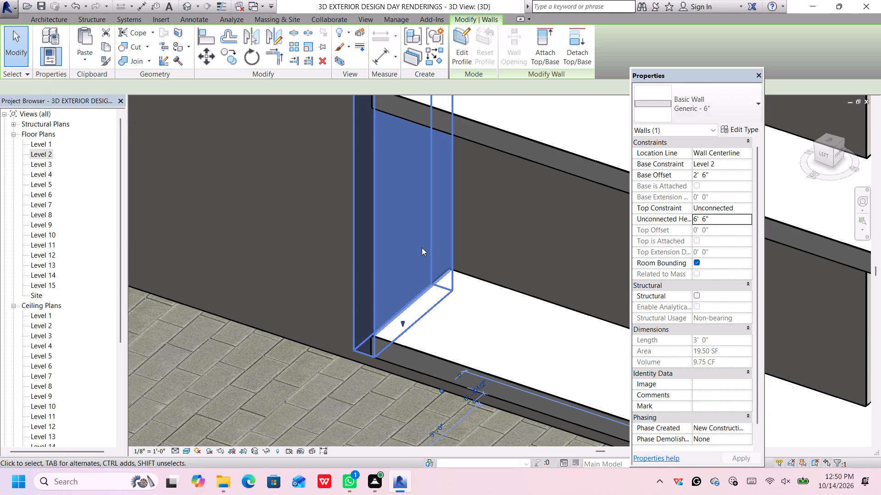
key("Left")
key("Left")
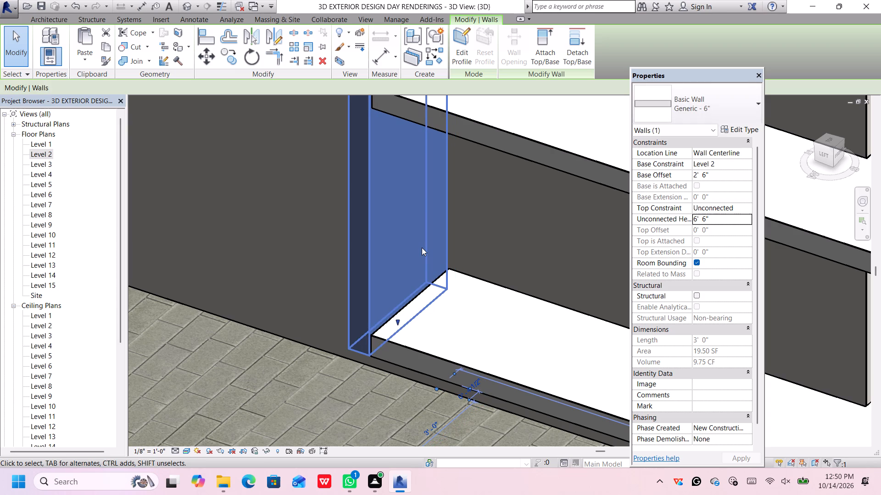
key("Right")
scroll(422, 247, "down", 6)
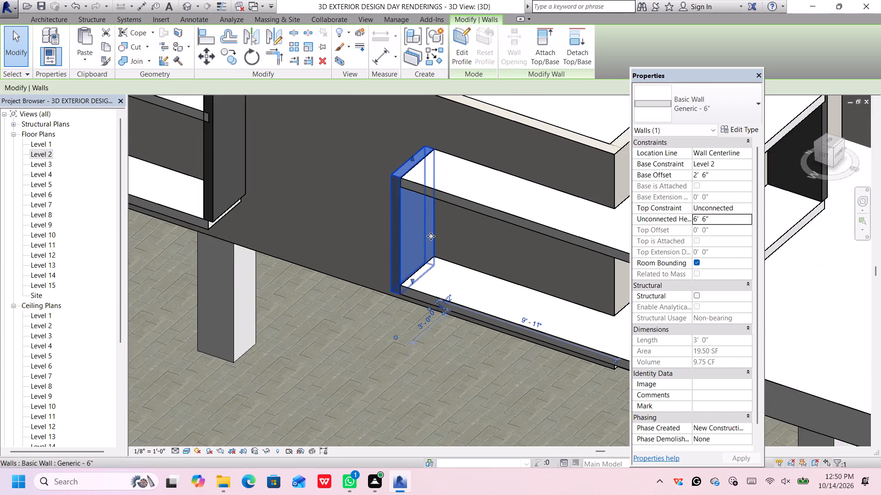
scroll(431, 236, "down", 7)
left_click(362, 417)
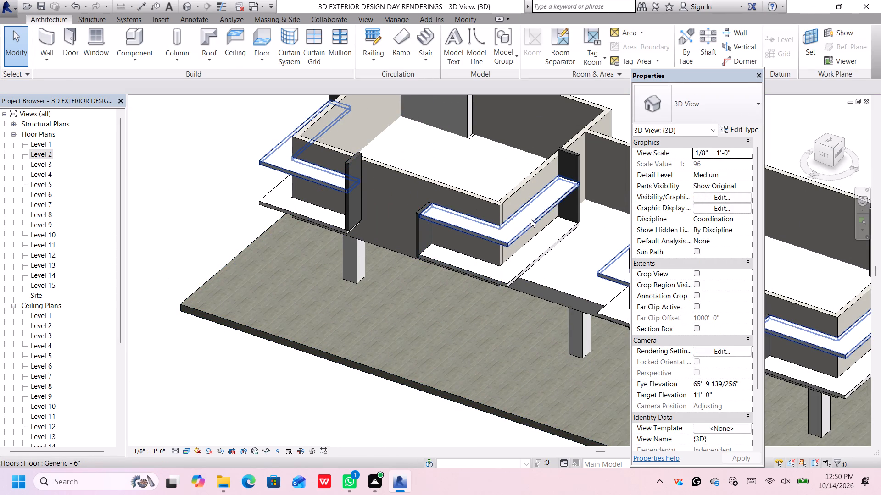
Set the base offset to 2' 6" for the 6" end wall at the recess end of the same L-shaped strip.
middle_click_drag(569, 186, 563, 203)
scroll(562, 191, "up", 4)
scroll(568, 183, "down", 1)
scroll(568, 183, "up", 1)
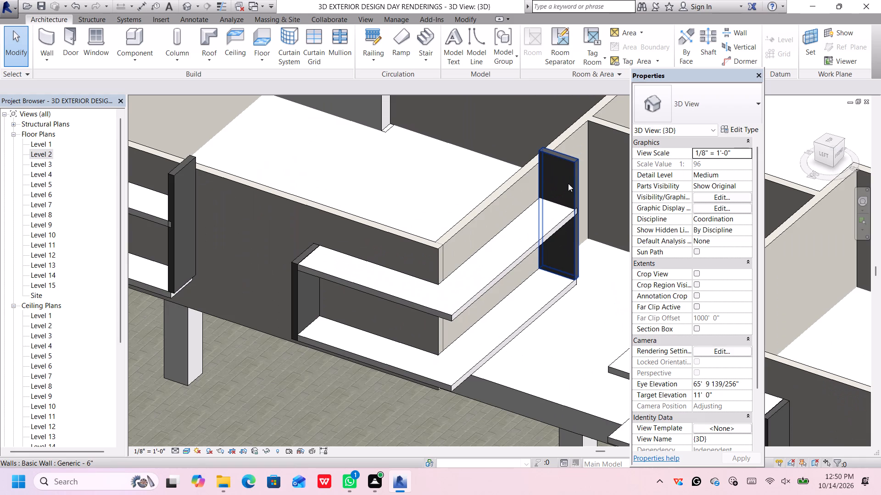
left_click(573, 177)
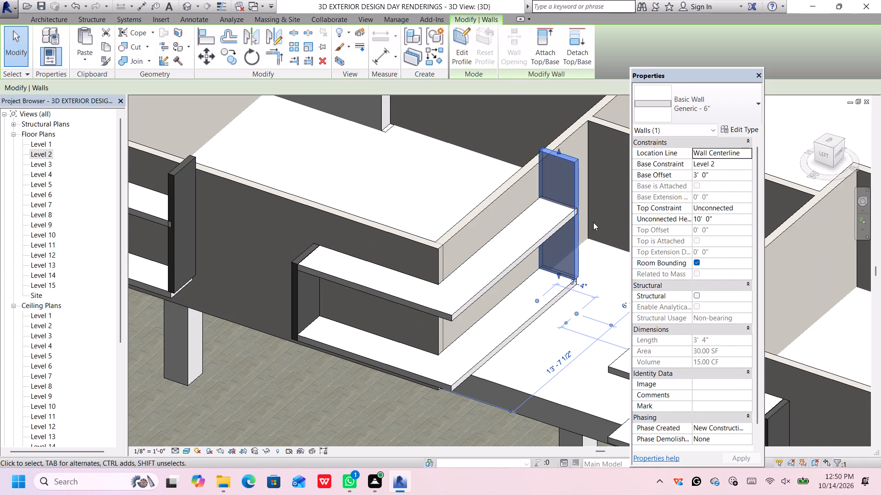
left_click(720, 177)
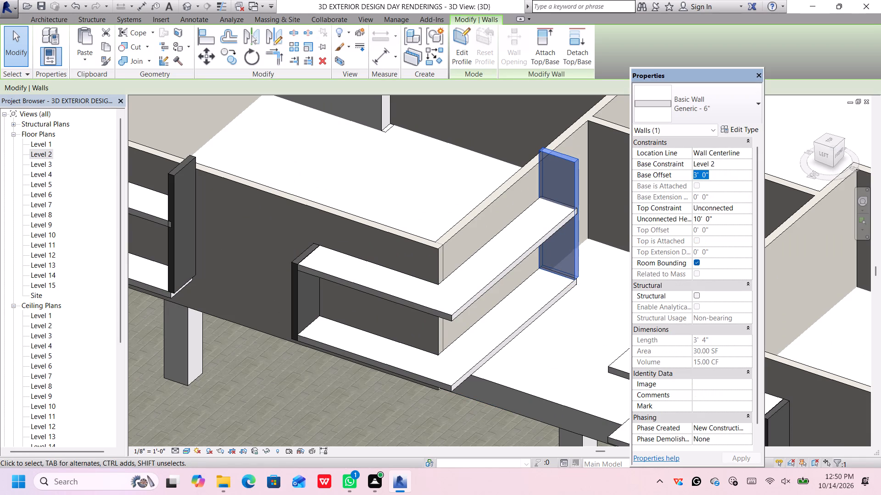
key("BackSpace")
type("2'6\"")
key("Return")
Set the unconnected height of this recess-side end wall to 6' 6".
left_click(719, 219)
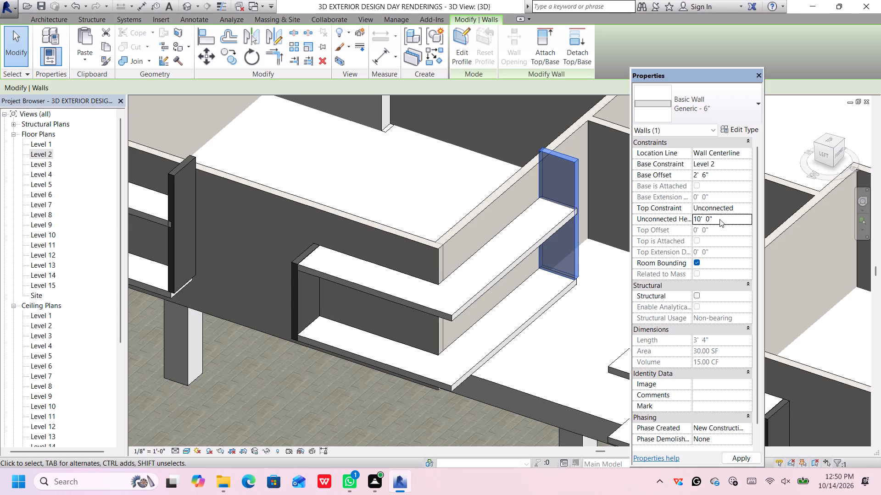
key("BackSpace")
key("6")
type("'6\"")
key("Return")
key("Return")
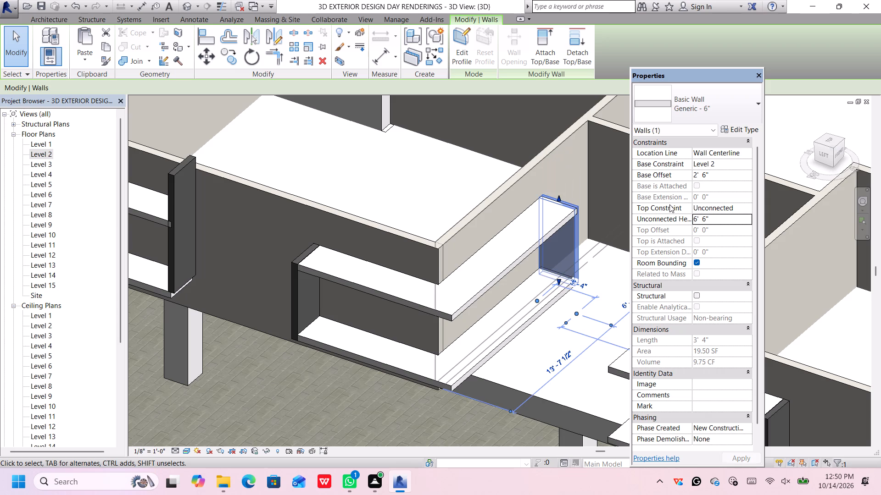
Nudge the recess-side end wall along the room wall, deeper into the recess, until it stands just past the slab ends.
scroll(573, 208, "up", 7)
middle_click_drag(584, 270, 560, 196)
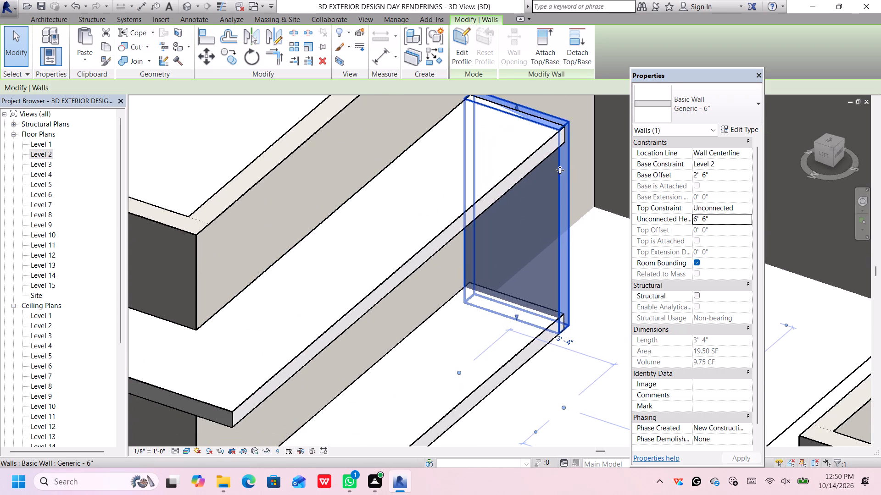
key("Right")
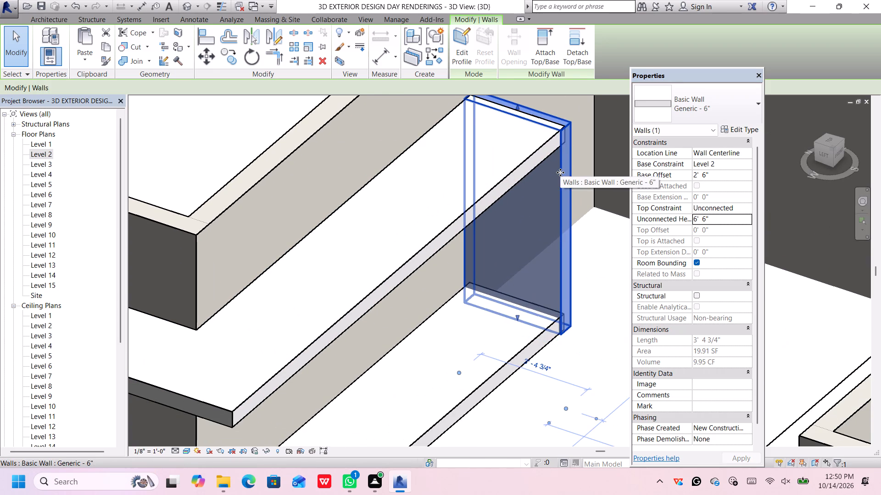
key("Left")
key("Up")
key("Up")
key("Up")
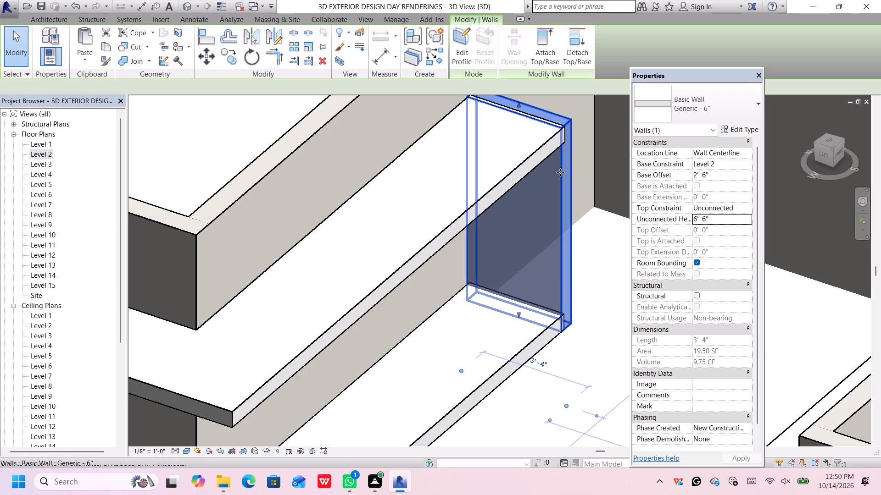
key("Up")
scroll(571, 230, "up", 4)
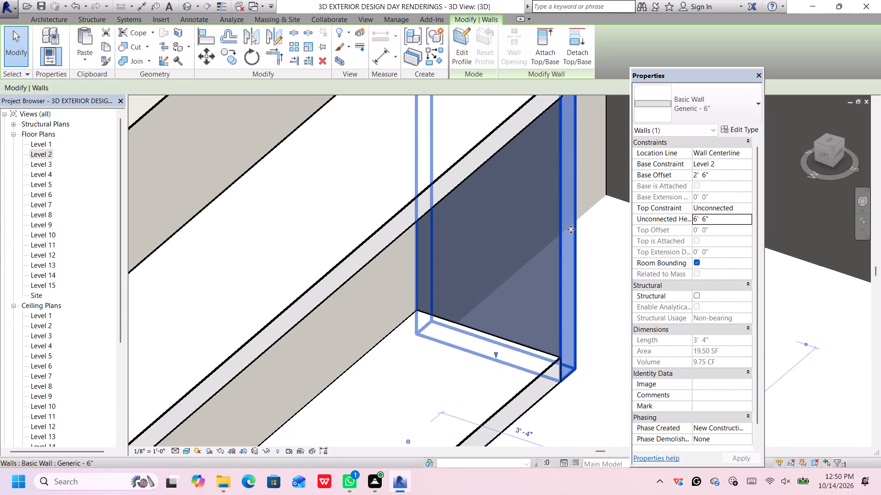
key("Up")
scroll(572, 227, "down", 6)
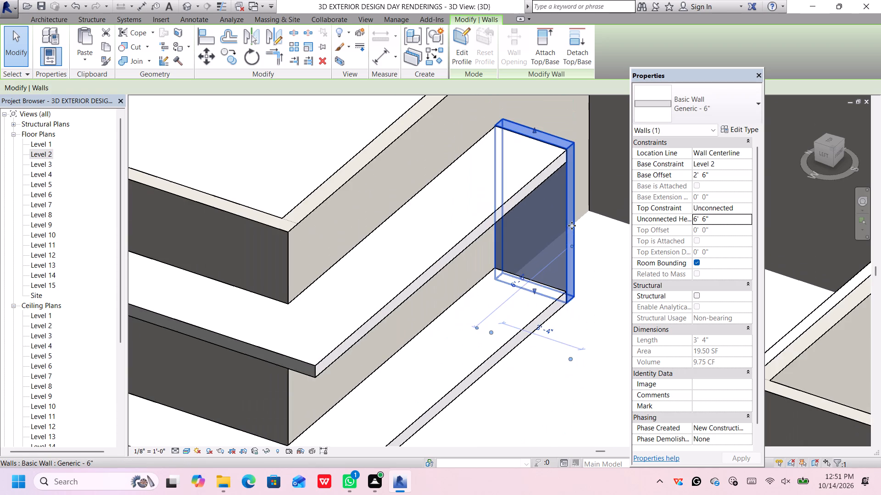
scroll(582, 273, "up", 7)
scroll(565, 313, "up", 5)
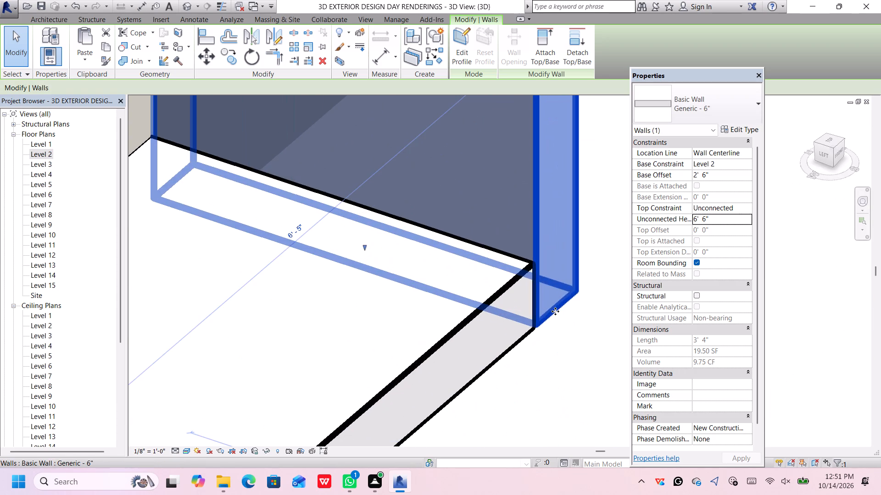
scroll(555, 310, "down", 20)
scroll(555, 310, "down", 1)
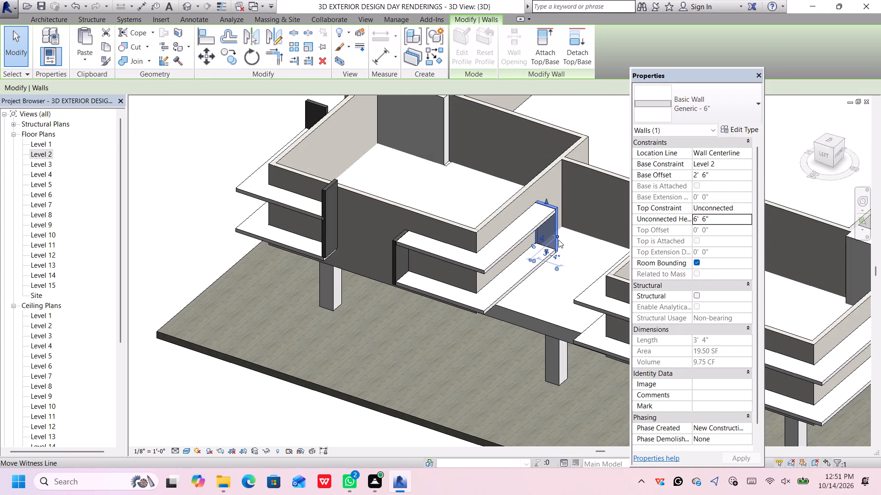
scroll(559, 240, "down", 5)
left_click(310, 298)
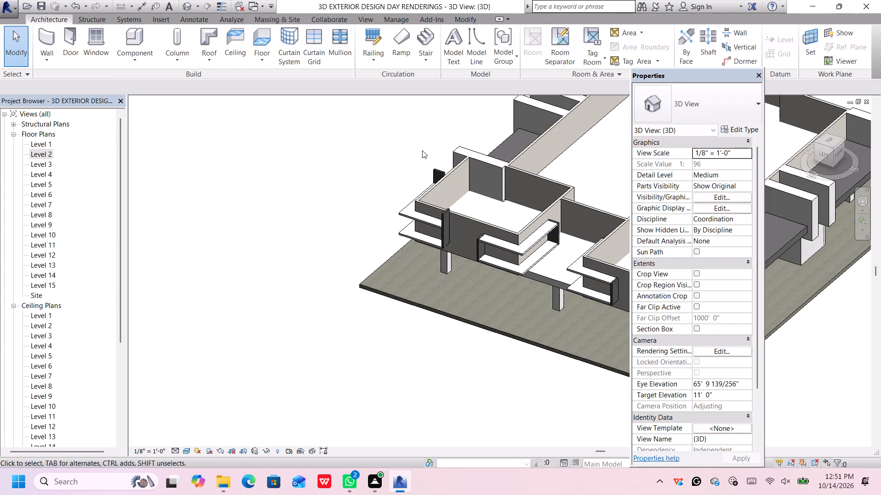
On the same room's outer-corner L-shaped strip, set the base offset of the facade-side 6" end wall to 2' 6".
scroll(422, 152, "up", 2)
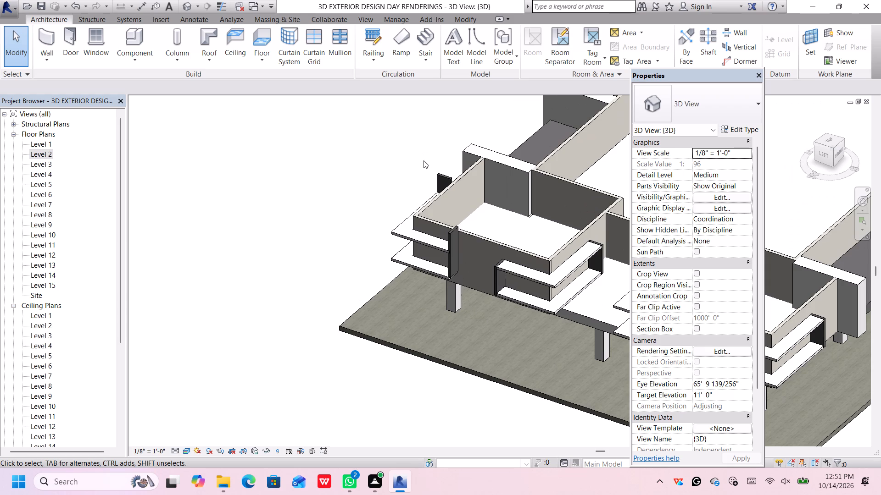
scroll(436, 195, "up", 1)
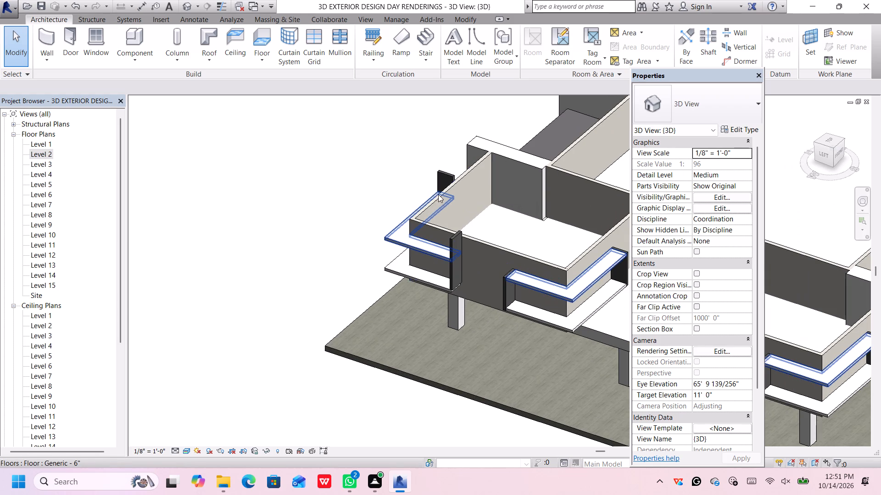
scroll(441, 188, "up", 3)
middle_click_drag(472, 276, 461, 248)
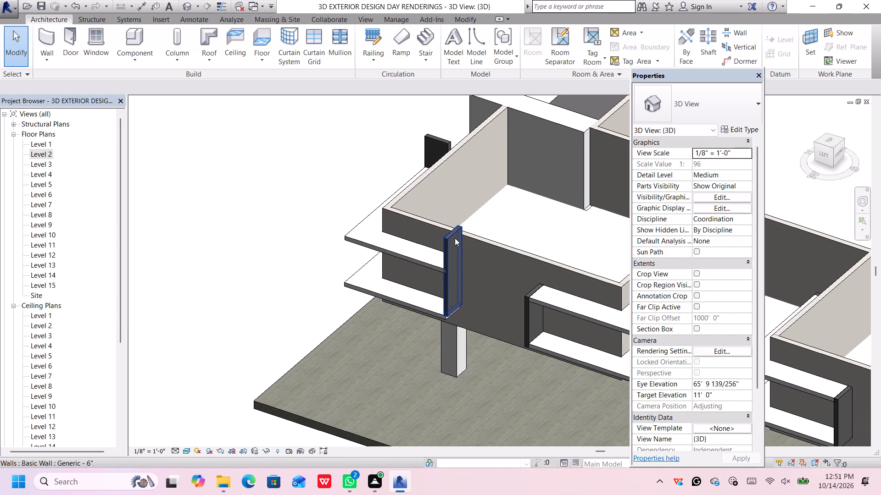
left_click(450, 238)
left_click(728, 178)
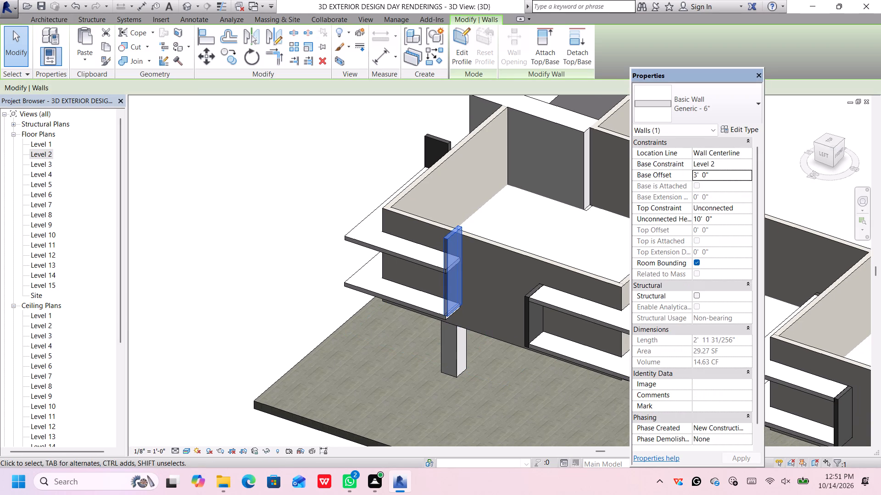
key("BackSpace")
type("2'6")
key("shift+quotedbl")
key("Return")
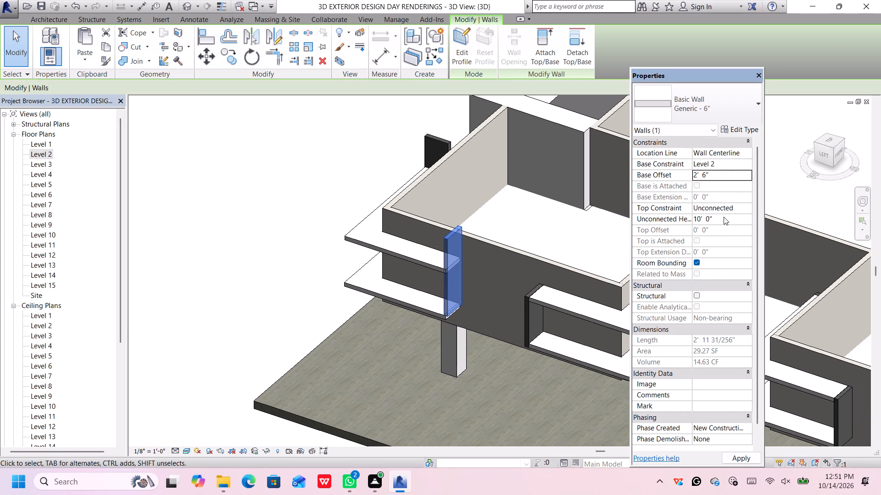
Set the unconnected height of the outer-corner strip's facade-side end wall to 6' 6".
left_click(724, 217)
key("BackSpace")
type("6'6")
key("shift+quotedbl")
key("Return")
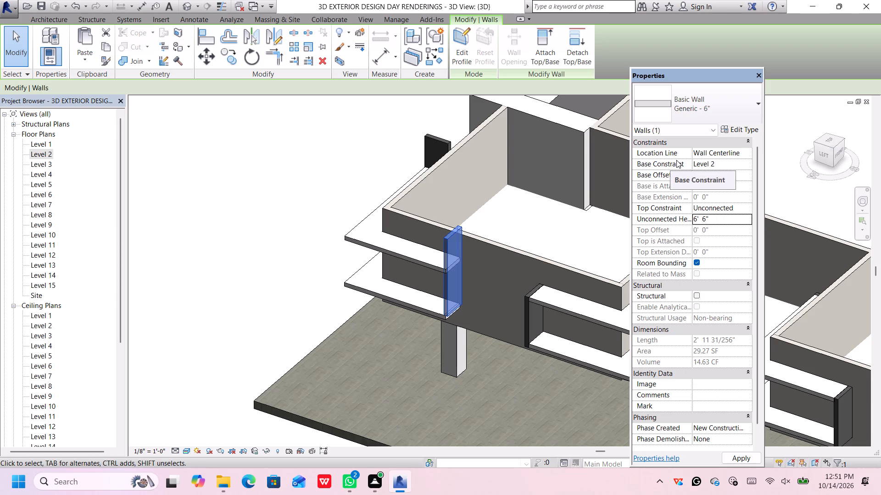
key("Return")
Nudge this end wall about 3" along the facade, away from the building corner, placing it just past the slab ends.
scroll(447, 280, "up", 5)
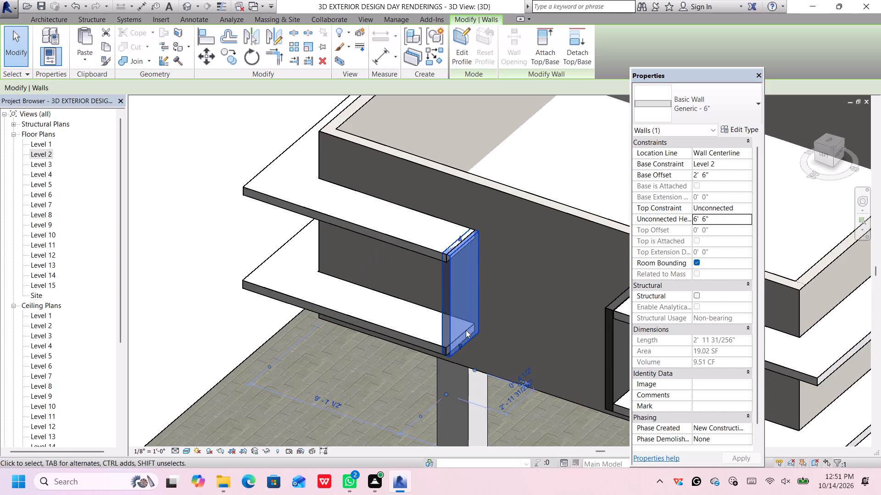
scroll(464, 329, "up", 4)
middle_click_drag(466, 328, 515, 291)
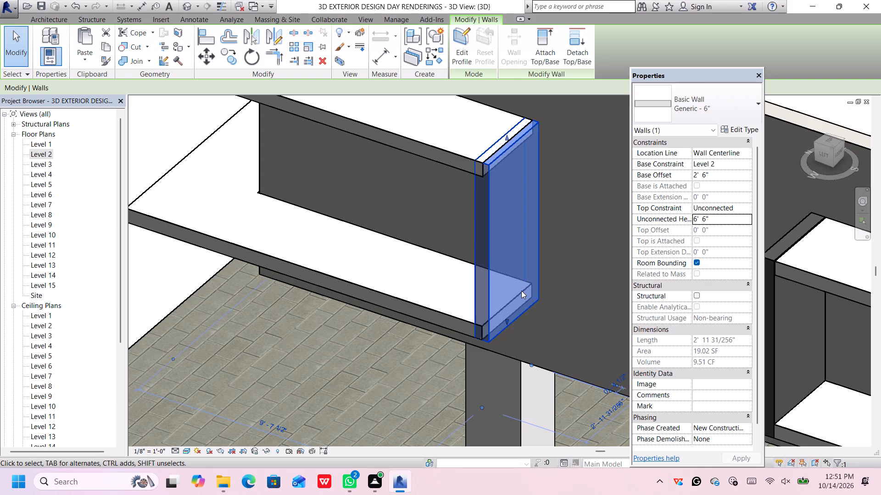
key("Right")
key("Right")
key("Right")
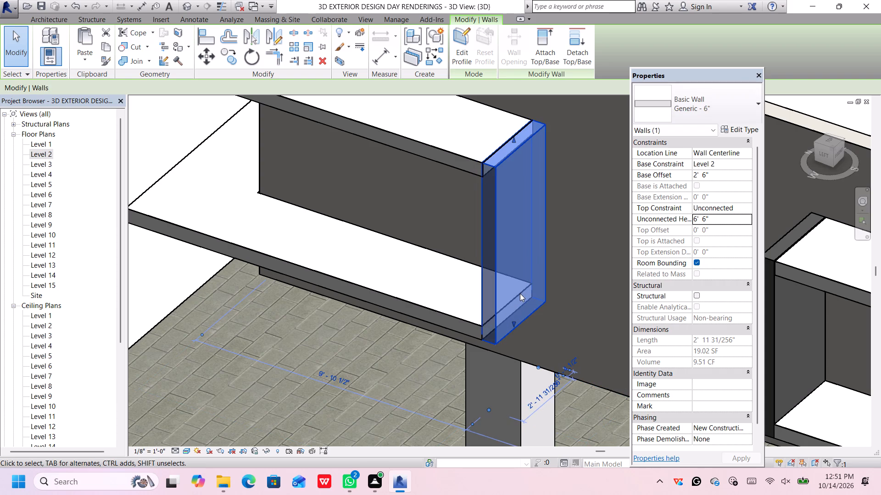
scroll(520, 293, "down", 6)
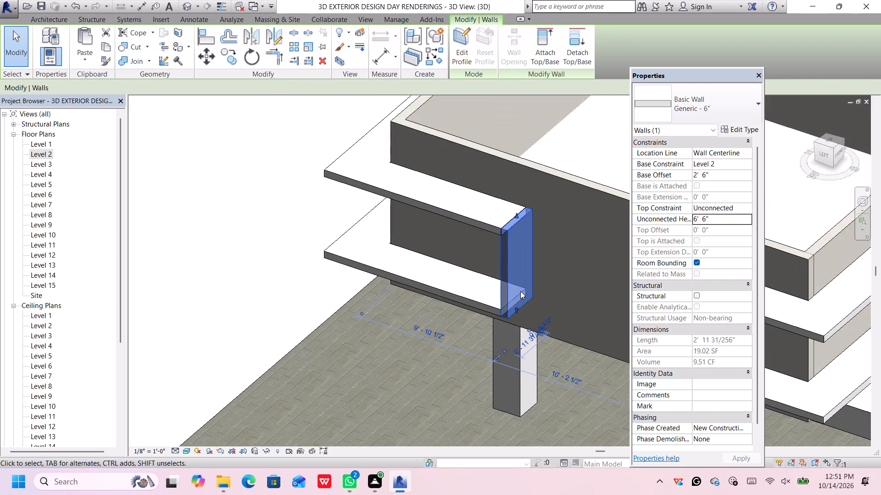
scroll(520, 291, "down", 3)
On the same outer-corner L-shaped strip, set the base offset of the 6" end wall on the building's back side to 2' 6".
middle_click_drag(307, 267, 411, 272)
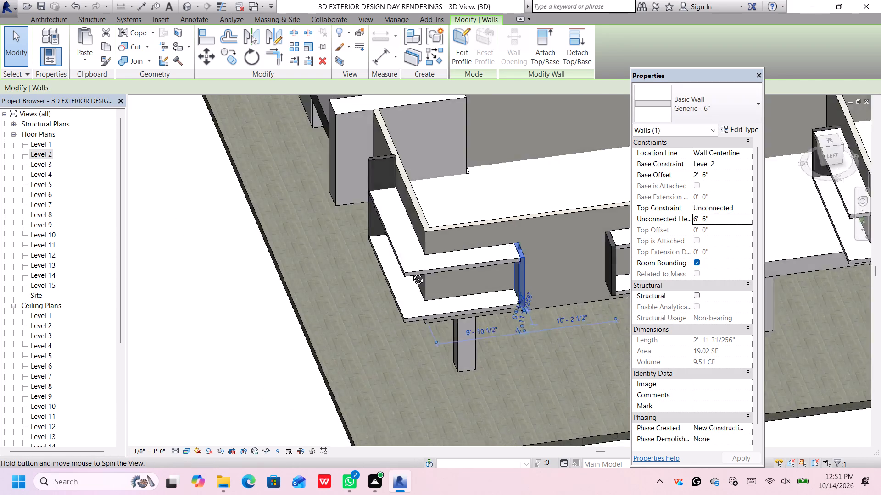
middle_click_drag(411, 272, 423, 272)
scroll(344, 308, "down", 8)
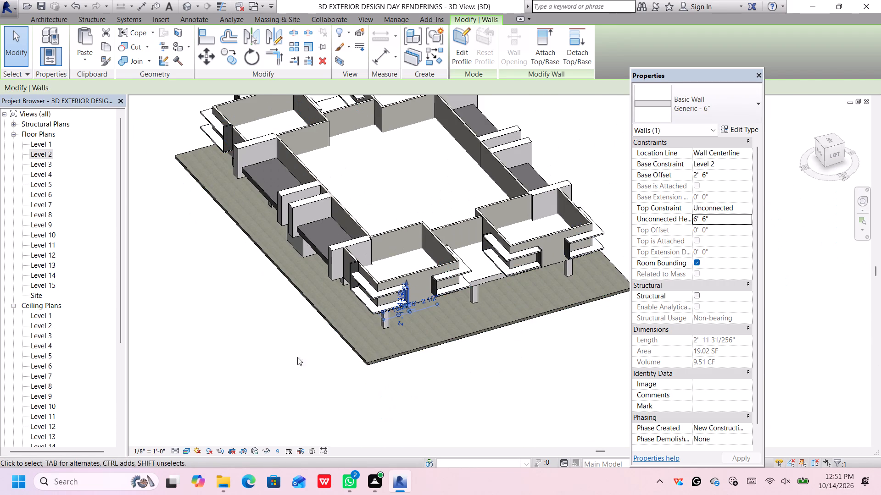
middle_click_drag(274, 362, 383, 378)
middle_click_drag(378, 371, 423, 383, "shift")
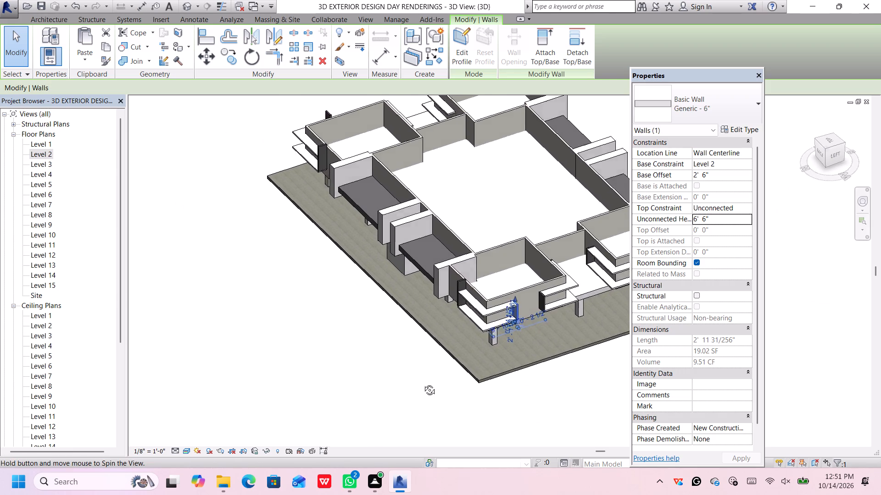
middle_click_drag(423, 383, 438, 370, "shift")
scroll(450, 333, "up", 4)
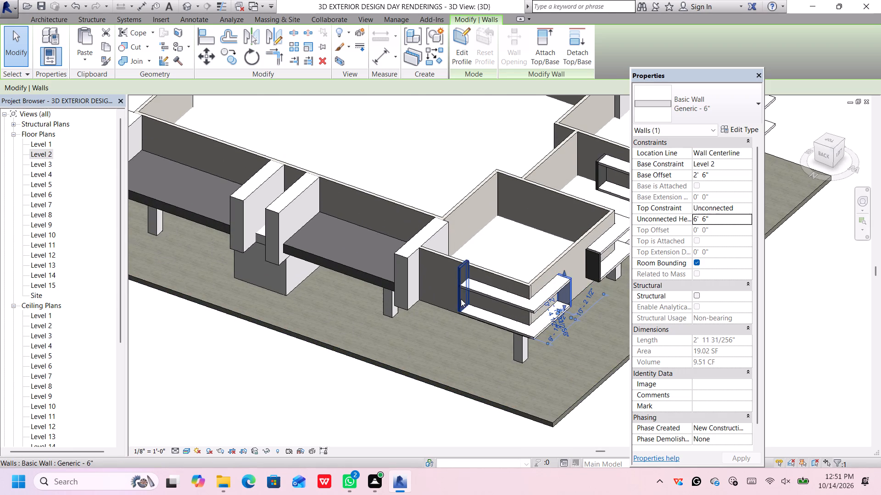
scroll(469, 286, "up", 4)
middle_click_drag(468, 293, 452, 289)
middle_click(449, 289)
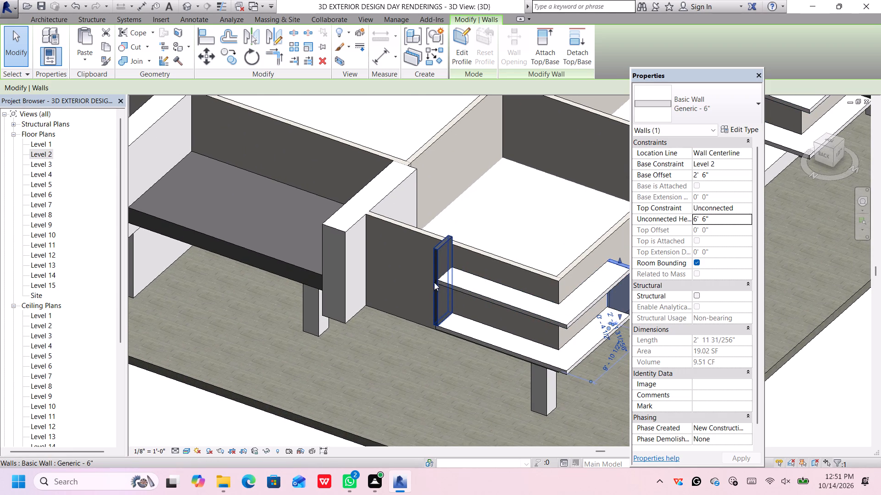
left_click(441, 263)
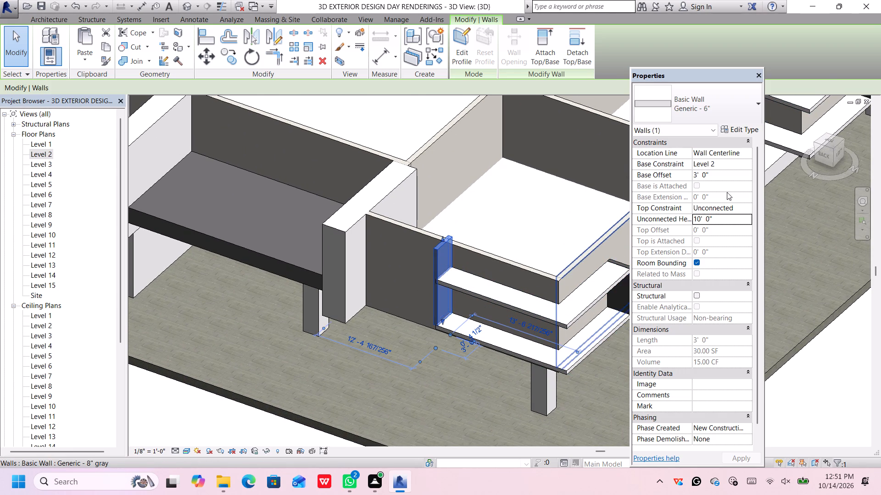
left_click(722, 169)
left_click(723, 176)
key("BackSpace")
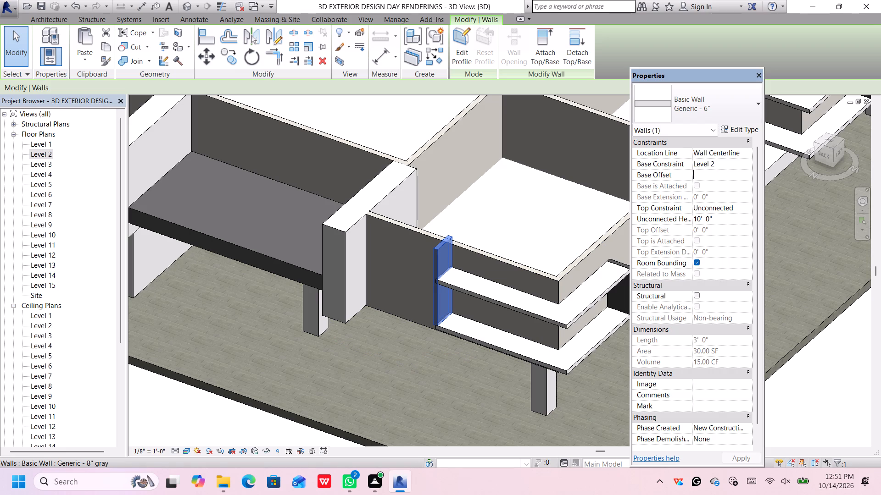
type("2'6\"")
key("Return")
Set the unconnected height of this back-side end wall to 6' 6".
left_click(726, 216)
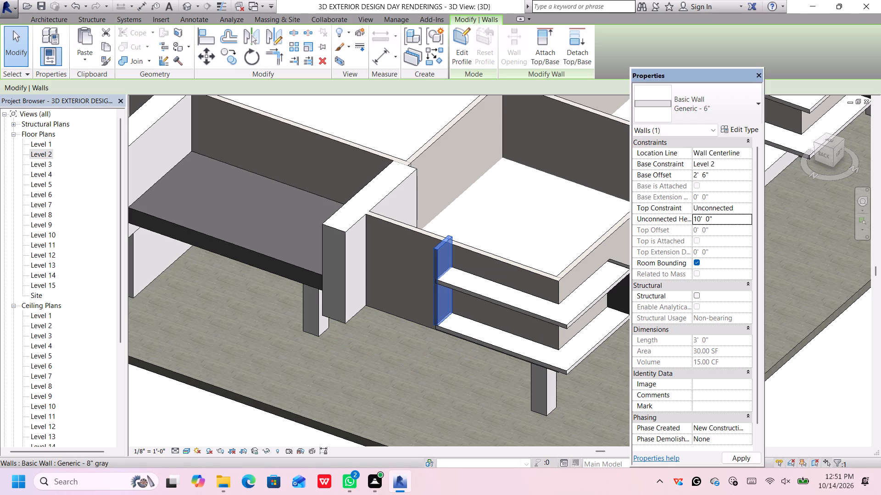
key("BackSpace")
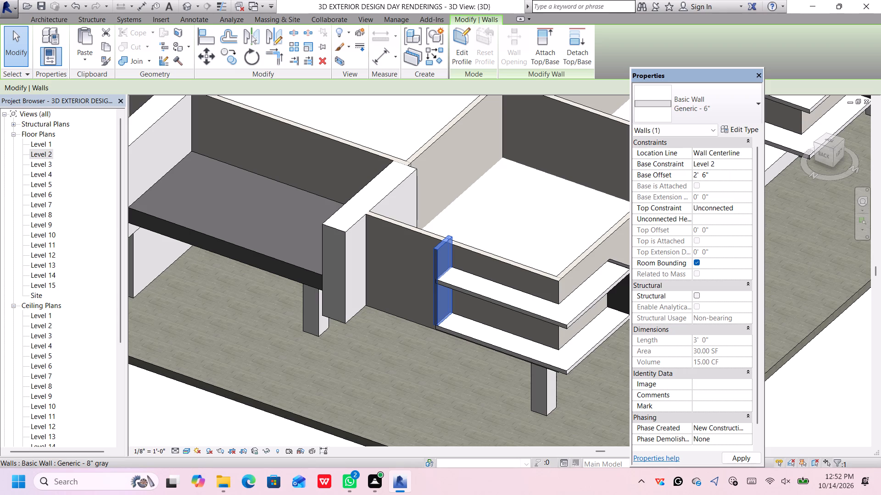
type("6'6")
key("shift+quotedbl")
key("Return")
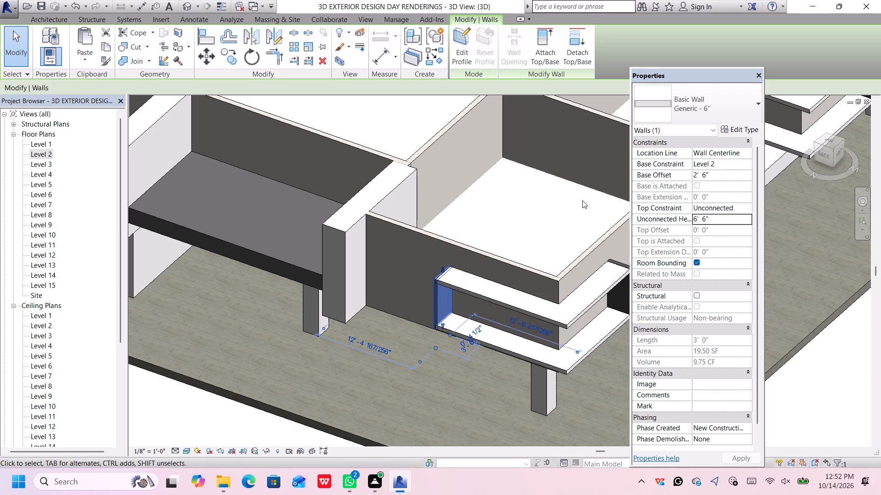
Nudge this end wall about 3" along the room wall, away from the building corner, placing it just past the slab ends.
scroll(423, 297, "up", 5)
key("Left")
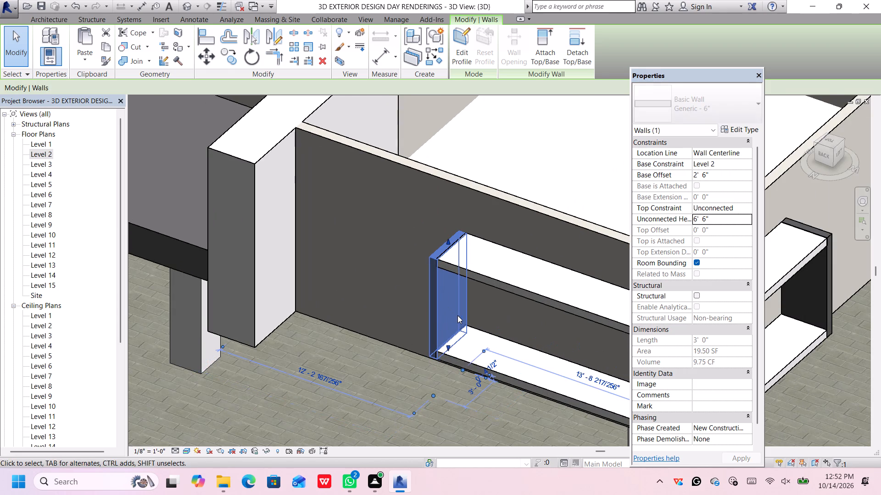
scroll(447, 275, "up", 1)
key("Left")
scroll(447, 275, "down", 4)
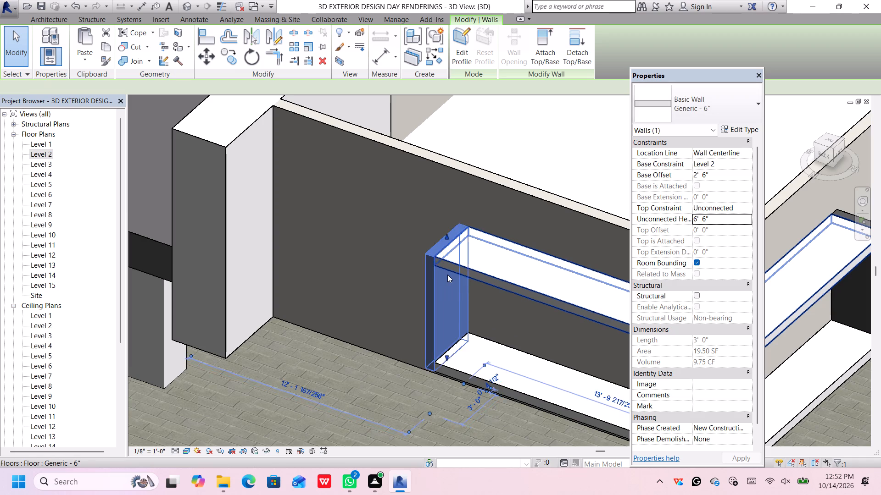
scroll(447, 275, "down", 13)
left_click(441, 344)
At the other corner room on the back side, set the base offset of the outer-corner strip's back-side 6" end wall to 2' 6".
middle_click_drag(376, 300, 452, 384)
scroll(372, 307, "up", 5)
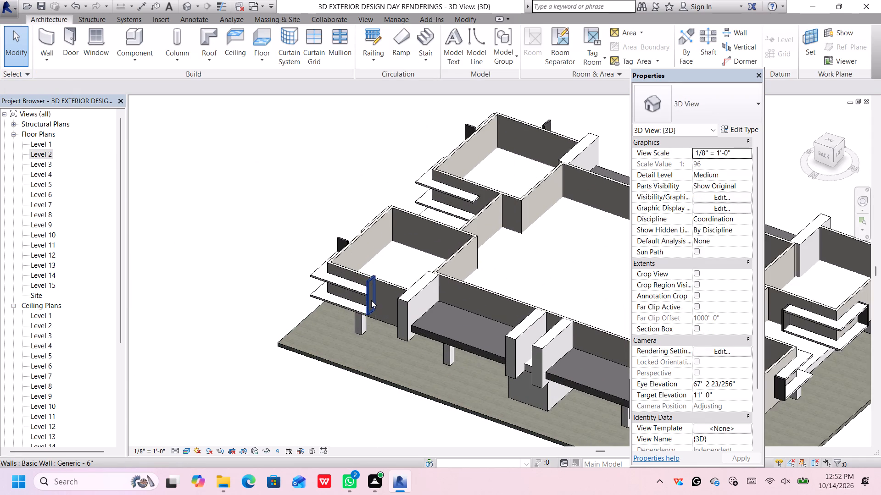
scroll(371, 300, "up", 6)
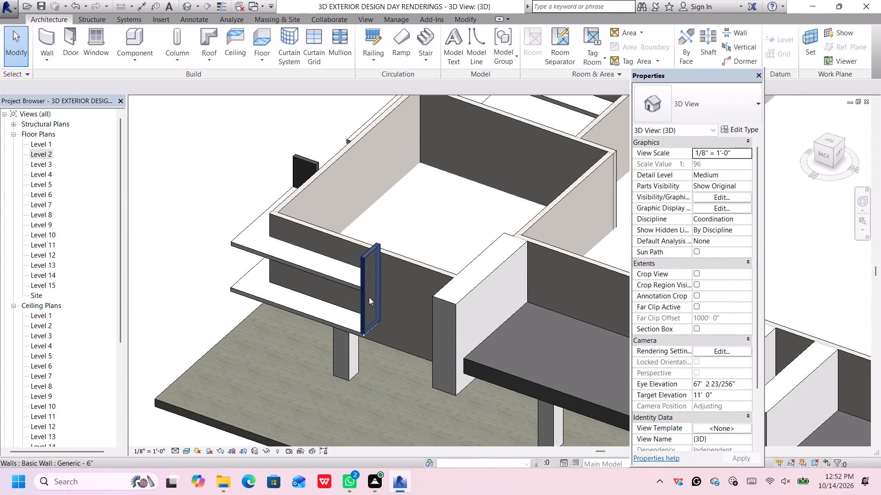
left_click(369, 297)
left_click(719, 174)
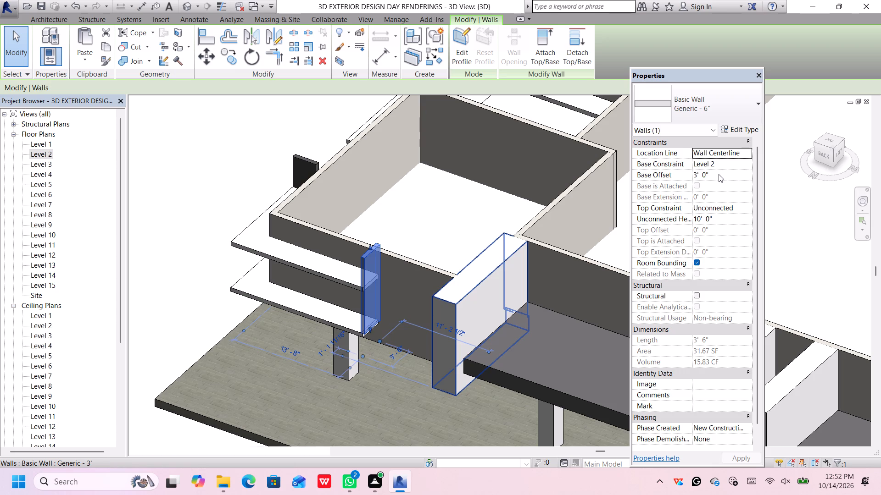
key("BackSpace")
type("2'")
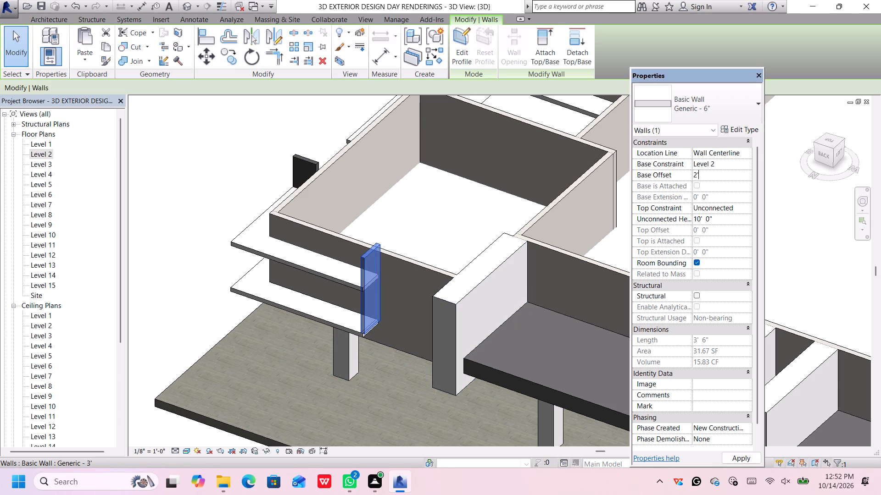
type("6\"")
key("Return")
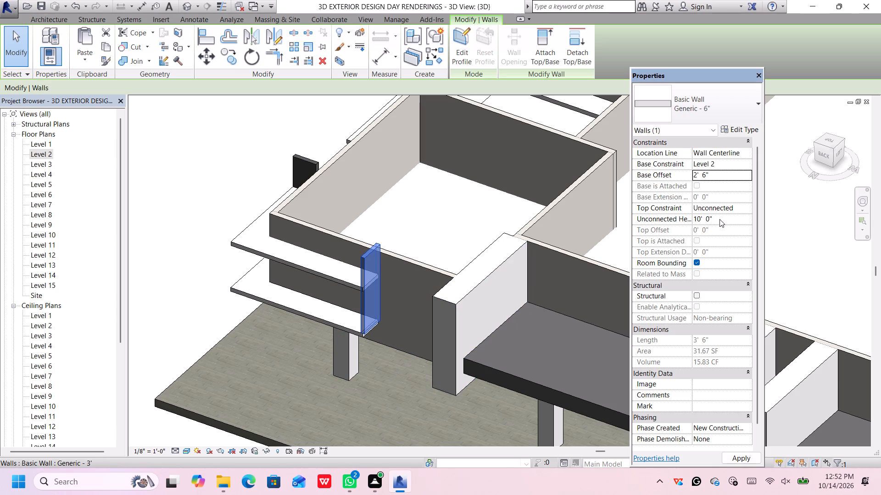
Set the unconnected height of this second corner room's back-side end wall to 6' 6".
left_click(719, 219)
key("BackSpace")
type("6'6\"")
key("Return")
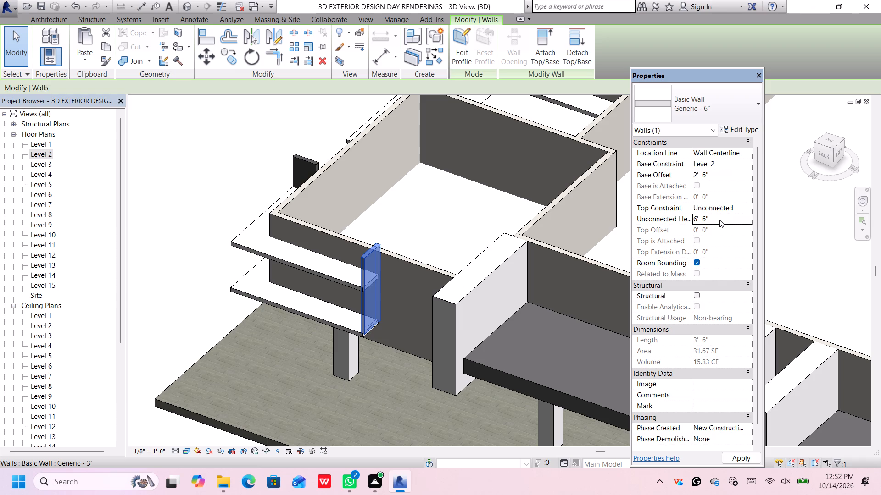
key("Return")
Nudge this end wall about 3" along the room wall, away from the building corner, placing it just past the slab ends.
scroll(390, 322, "up", 7)
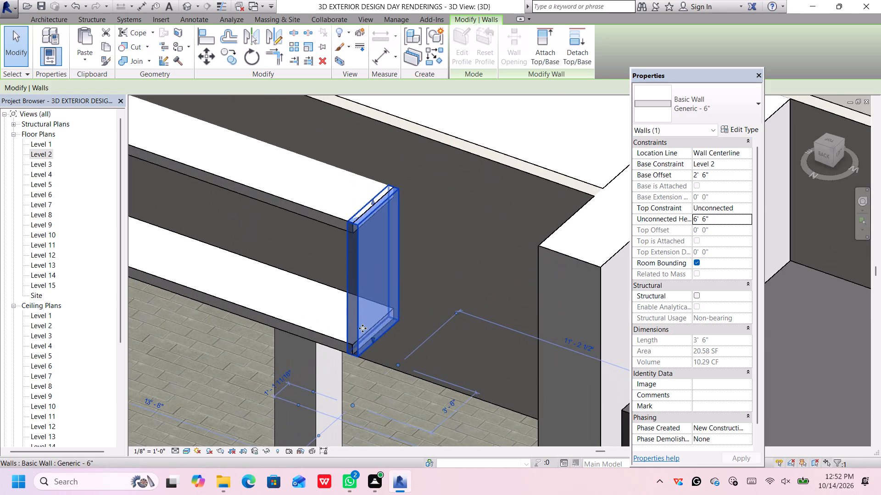
scroll(411, 344, "up", 1)
middle_click_drag(412, 343, 447, 290)
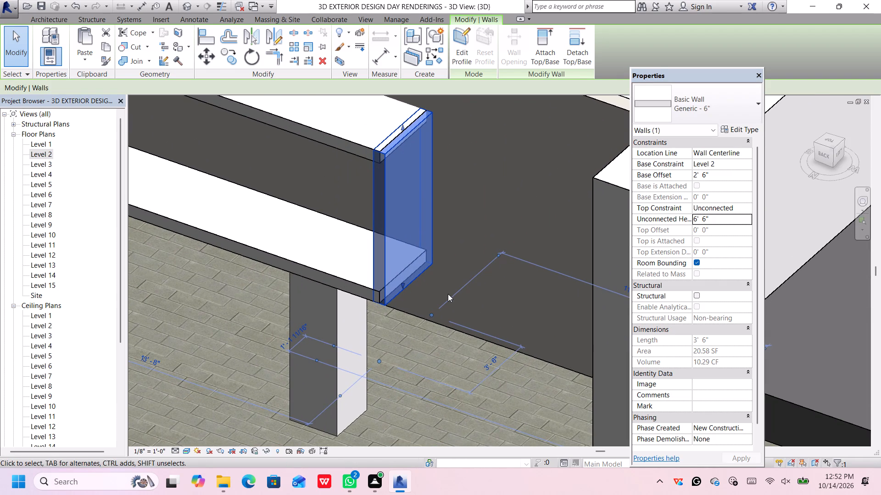
key("Right")
key("Right")
key("Right")
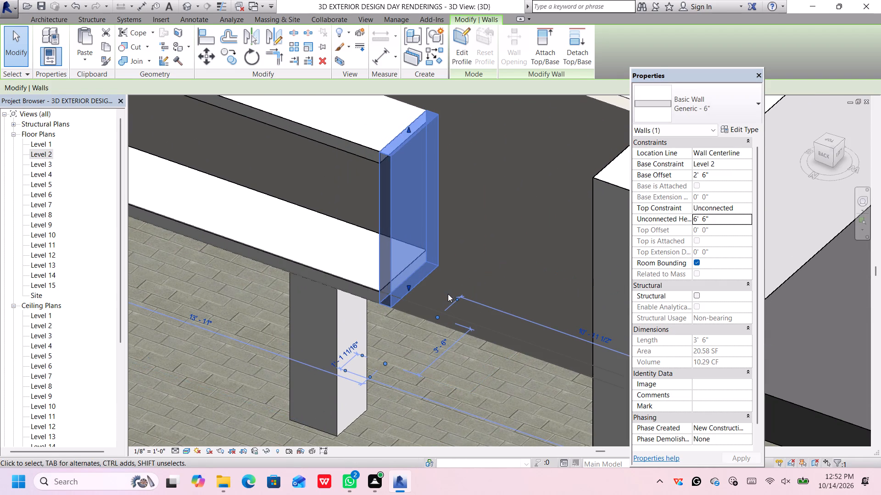
scroll(448, 293, "down", 4)
middle_click_drag(447, 292, 460, 274)
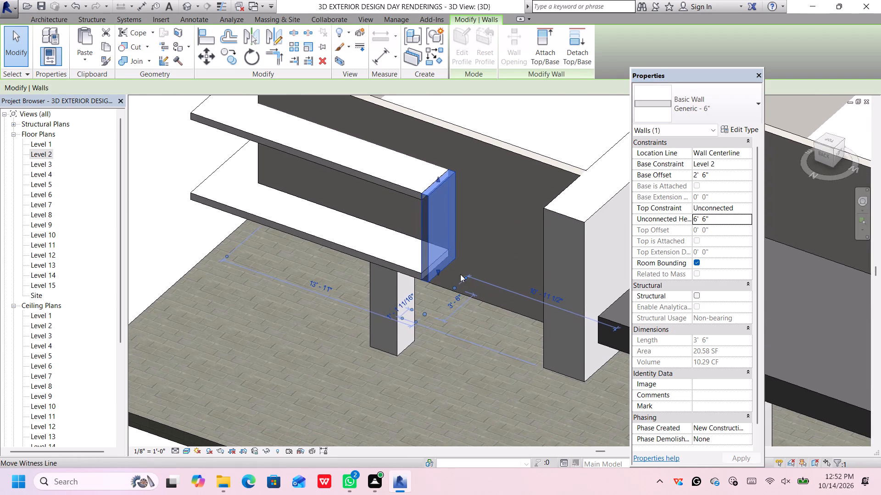
scroll(460, 274, "down", 2)
left_click(157, 257)
On the same room's outer-corner L-shaped strip, set the base offset of the 6" end wall on the building's right side to 2' 6".
scroll(195, 242, "down", 3)
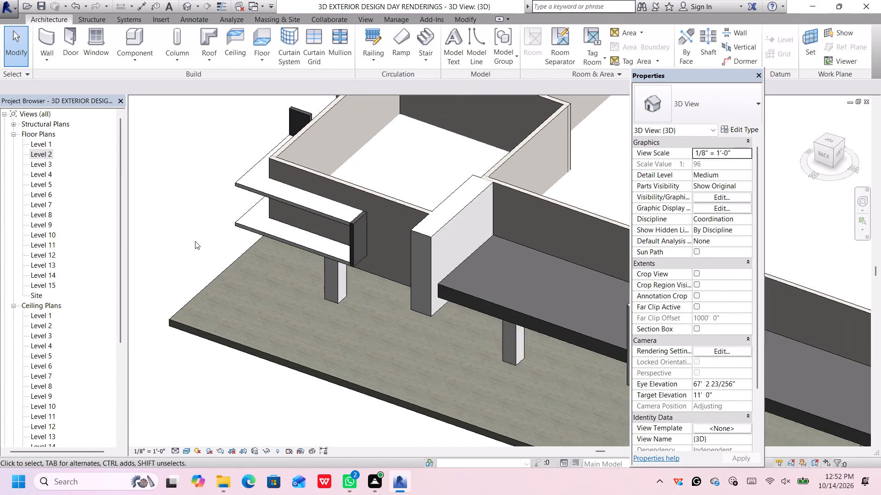
scroll(195, 241, "down", 1)
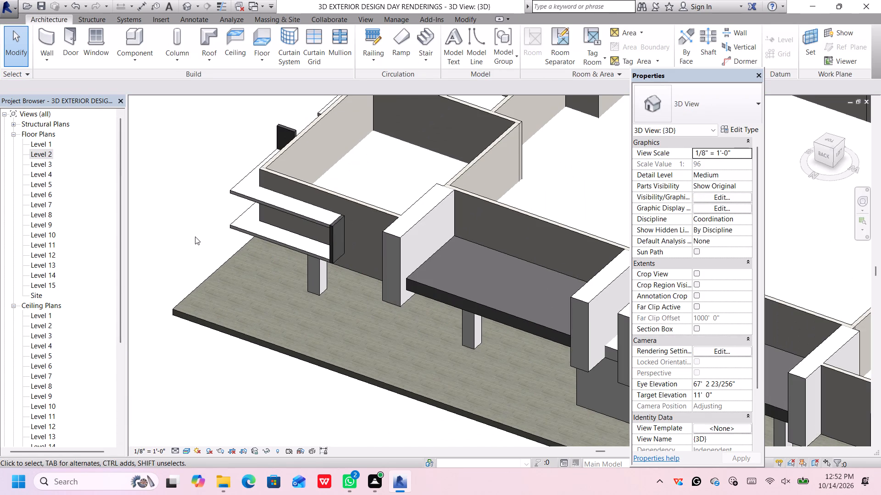
middle_click_drag(200, 229, 289, 248)
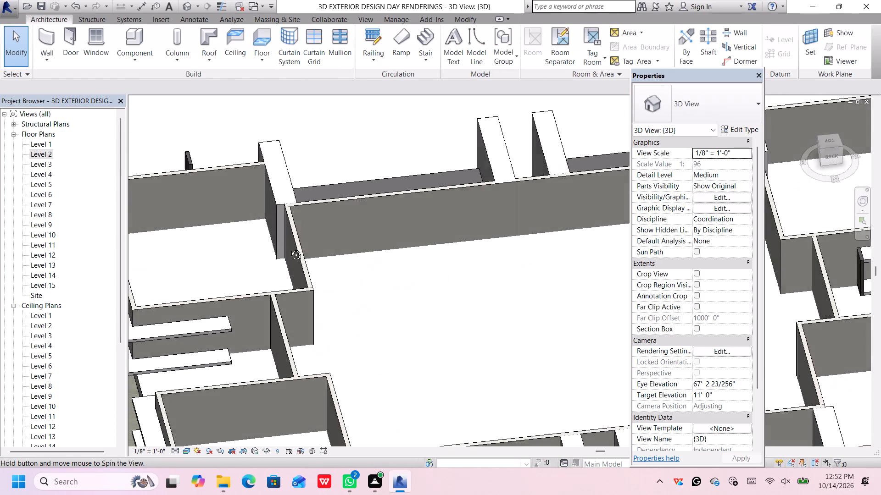
middle_click_drag(289, 248, 290, 248)
scroll(315, 238, "down", 7)
scroll(395, 221, "down", 3)
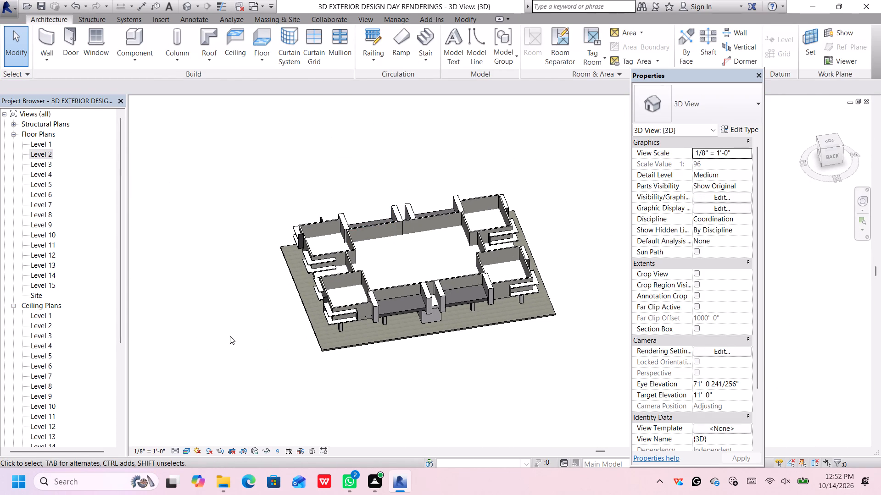
middle_click_drag(231, 335, 328, 346, "shift")
scroll(434, 378, "up", 4)
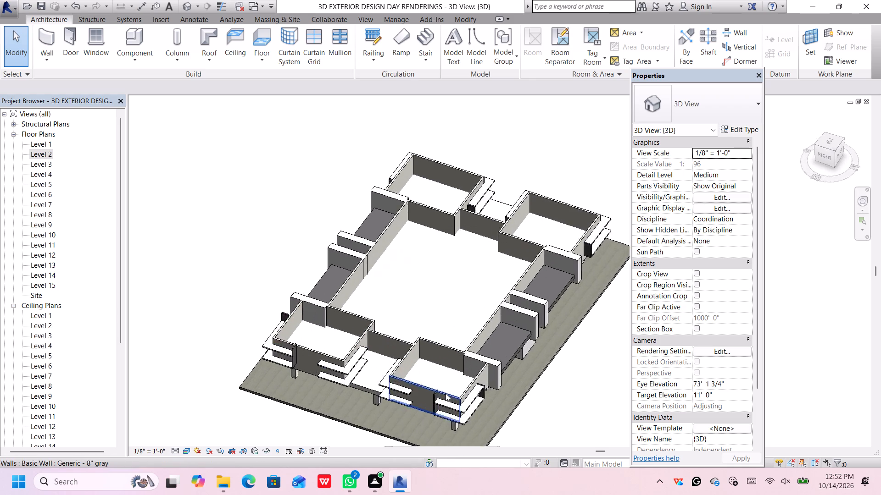
scroll(446, 393, "up", 1)
middle_click_drag(513, 404, 523, 340)
scroll(504, 335, "up", 6)
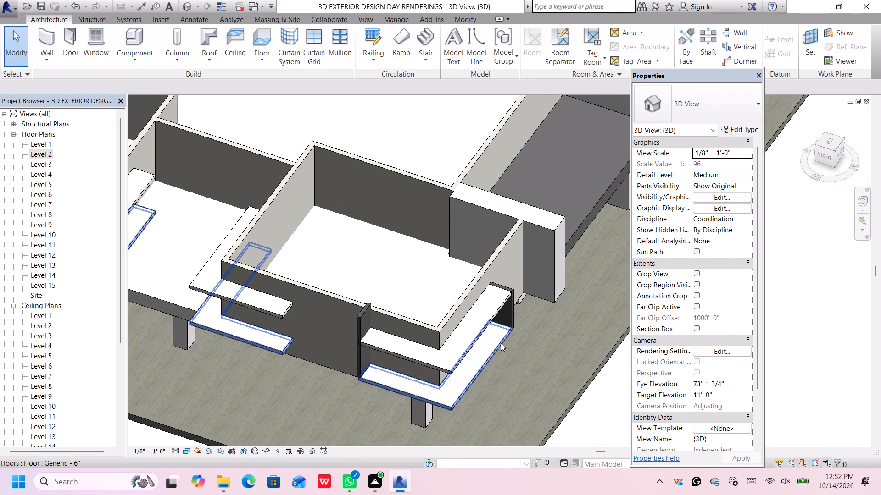
middle_click_drag(503, 342, 524, 289)
scroll(388, 265, "up", 1)
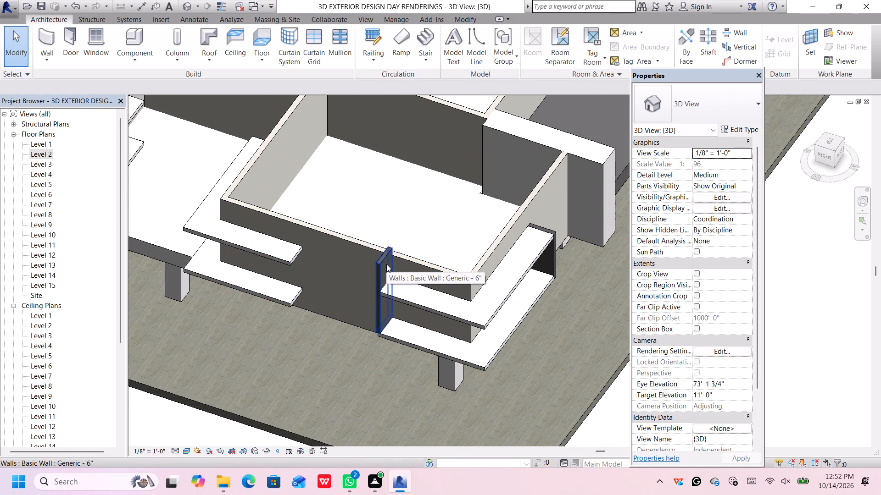
scroll(386, 264, "up", 3)
left_click(380, 254)
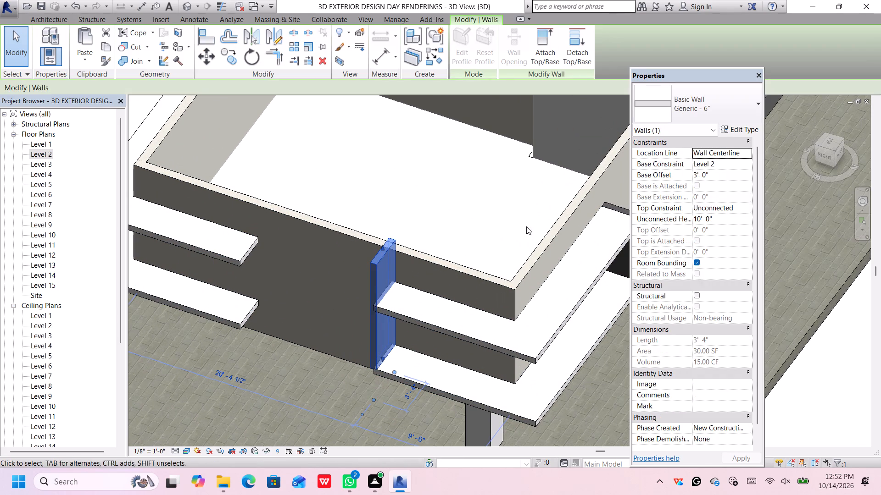
left_click(717, 173)
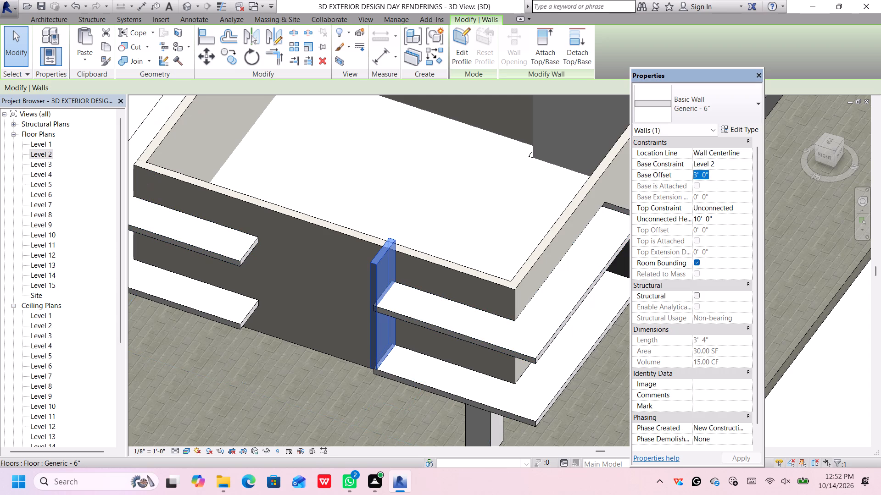
key("BackSpace")
key("2")
key("apostrophe")
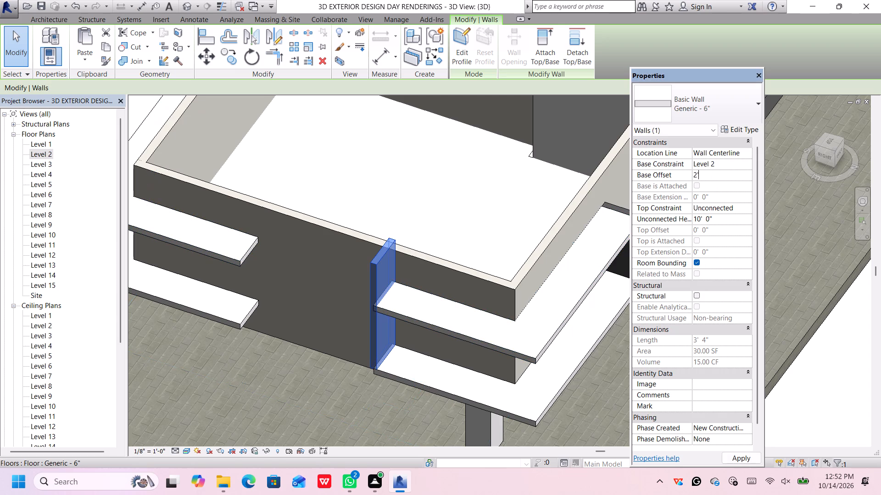
type("6\"")
key("Return")
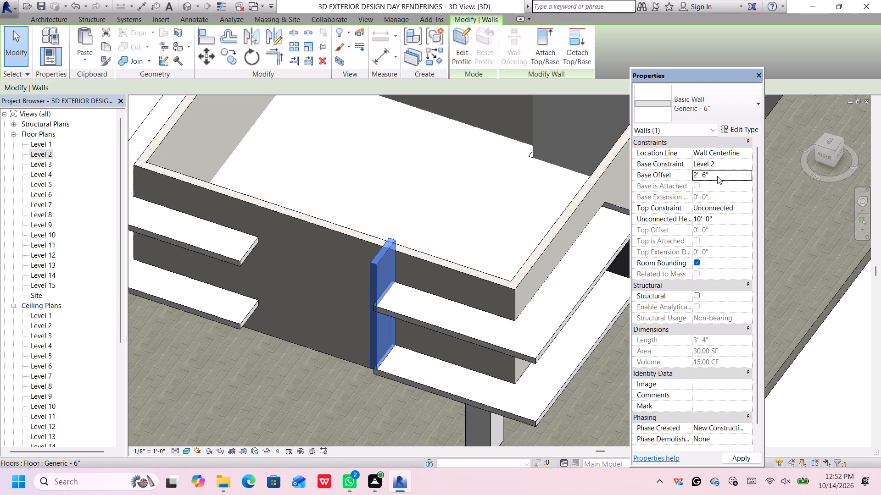
Set the unconnected height of this right-side end wall to 6' 6".
left_click(720, 219)
key("BackSpace")
type("6'6\"")
key("Return")
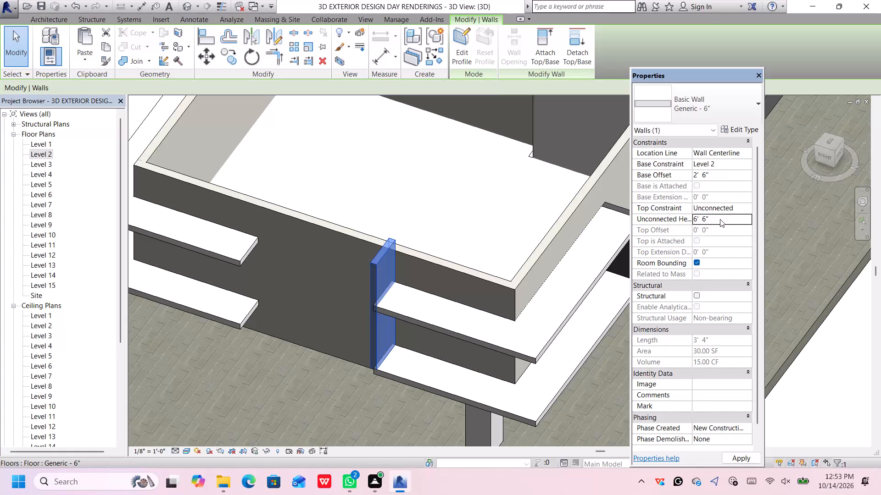
Nudge this right-side end wall along the room wall, away from the building corner, until it sits flush against the slab ends.
middle_click_drag(394, 332, 409, 326)
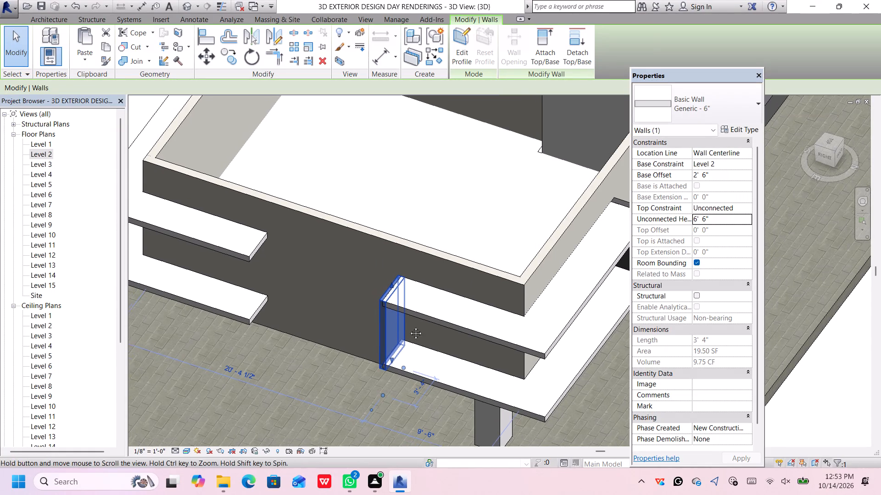
scroll(409, 330, "up", 2)
key("Left")
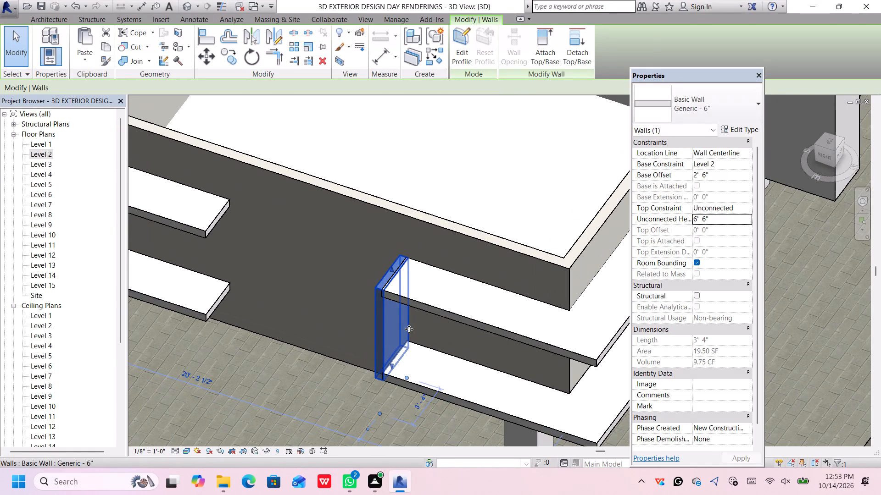
key("Left")
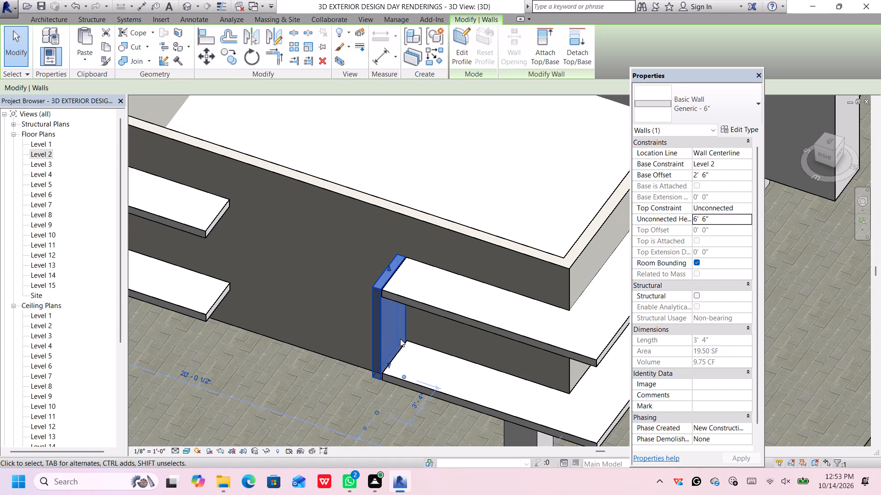
scroll(389, 340, "up", 5)
middle_click_drag(395, 364, 390, 323)
scroll(390, 324, "up", 2)
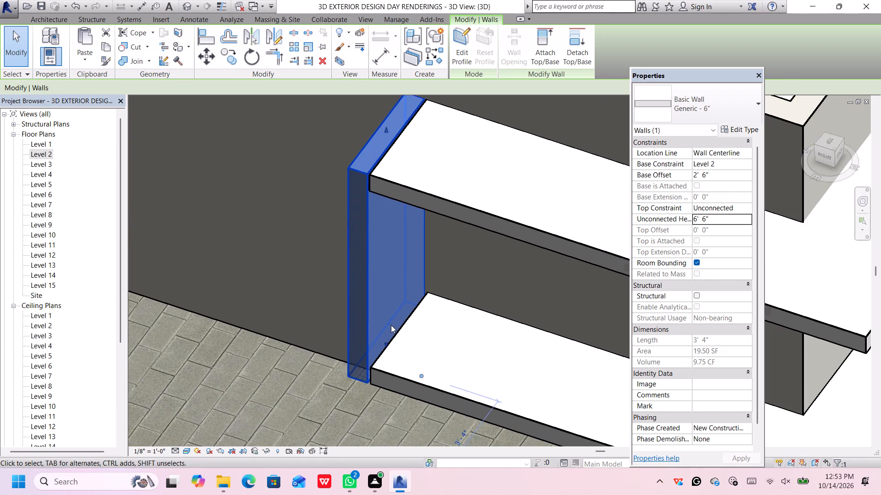
key("Right")
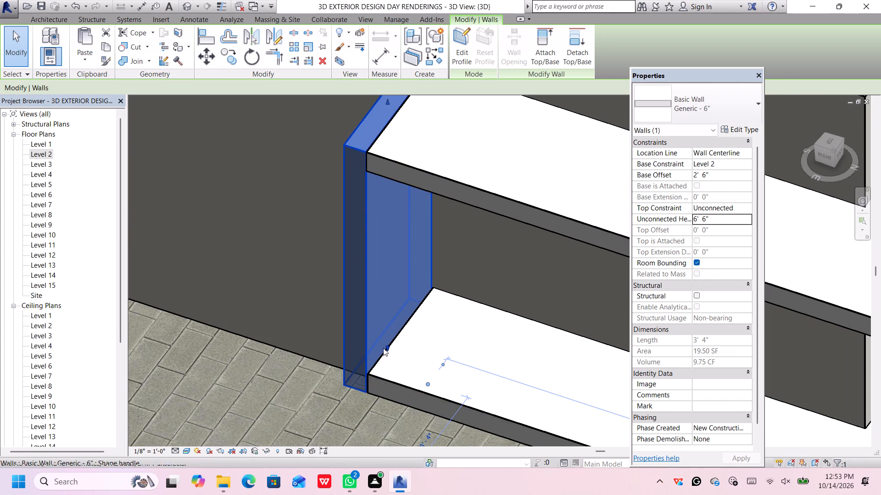
scroll(377, 365, "up", 6)
key("Right")
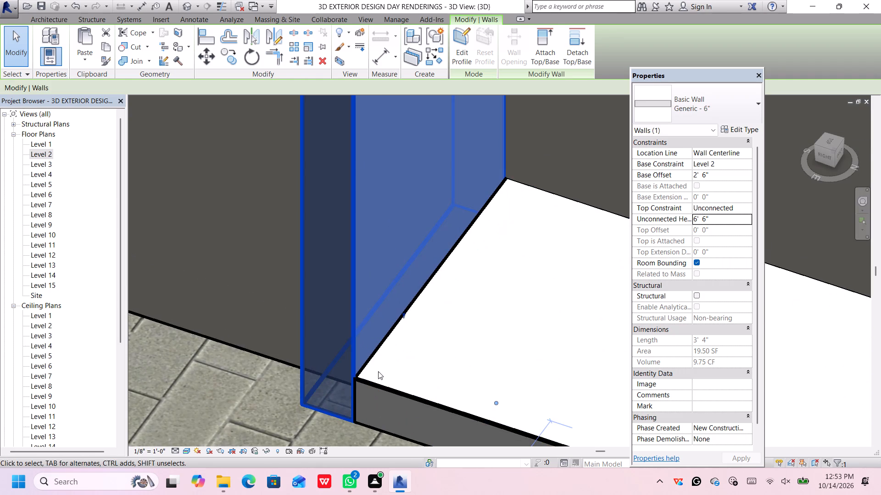
scroll(379, 369, "down", 17)
scroll(424, 300, "down", 4)
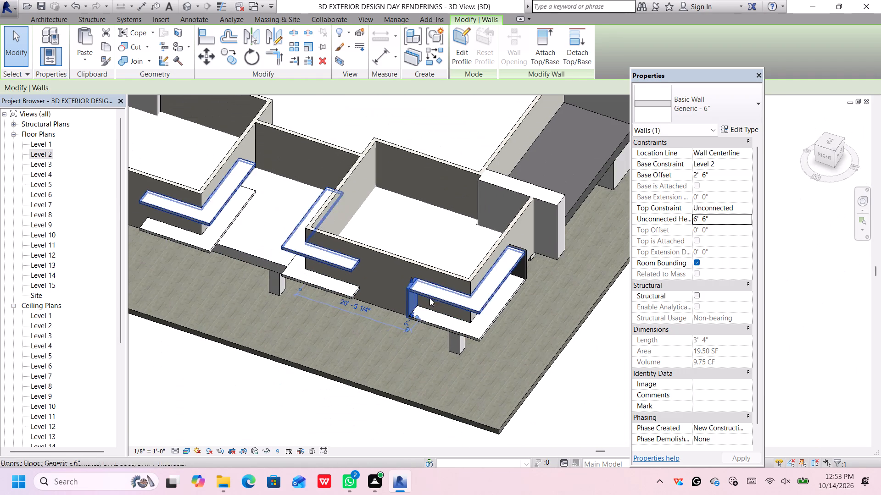
left_click(590, 390)
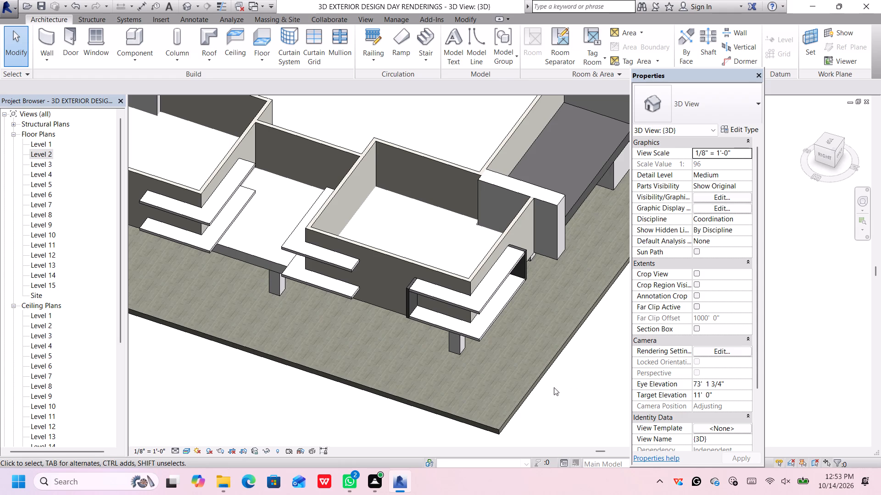
On the front-right corner room's outer L-shaped strip, set the base offset of the 6" end wall on the building's right side to 2' 6".
scroll(497, 215, "down", 3)
scroll(497, 220, "up", 2)
middle_click_drag(501, 222, 529, 225)
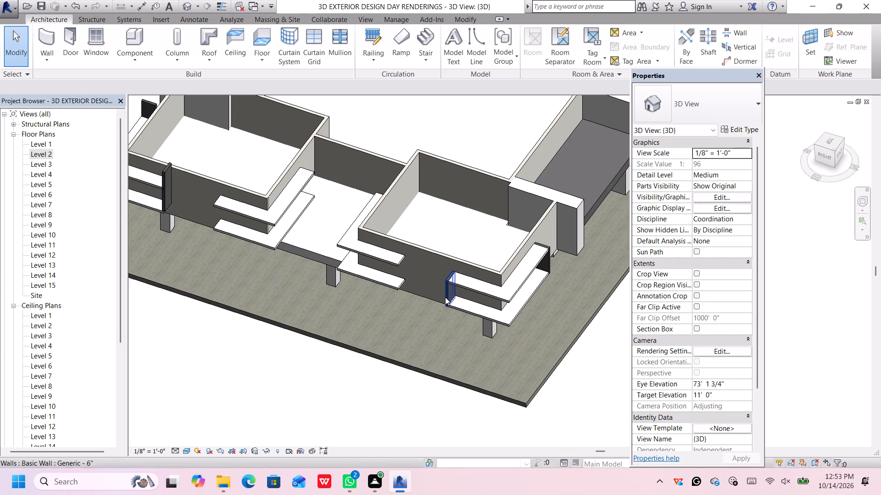
middle_click_drag(446, 297, 485, 290)
scroll(485, 217, "down", 3)
middle_click_drag(471, 191, 474, 199)
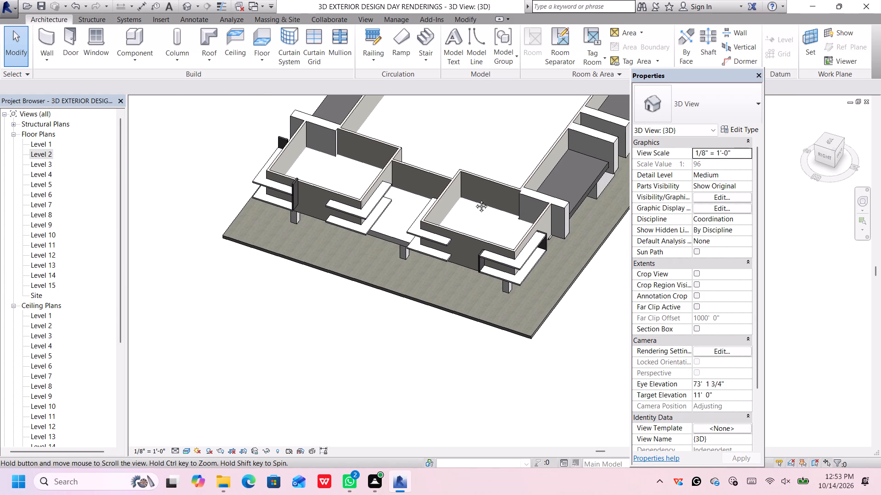
middle_click_drag(474, 199, 502, 303)
middle_click_drag(522, 258, 426, 280)
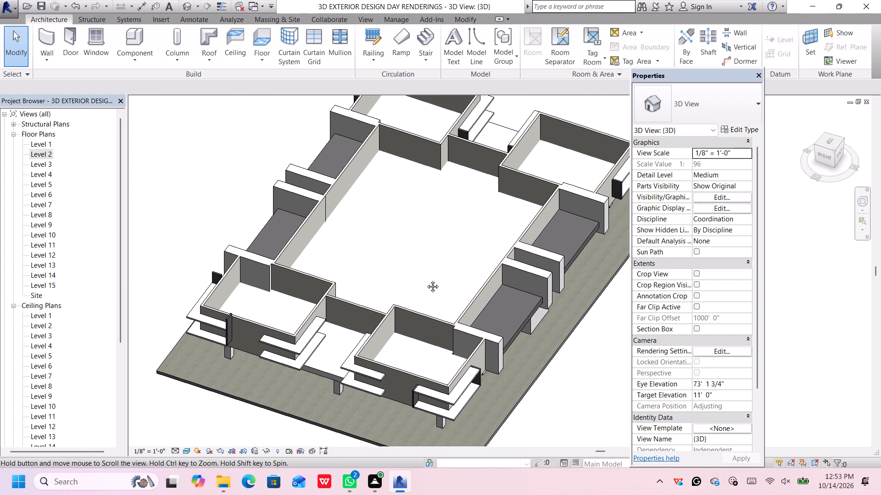
middle_click_drag(426, 280, 433, 247)
scroll(230, 289, "up", 3)
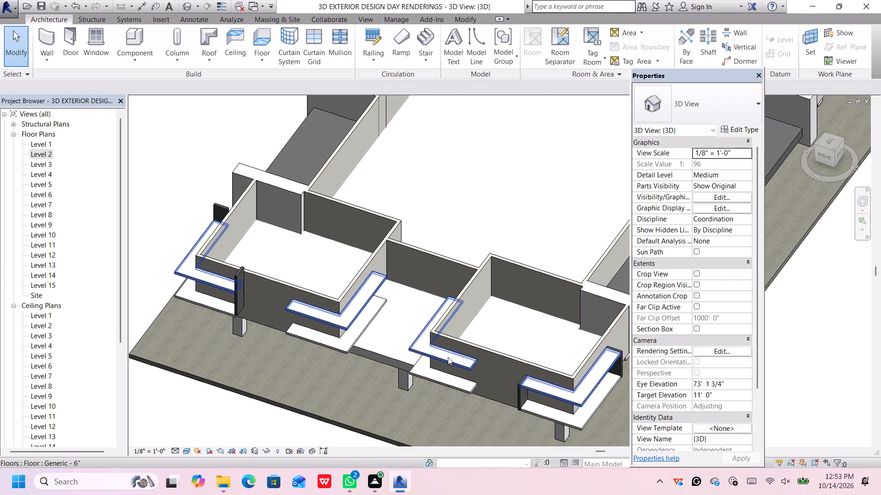
middle_click_drag(510, 362, 589, 328)
scroll(312, 263, "up", 4)
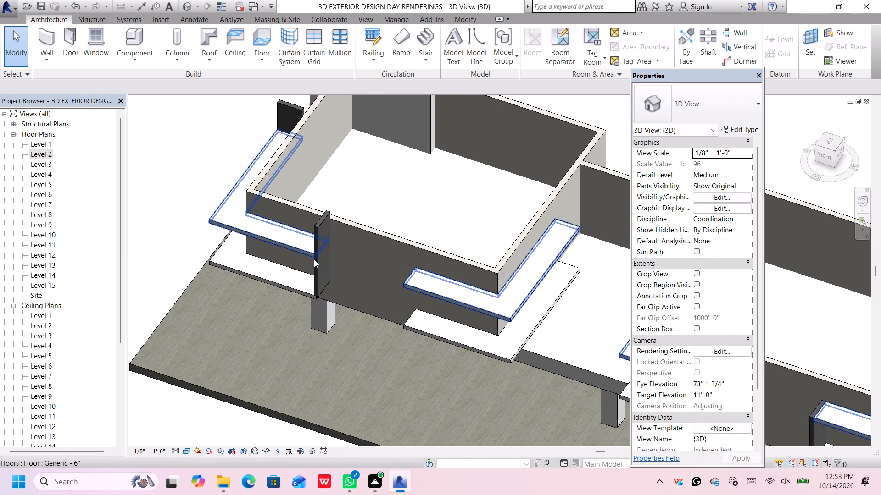
left_click(322, 241)
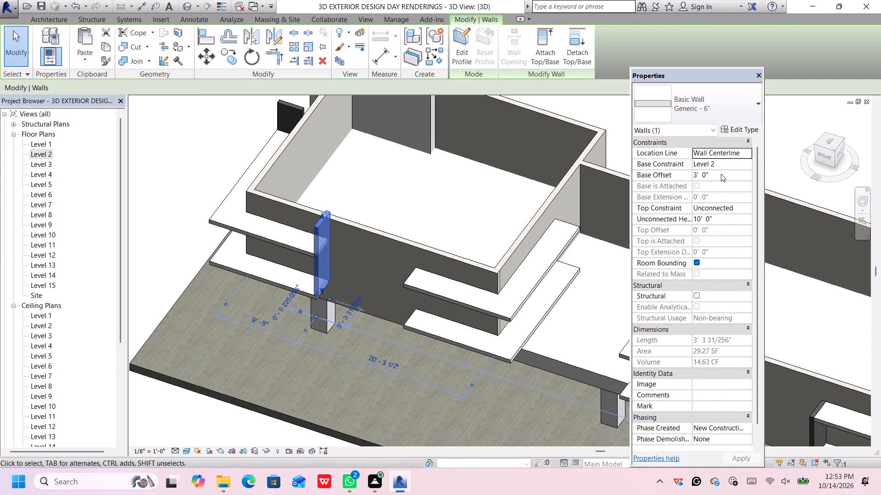
left_click(721, 174)
key("BackSpace")
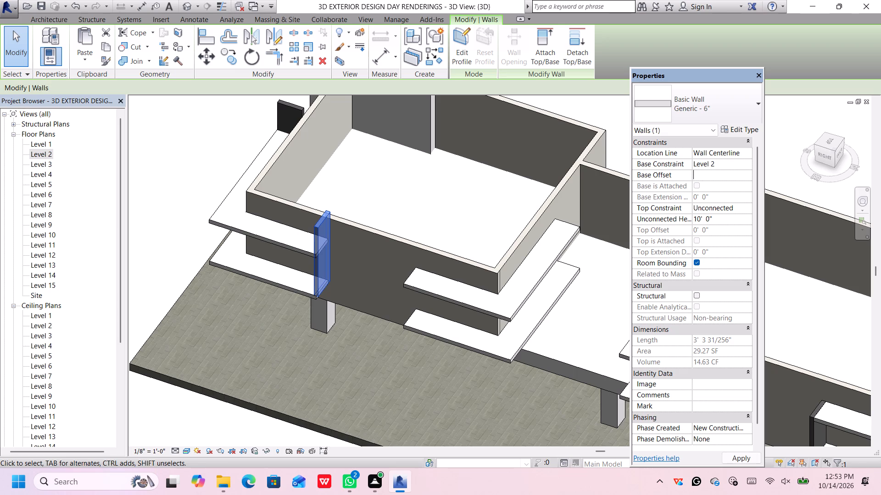
type("2'6")
key("shift+quotedbl")
key("Return")
Set the unconnected height of this right-side end wall to 6' 6".
left_click(719, 219)
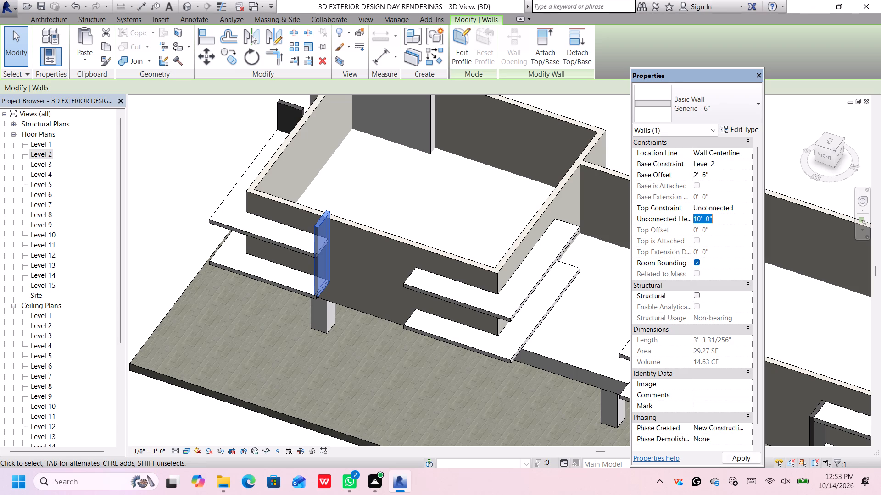
key("BackSpace")
type("6'6\"")
key("Return")
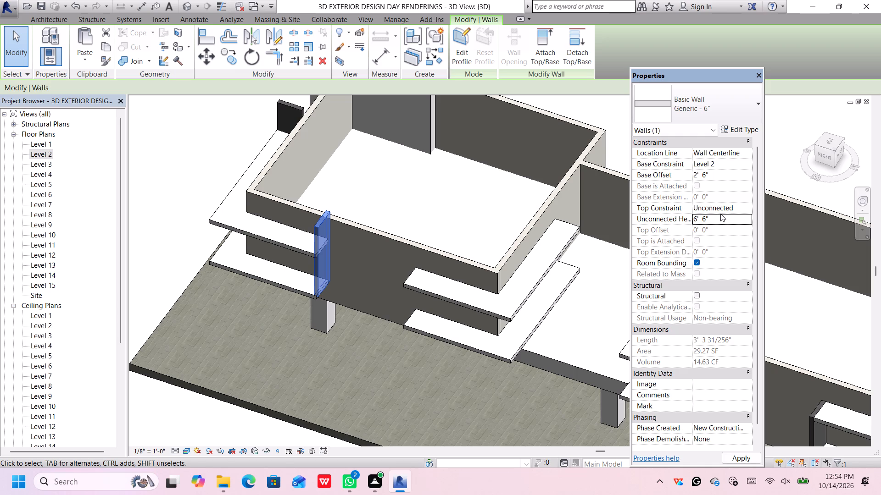
key("Return")
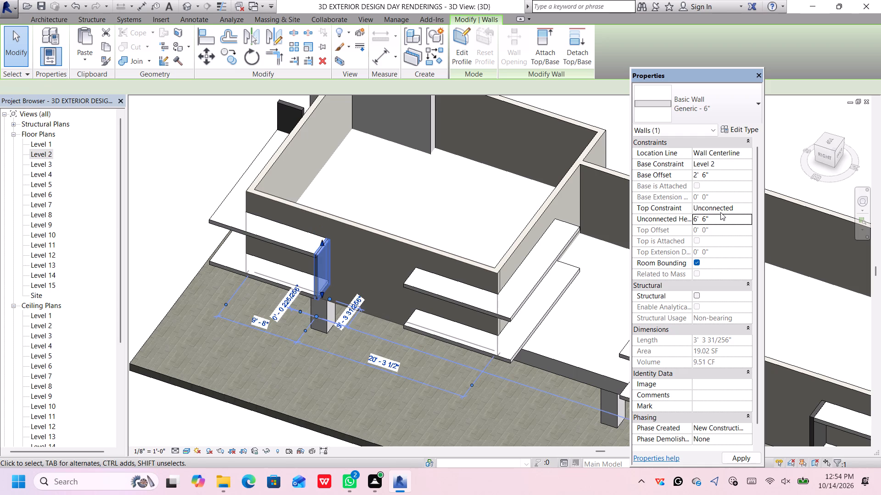
Nudge this right-side end wall along the room wall, away from the building corner, until it sits flush against the slab ends.
scroll(339, 277, "up", 5)
middle_click_drag(338, 284, 338, 282)
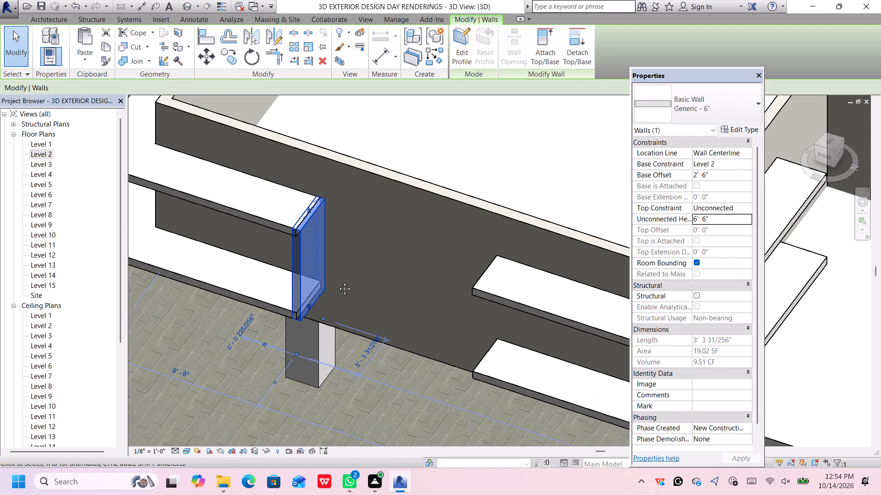
middle_click_drag(338, 282, 374, 259)
key("Right")
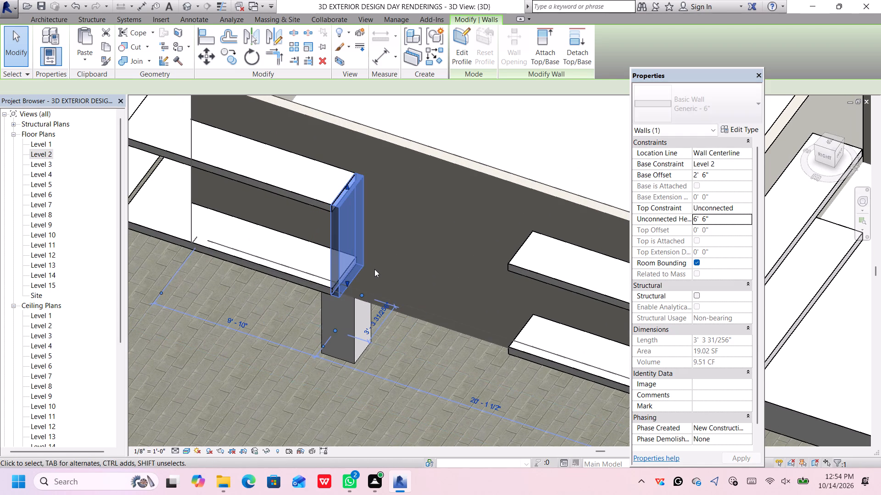
scroll(331, 280, "up", 10)
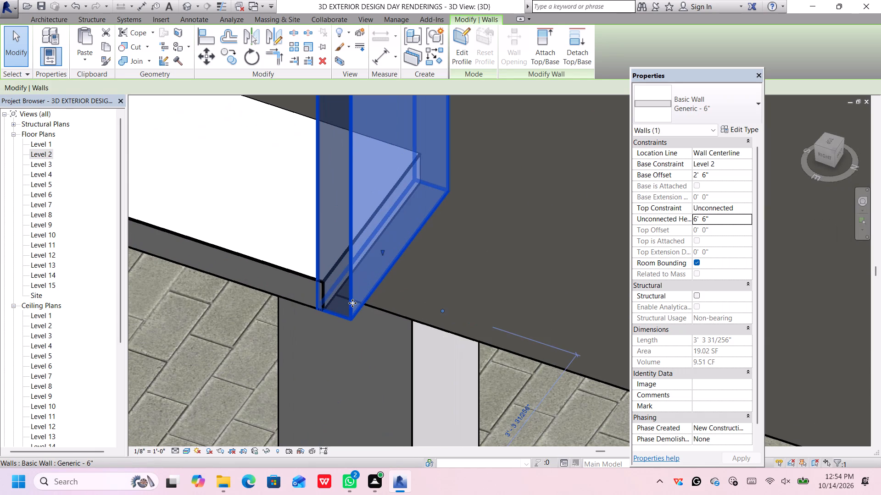
key("Right")
key("Right")
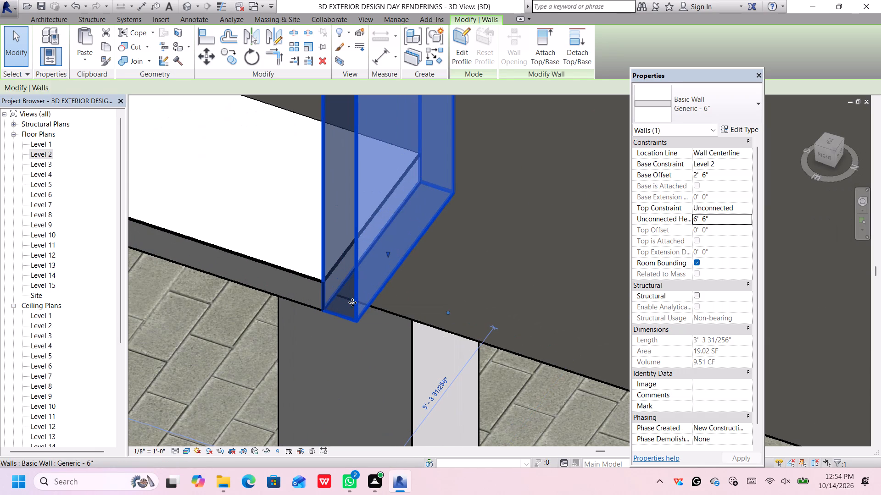
scroll(352, 302, "down", 17)
middle_click_drag(375, 291, 410, 278)
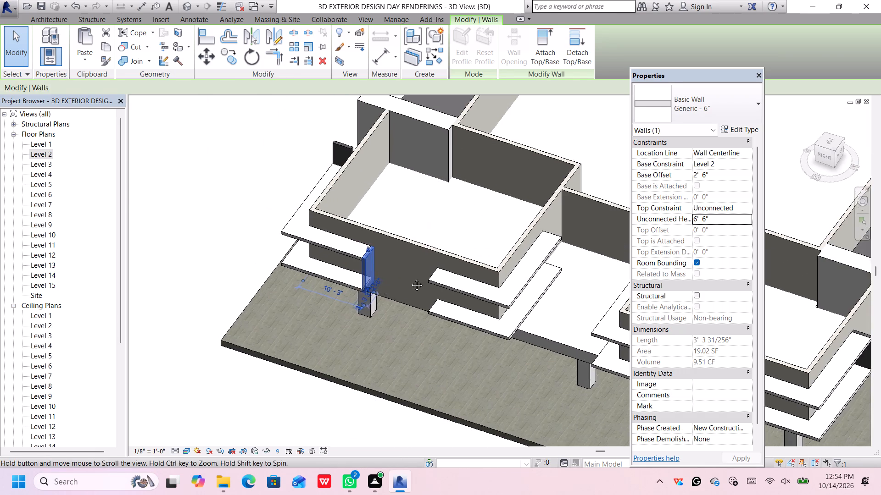
middle_click_drag(410, 278, 416, 272)
left_click(257, 247)
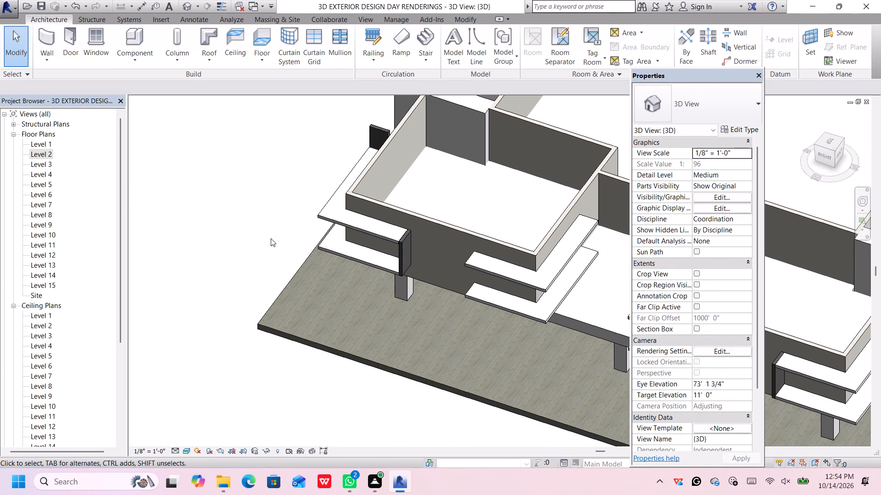
On the same front-right corner strip, set the base offset of the 6" end wall on the building's front side to 2' 6".
scroll(360, 250, "up", 4)
middle_click_drag(383, 206, 417, 370)
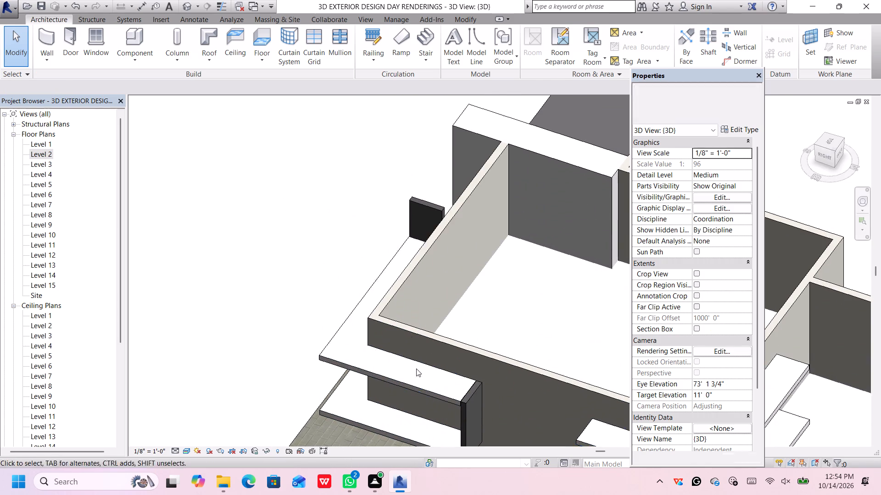
left_click(420, 203)
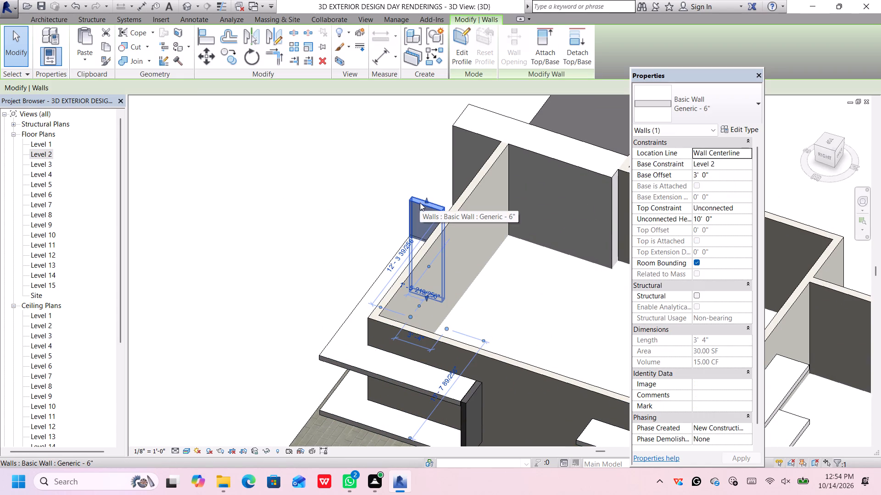
middle_click_drag(354, 189, 508, 168)
scroll(390, 200, "down", 1, "shift")
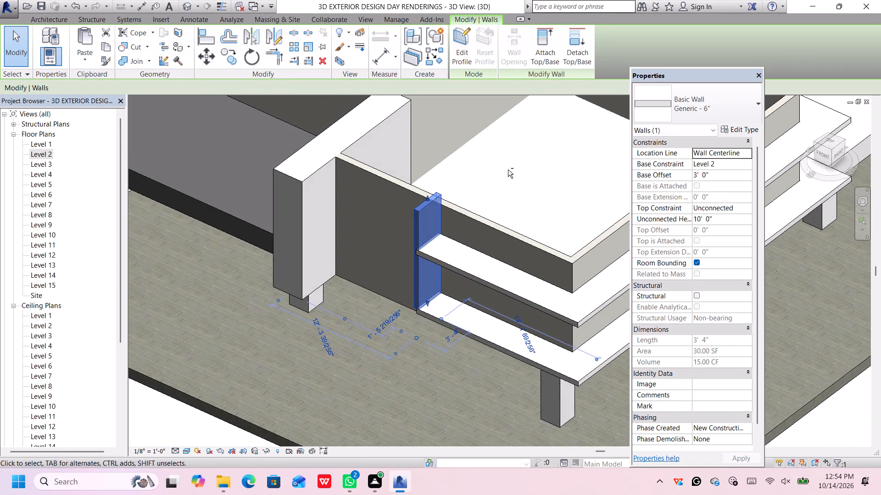
scroll(506, 172, "down", 1, "shift")
scroll(438, 286, "up", 1)
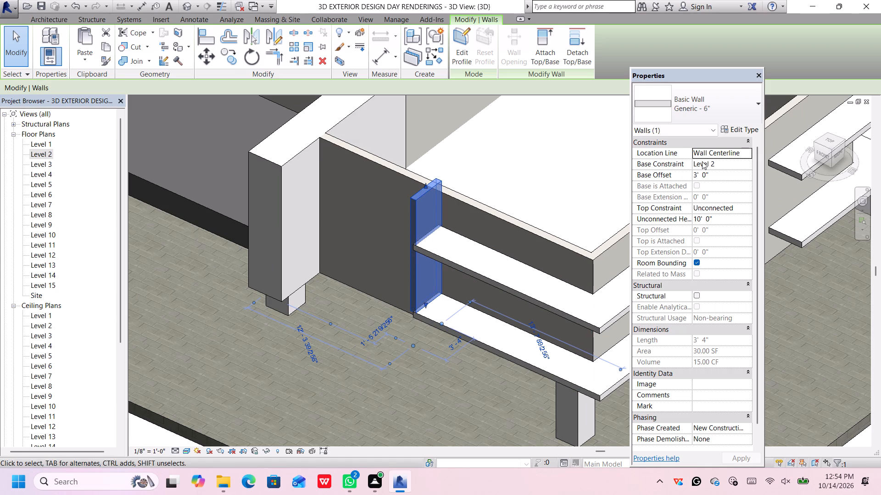
left_click(718, 175)
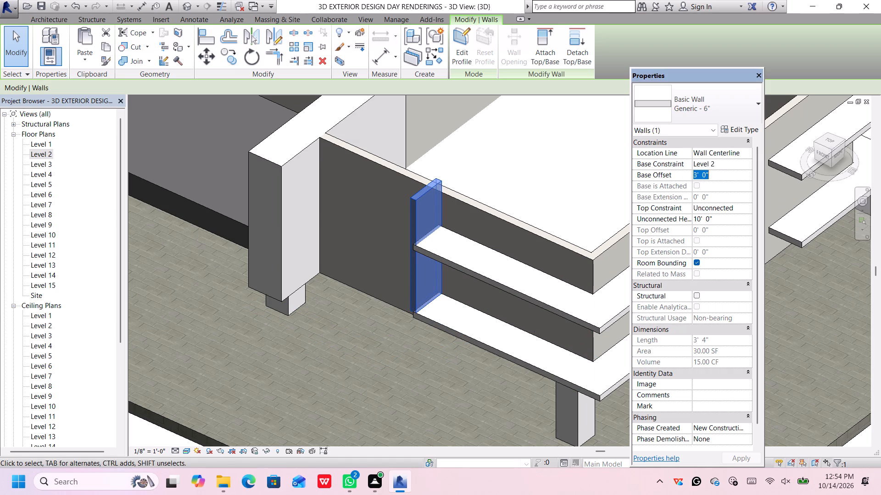
scroll(394, 293, "up", 2)
scroll(408, 298, "down", 1)
scroll(415, 297, "up", 1)
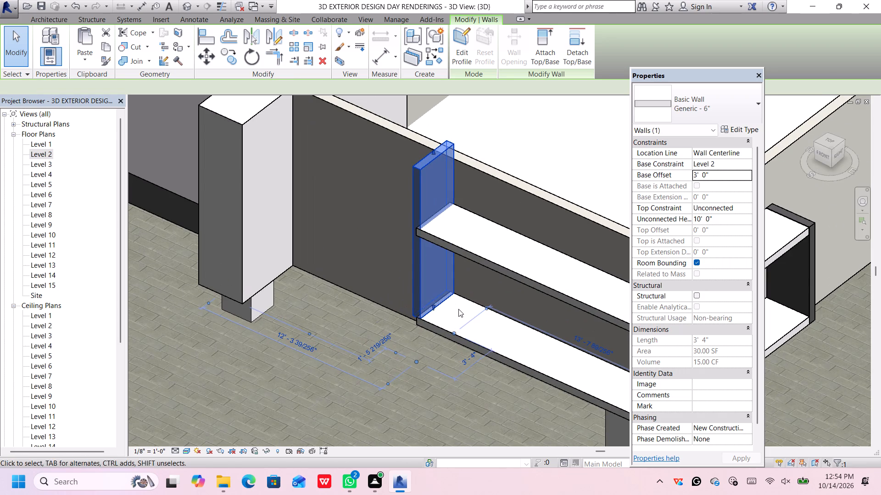
middle_click_drag(460, 307, 459, 275)
middle_click_drag(485, 237, 493, 264)
left_click(713, 172)
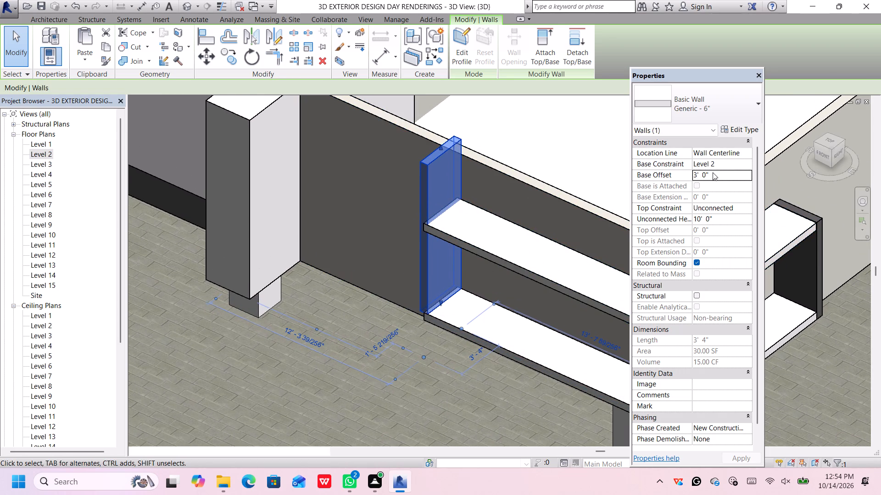
key("BackSpace")
key("BackSpace")
key("BackSpace")
key("BackSpace")
key("BackSpace")
key("BackSpace")
key("BackSpace")
key("BackSpace")
key("BackSpace")
key("BackSpace")
key("BackSpace")
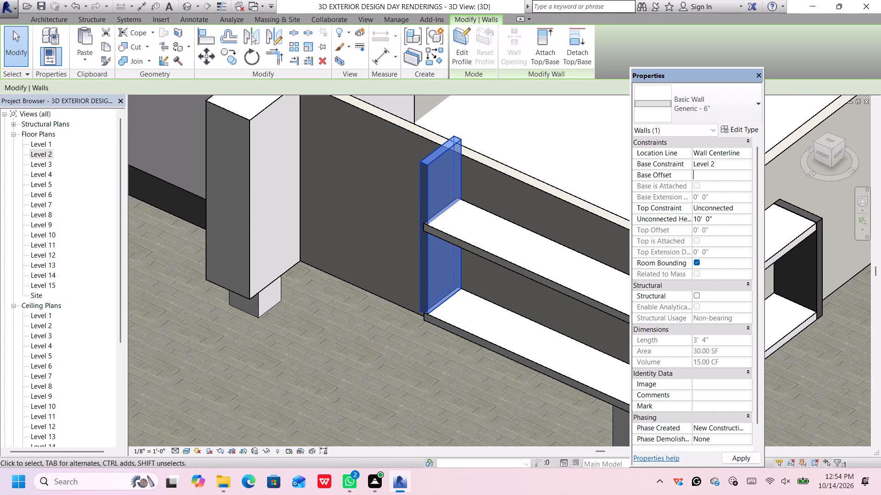
type("2'6")
key("shift+quotedbl")
key("Return")
Set the unconnected height of this front-side end wall to 6' 6".
left_click(718, 219)
key("BackSpace")
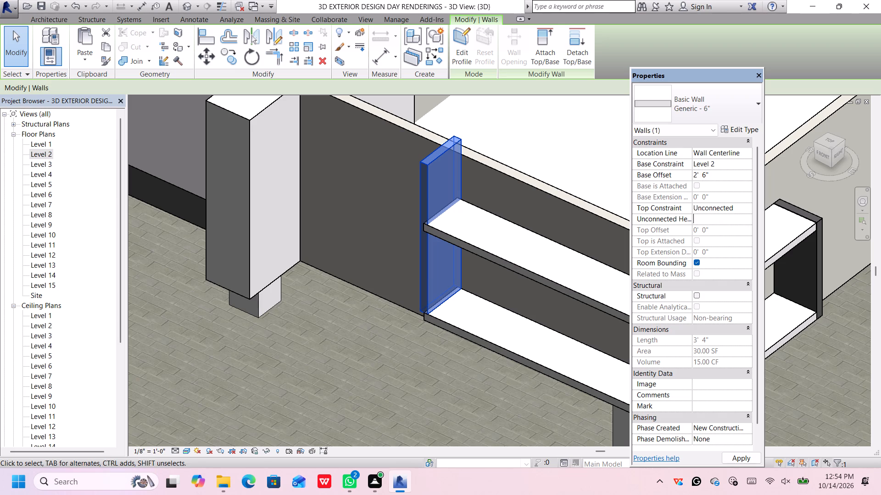
type("6'6\"")
key("Return")
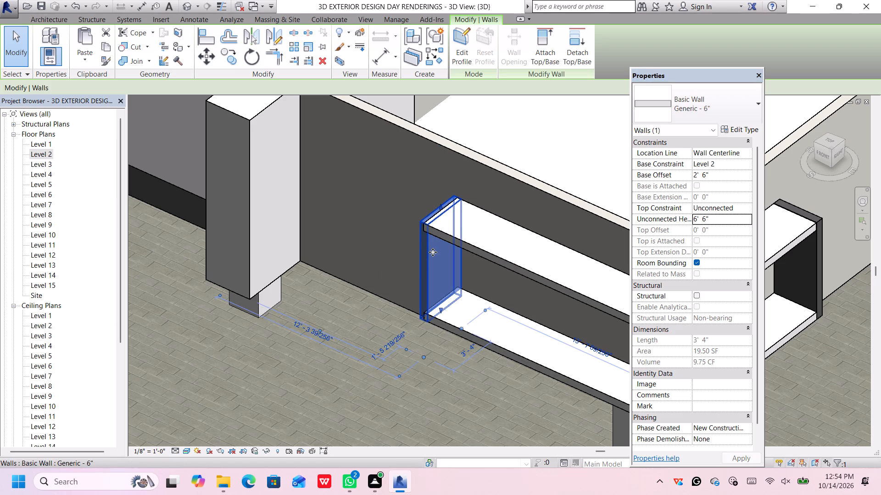
Nudge this front-side end wall along the room wall, away from the building corner, until it sits flush against the slab ends.
scroll(433, 252, "up", 2)
middle_click_drag(446, 304, 446, 260)
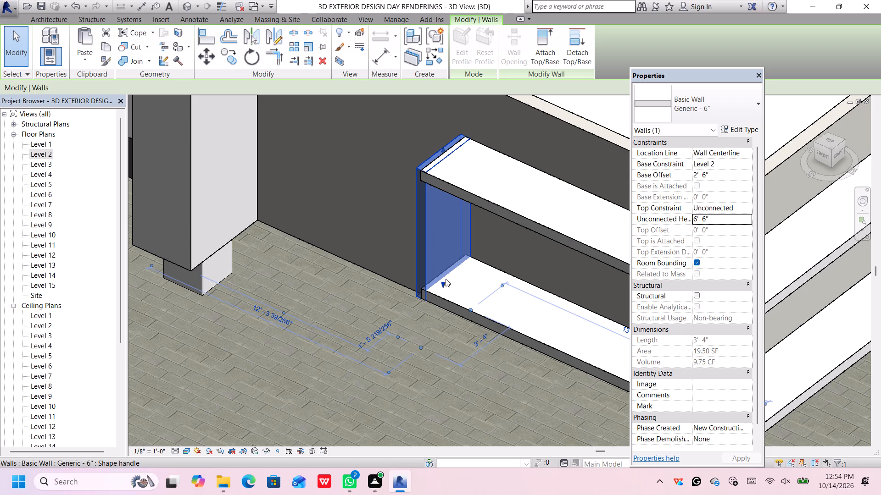
key("Left")
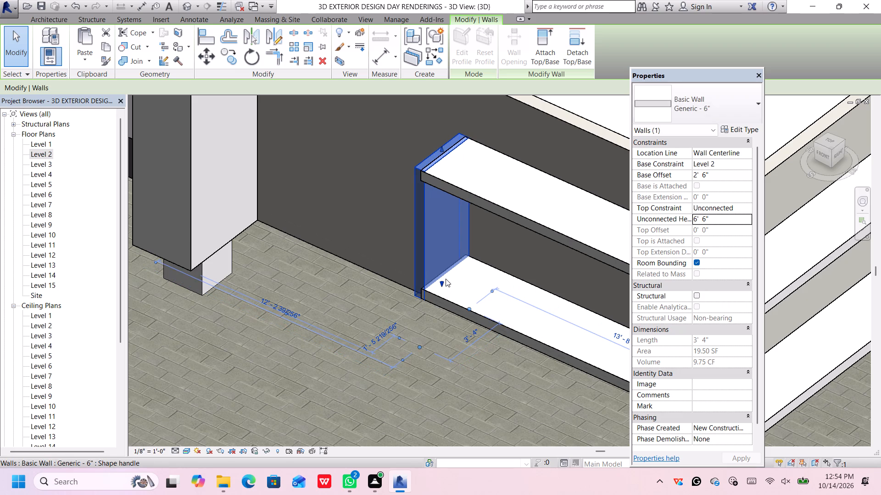
key("Left")
key("Left")
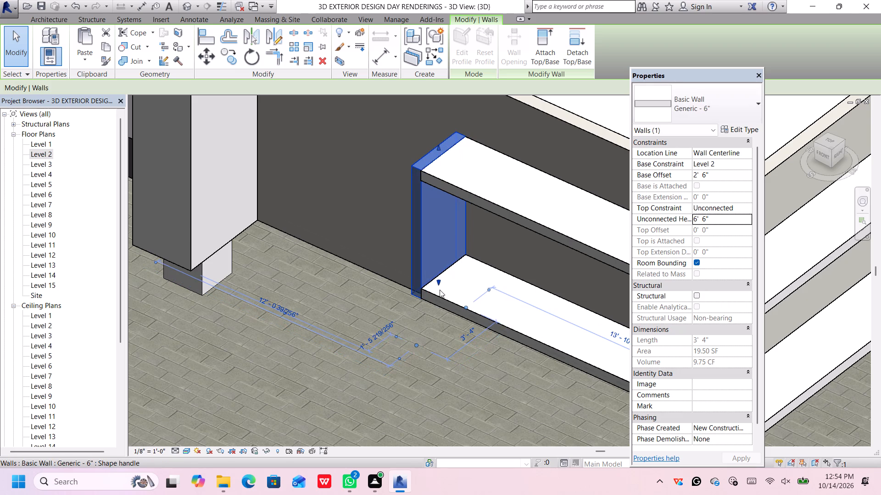
scroll(439, 289, "up", 11)
scroll(412, 298, "down", 4)
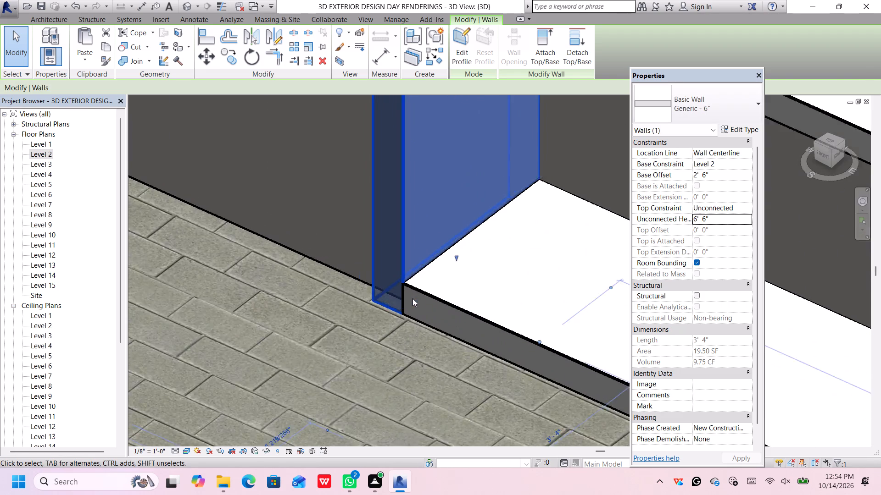
scroll(413, 298, "down", 20)
scroll(413, 298, "down", 2)
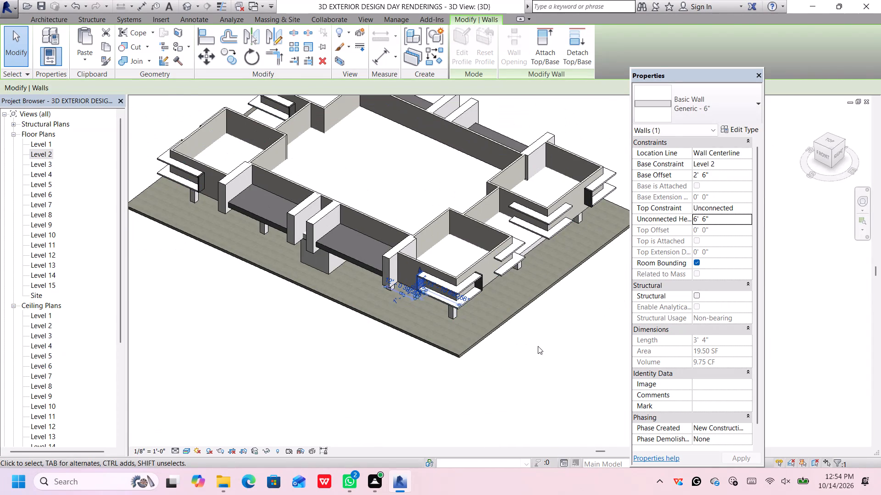
left_click(538, 346)
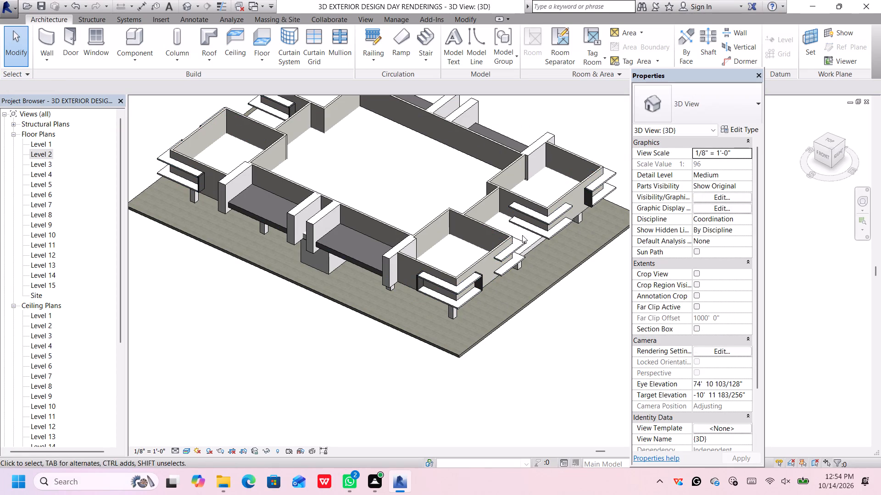
From the top view, set up a new Generic - 6" wall on Level 2 with base offset 2' 6" and unconnected height 6' 6".
left_click(830, 139)
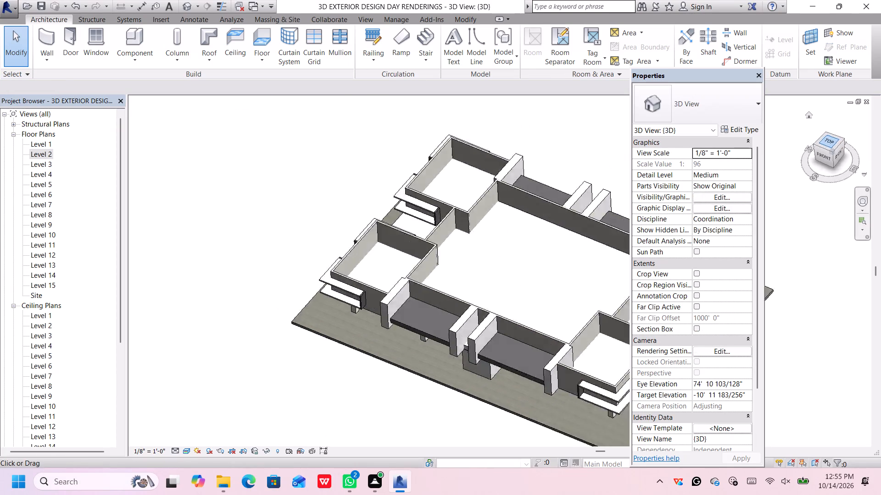
scroll(601, 257, "down", 1)
middle_click_drag(572, 265, 519, 226)
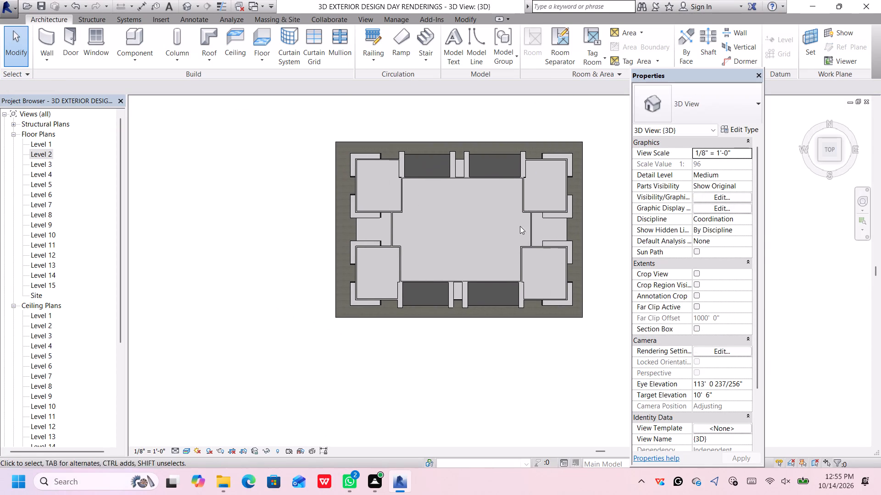
scroll(582, 233, "up", 5)
scroll(563, 292, "up", 1)
scroll(565, 279, "down", 1)
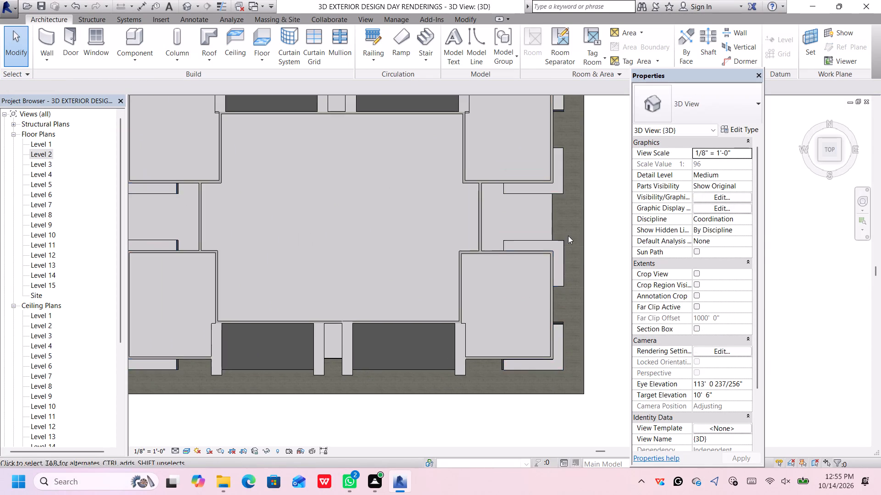
middle_click_drag(569, 233, 574, 312)
middle_click(574, 313)
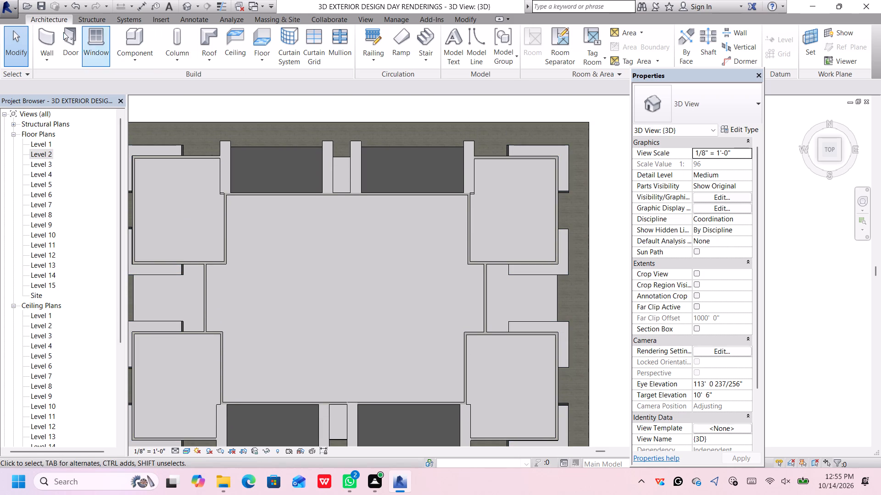
left_click(45, 33)
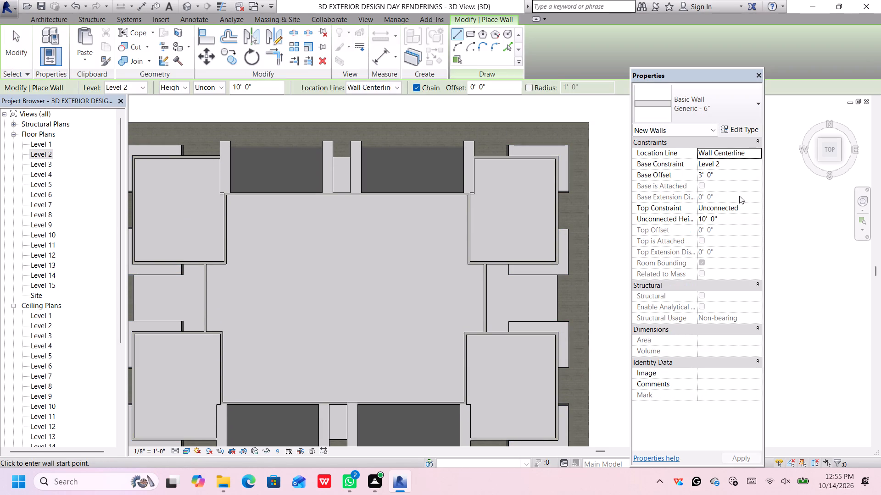
left_click(722, 177)
key("BackSpace")
type("2'6\"")
key("Return")
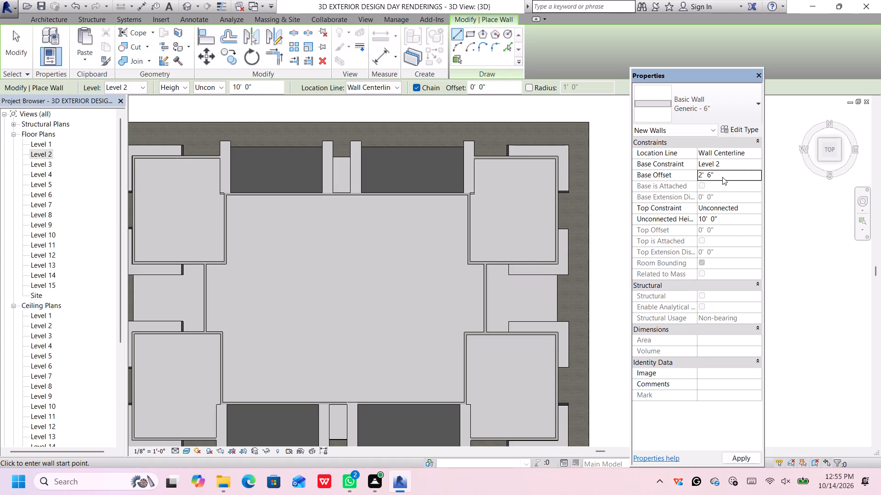
left_click(725, 217)
key("BackSpace")
type("6'6")
key("shift+quotedbl")
key("Return")
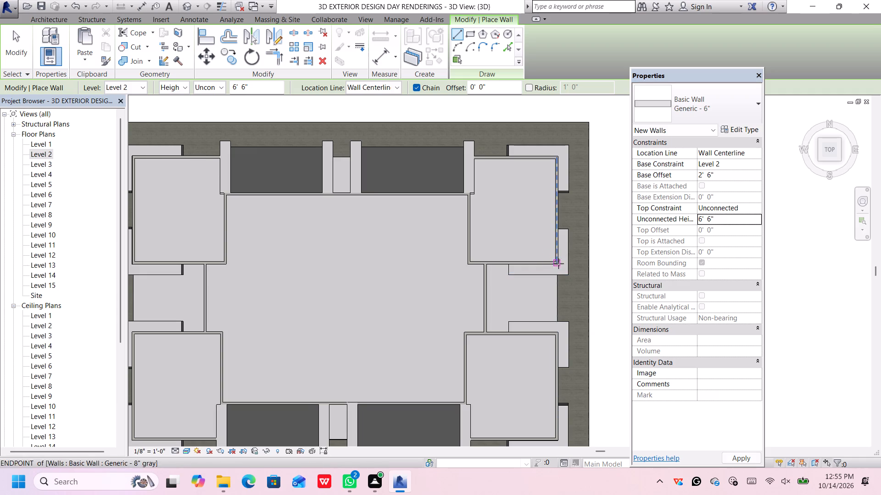
On the back-right corner room's inner L-shaped strip, draw an end wall about 3' long across the end on the building's right side.
scroll(563, 241, "up", 10)
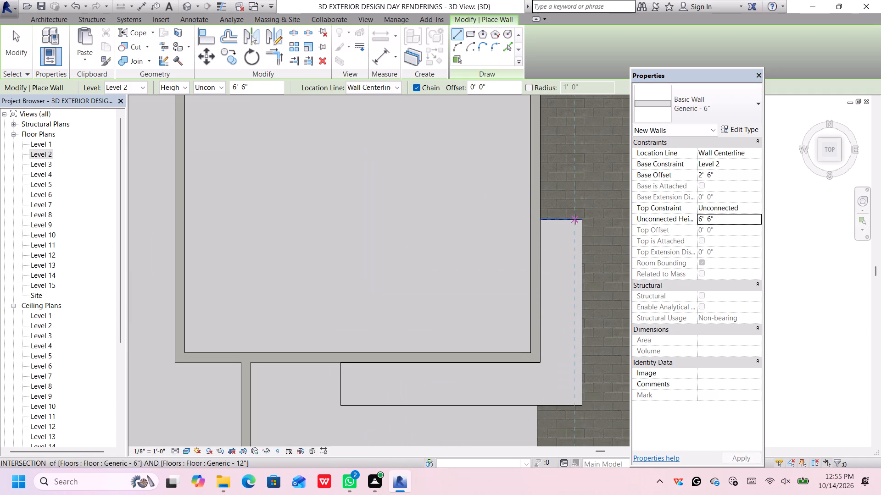
left_click(541, 220)
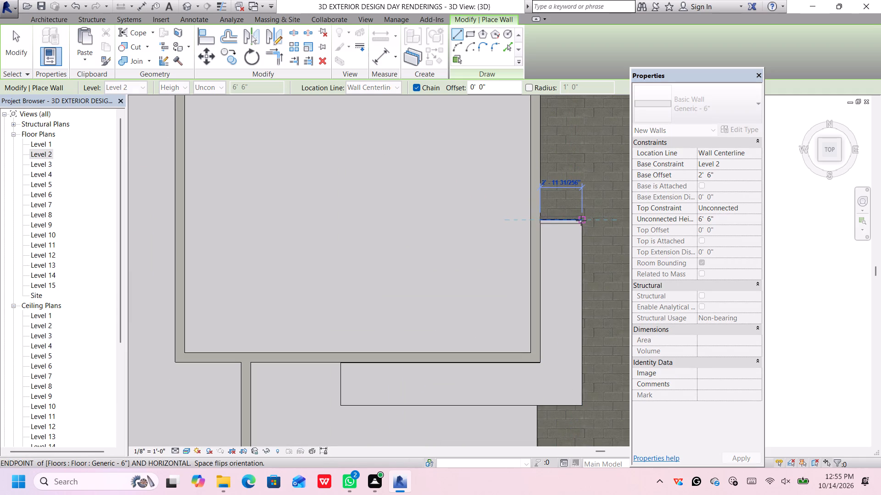
left_click(581, 220)
key("Escape")
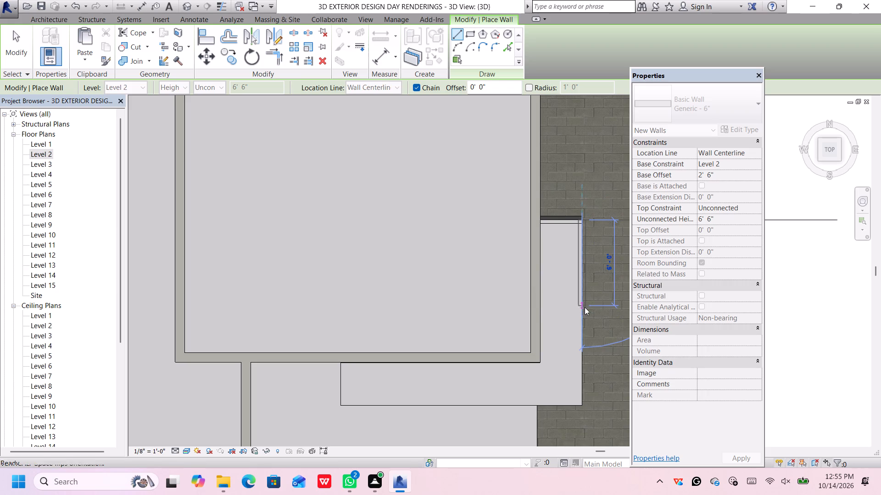
Draw an end wall about 3' long across the same strip's other end, in the recess between the two right-hand corner rooms.
scroll(588, 303, "down", 1)
middle_click_drag(588, 299, 610, 204)
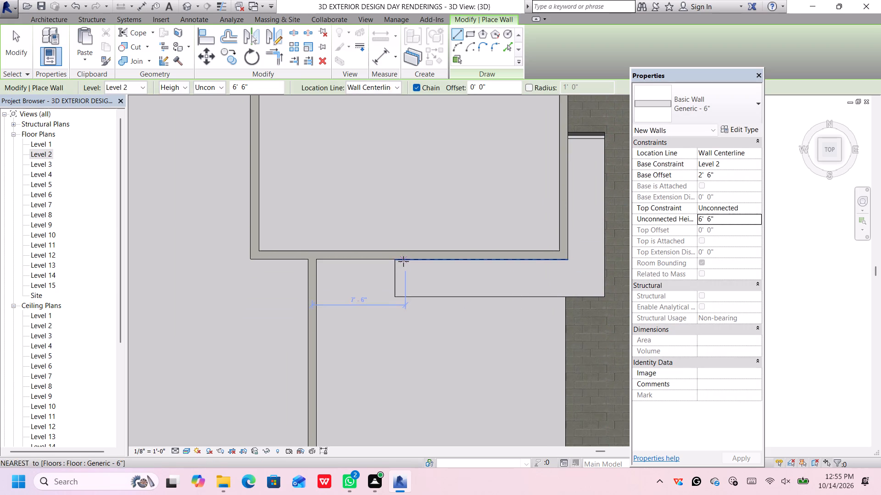
scroll(403, 261, "up", 4)
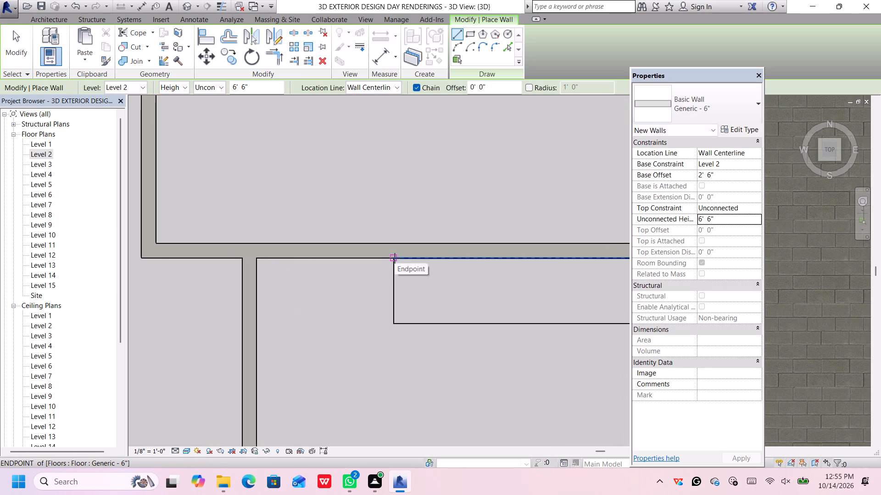
left_click(394, 258)
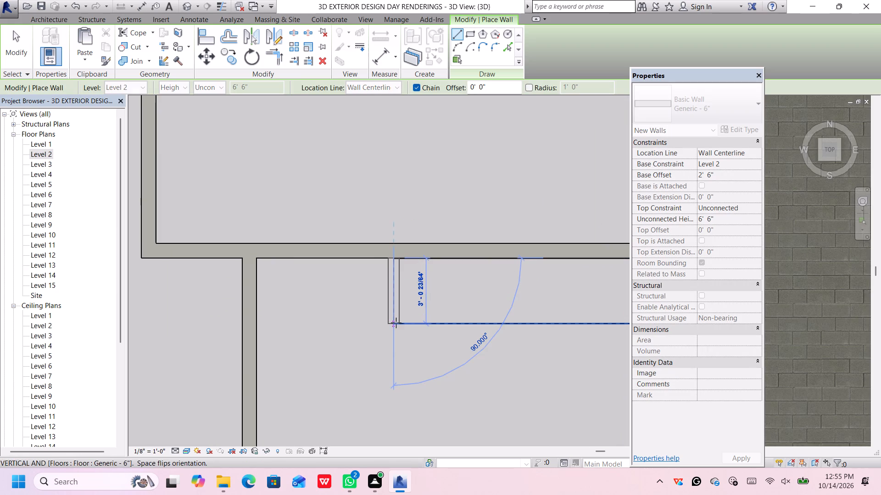
left_click(396, 323)
key("Escape")
On the front-right corner room's inner L-shaped strip, draw an end wall about 3' long across the end in the recess.
scroll(429, 297, "down", 5)
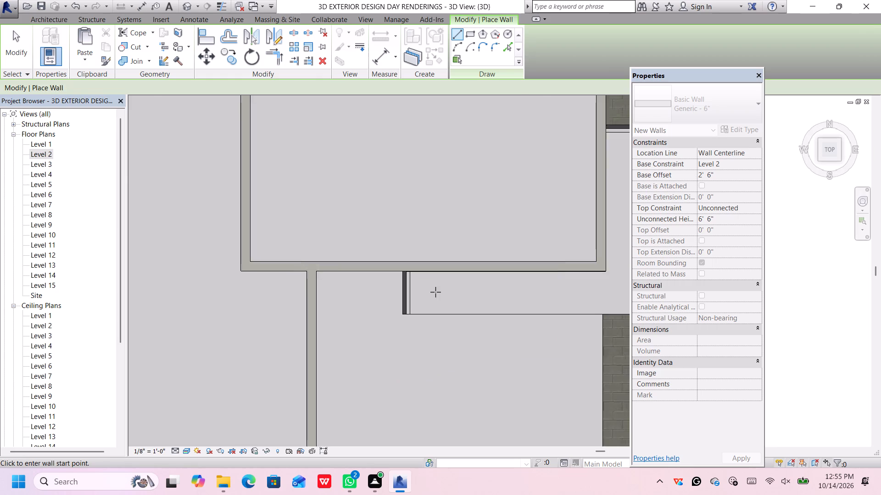
scroll(435, 292, "down", 2)
scroll(518, 343, "down", 2)
middle_click_drag(521, 349, 508, 269)
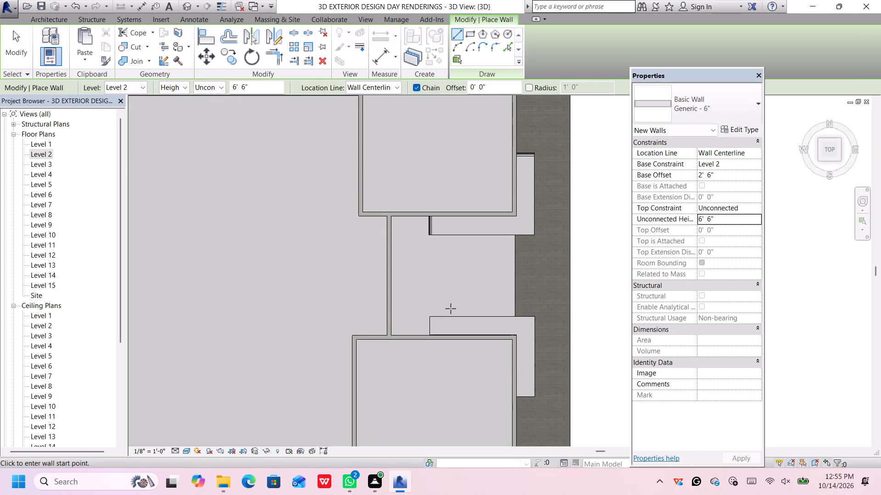
scroll(440, 339, "up", 7)
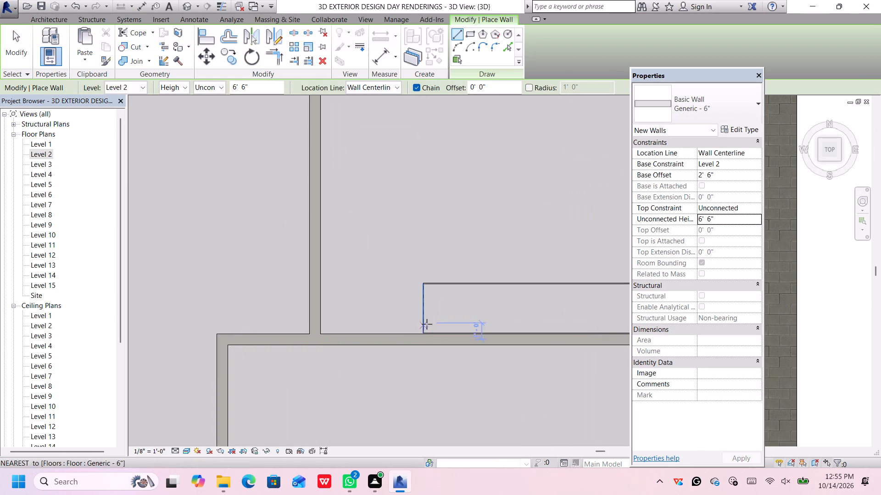
scroll(432, 321, "down", 2)
middle_click_drag(459, 321, 450, 284)
scroll(450, 283, "up", 1)
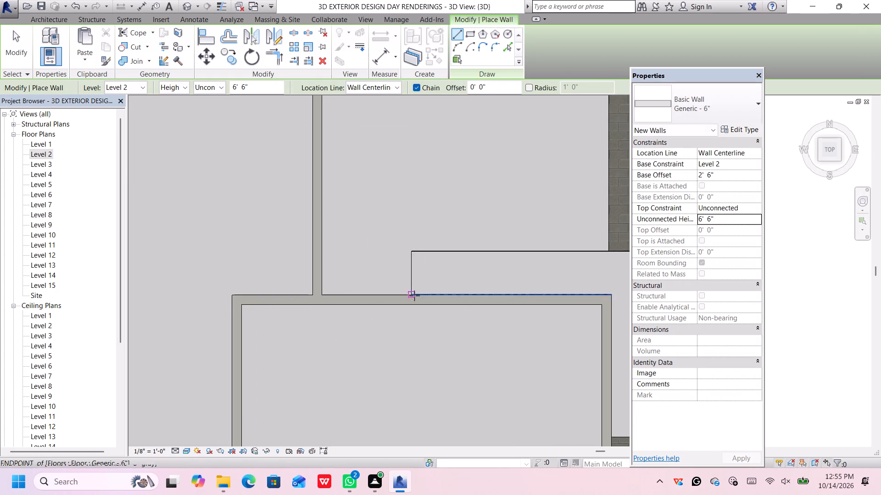
scroll(414, 297, "up", 3)
left_click(411, 292)
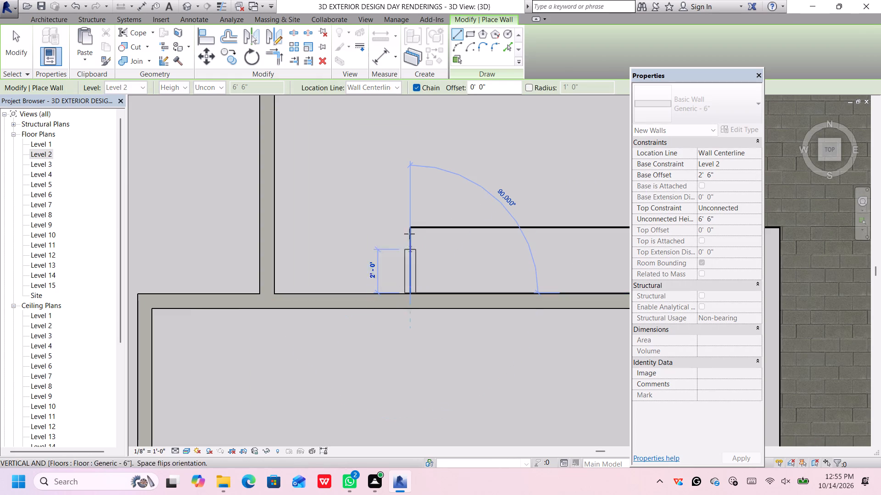
left_click(408, 228)
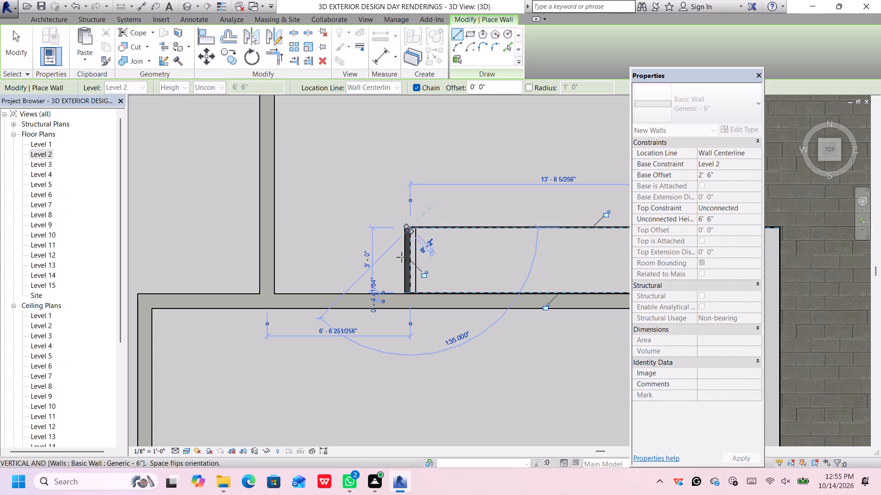
scroll(412, 240, "up", 6)
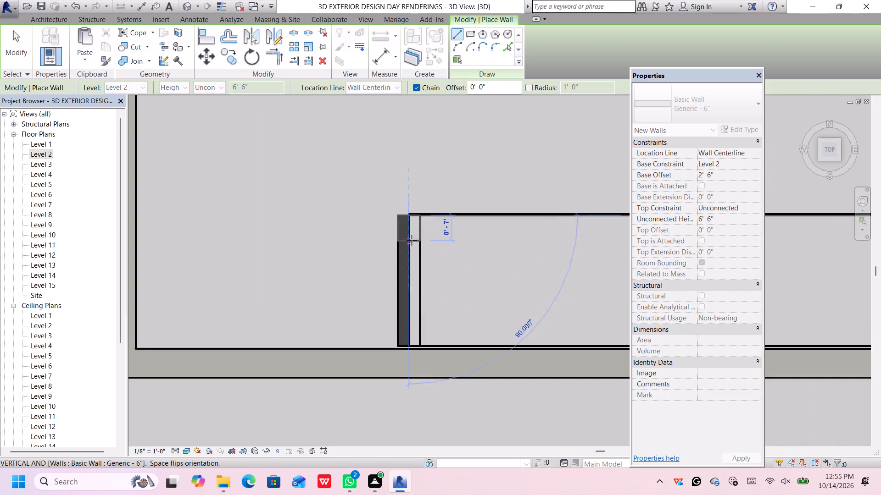
scroll(435, 206, "up", 1)
key("Escape")
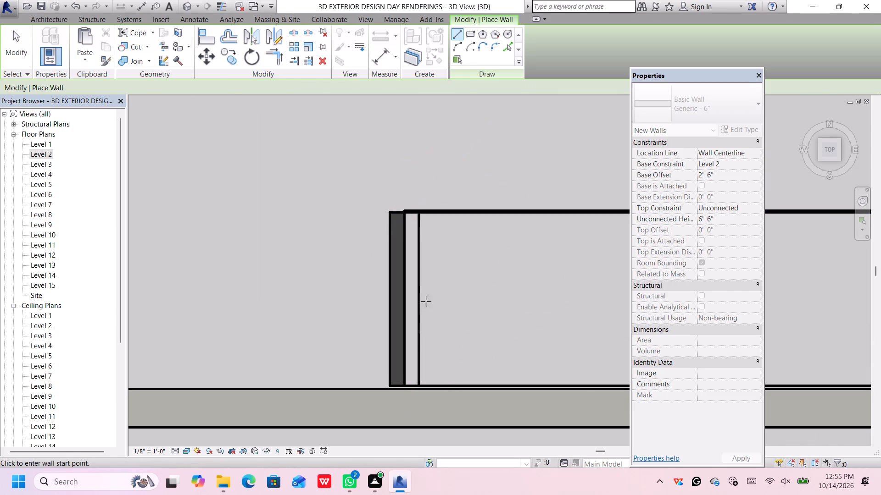
Draw an end wall about 3' 4" long across the other end of the front-right room's inner L-shaped strip, on the building's right side.
scroll(418, 339, "down", 5)
scroll(457, 318, "down", 2)
middle_click_drag(486, 327, 459, 306)
scroll(486, 324, "down", 8)
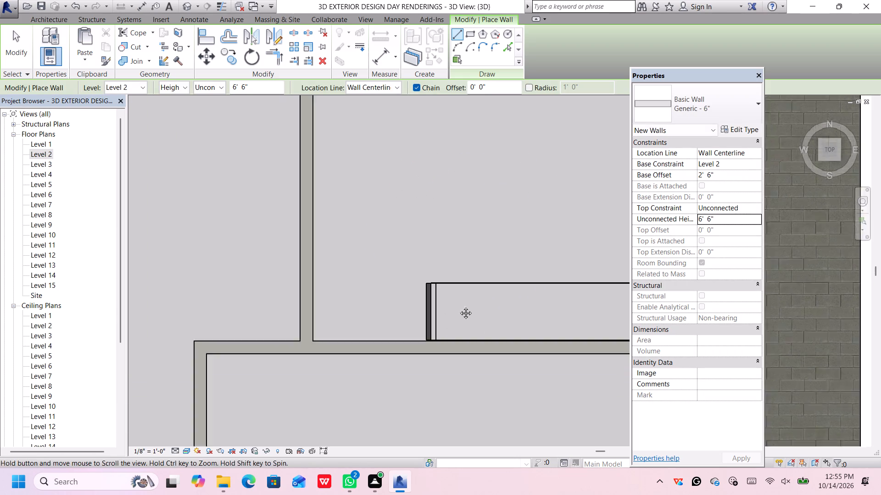
middle_click_drag(459, 306, 401, 265)
scroll(448, 294, "down", 4)
scroll(459, 310, "up", 7)
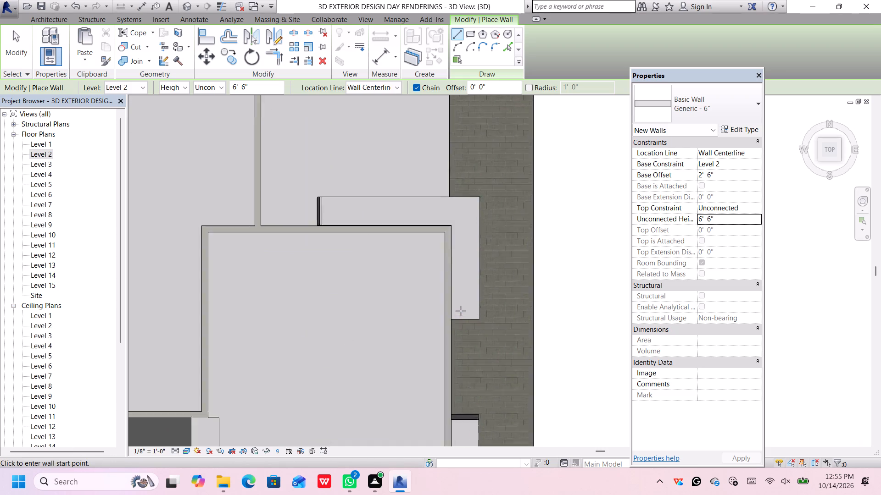
scroll(461, 311, "up", 2)
left_click(449, 322)
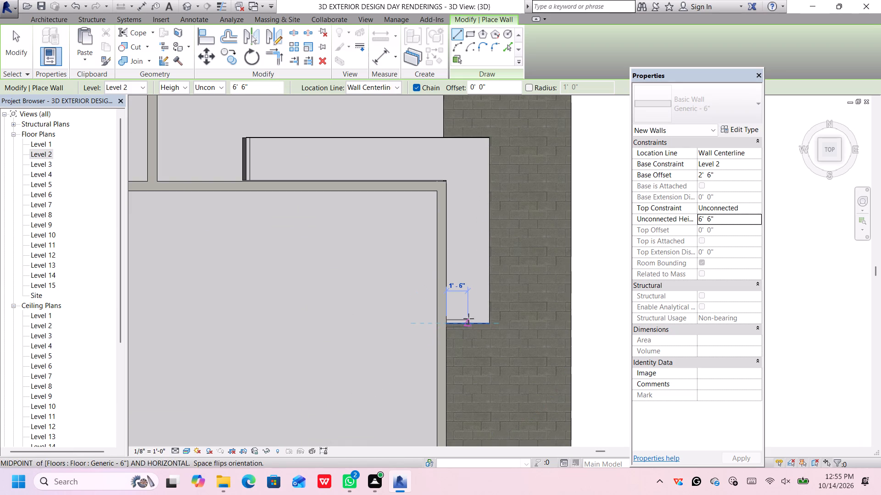
left_click(488, 321)
key("space")
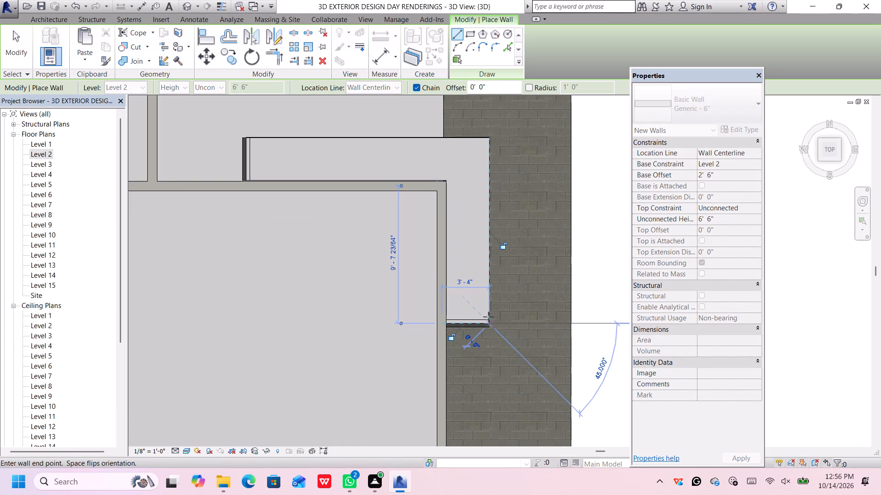
scroll(504, 273, "down", 4)
key("Escape")
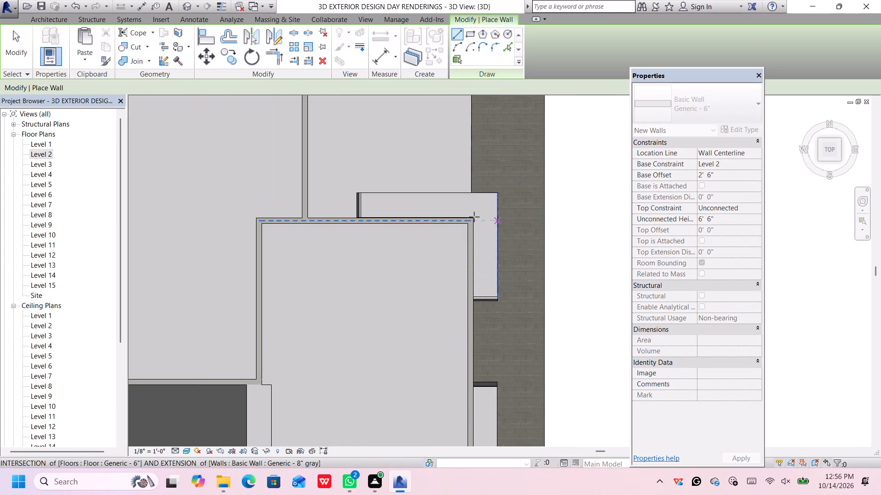
middle_click_drag(476, 223, 529, 287)
key("Escape")
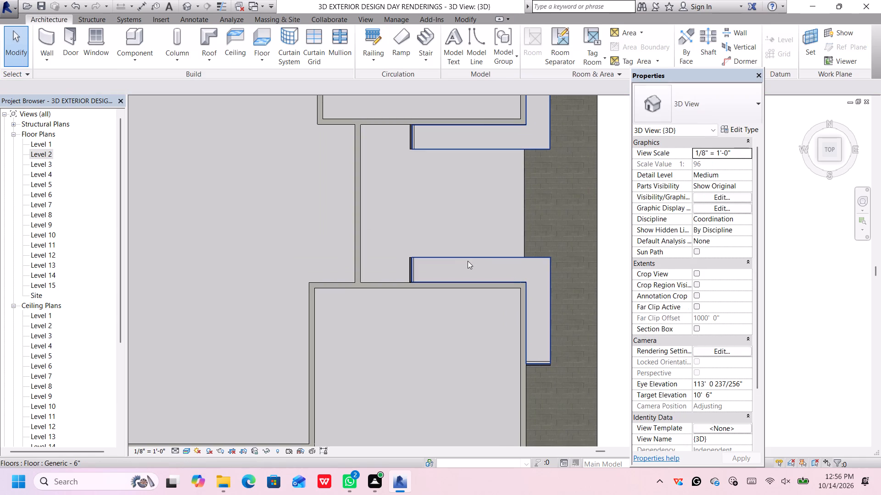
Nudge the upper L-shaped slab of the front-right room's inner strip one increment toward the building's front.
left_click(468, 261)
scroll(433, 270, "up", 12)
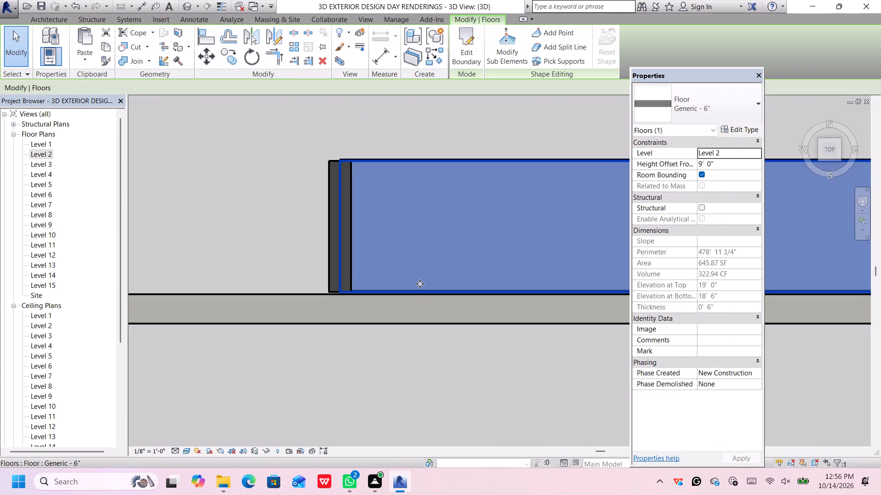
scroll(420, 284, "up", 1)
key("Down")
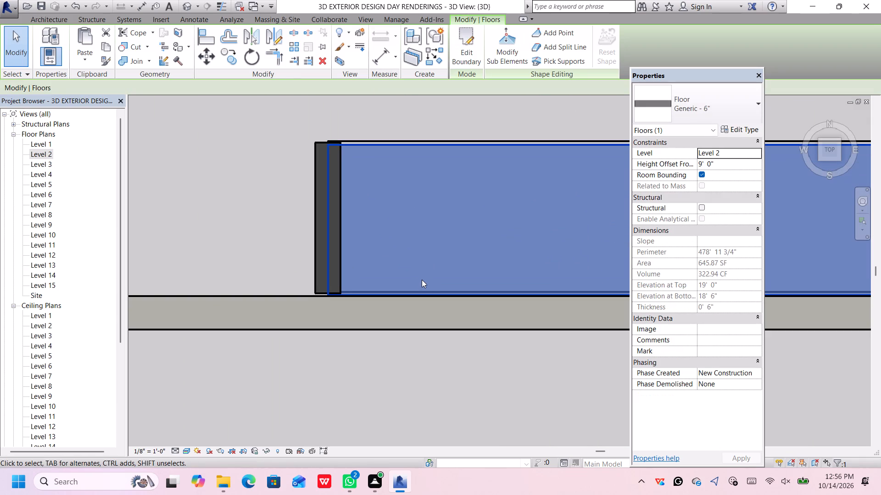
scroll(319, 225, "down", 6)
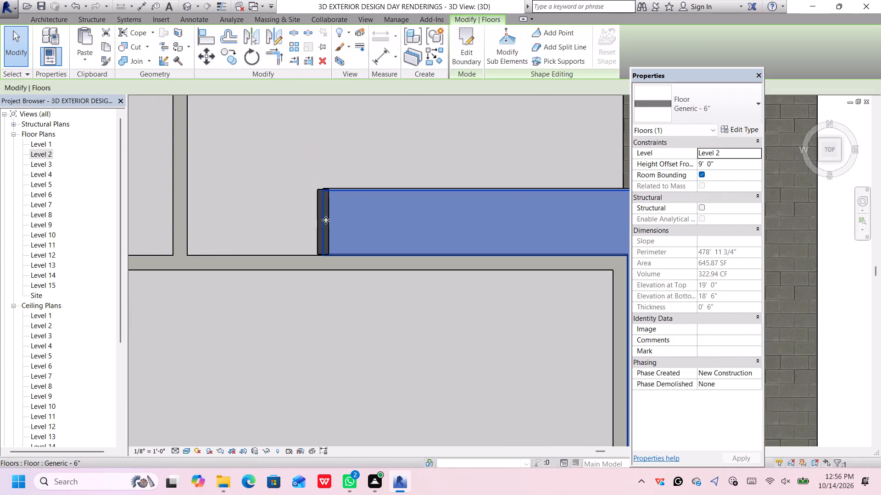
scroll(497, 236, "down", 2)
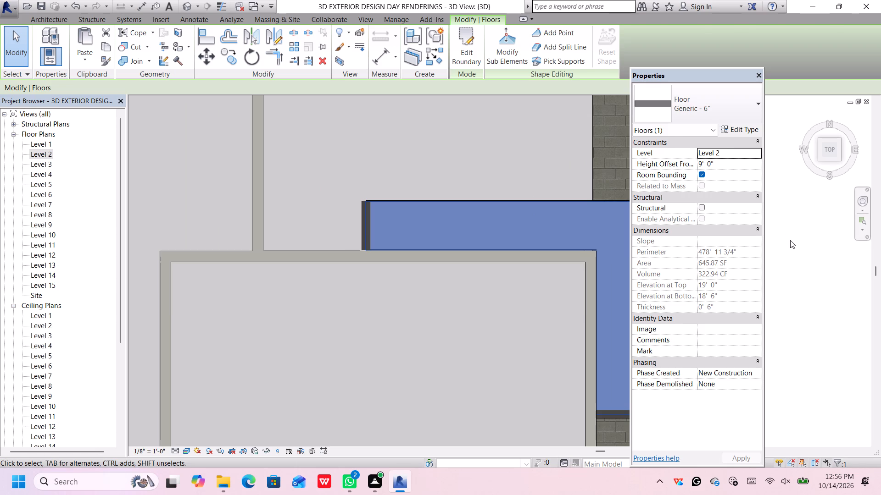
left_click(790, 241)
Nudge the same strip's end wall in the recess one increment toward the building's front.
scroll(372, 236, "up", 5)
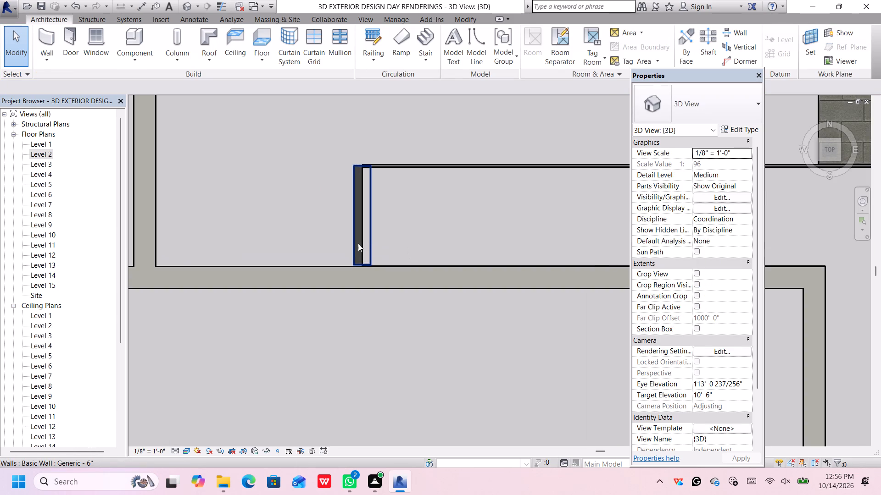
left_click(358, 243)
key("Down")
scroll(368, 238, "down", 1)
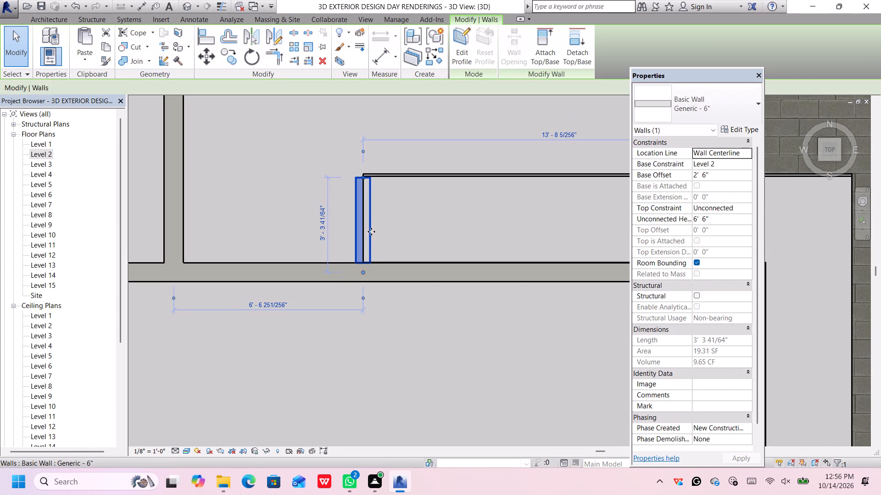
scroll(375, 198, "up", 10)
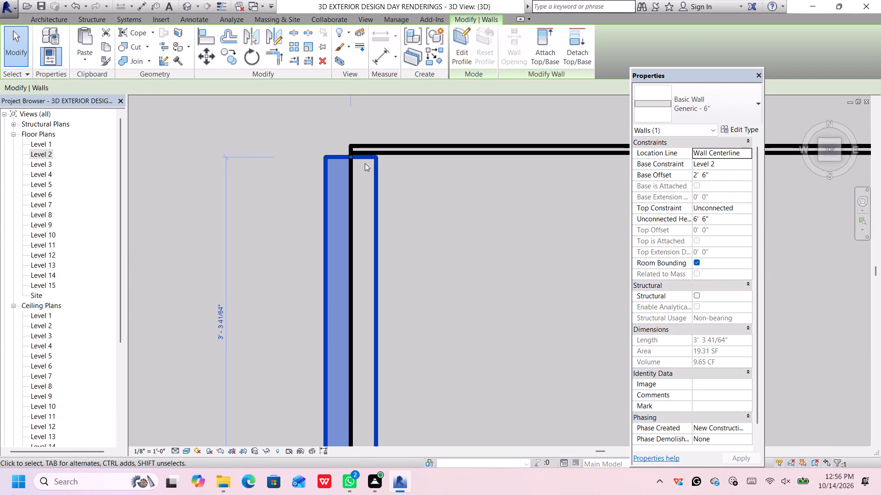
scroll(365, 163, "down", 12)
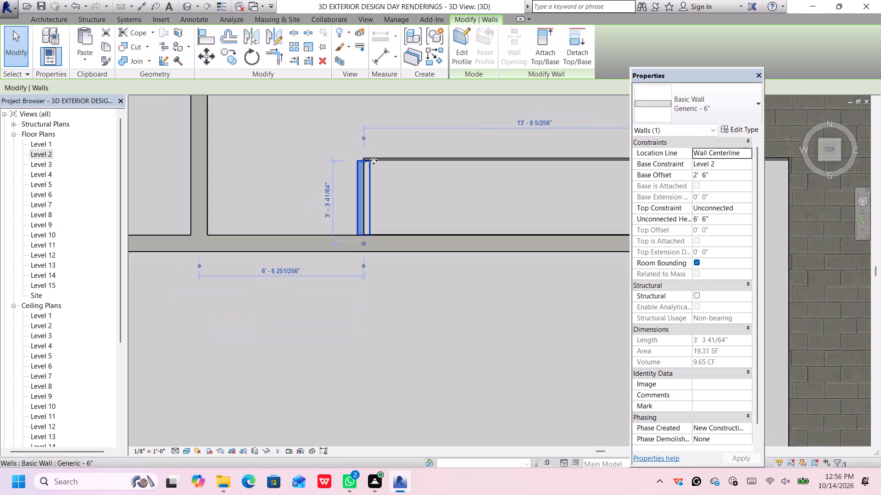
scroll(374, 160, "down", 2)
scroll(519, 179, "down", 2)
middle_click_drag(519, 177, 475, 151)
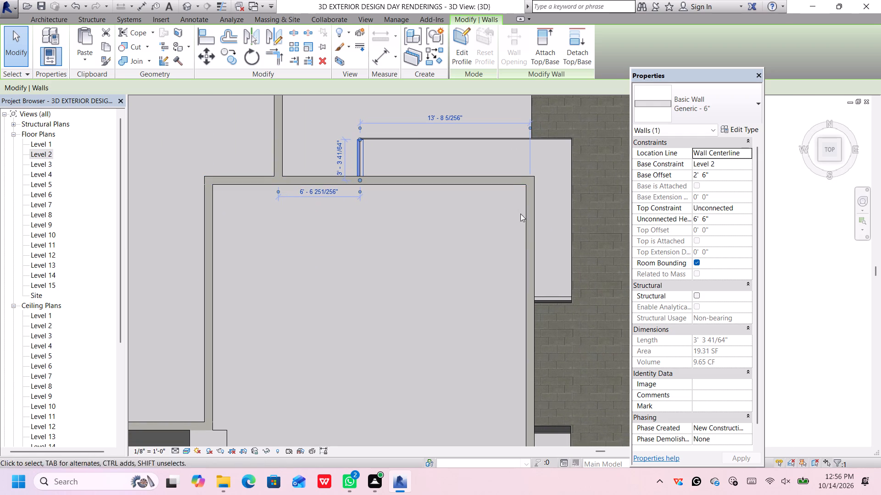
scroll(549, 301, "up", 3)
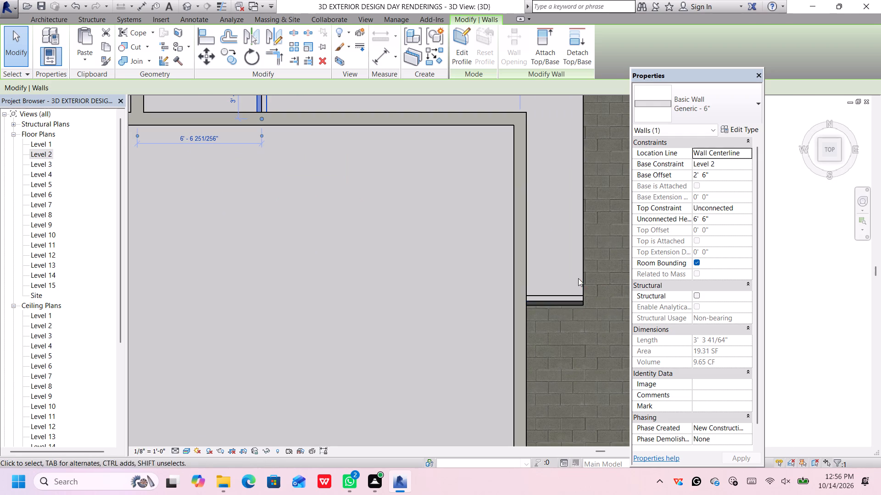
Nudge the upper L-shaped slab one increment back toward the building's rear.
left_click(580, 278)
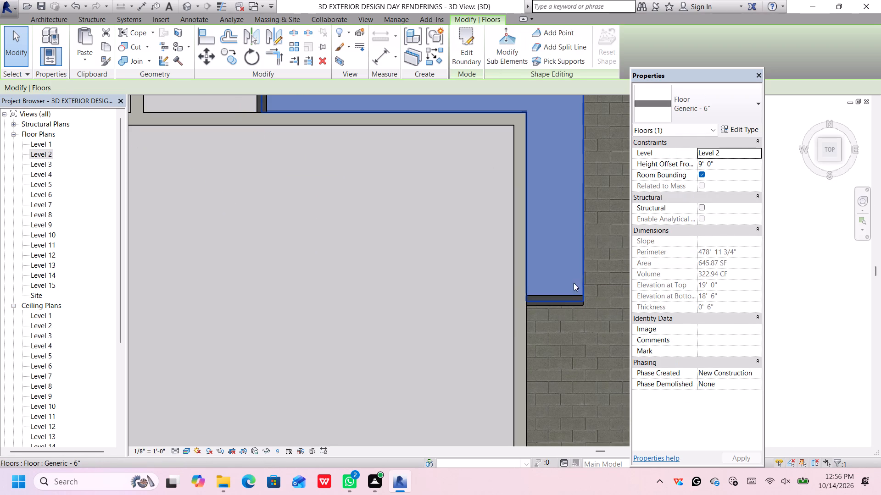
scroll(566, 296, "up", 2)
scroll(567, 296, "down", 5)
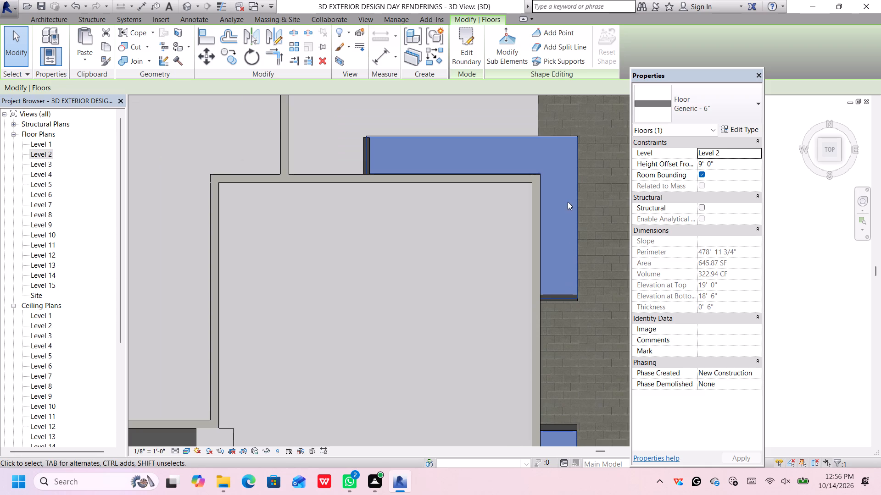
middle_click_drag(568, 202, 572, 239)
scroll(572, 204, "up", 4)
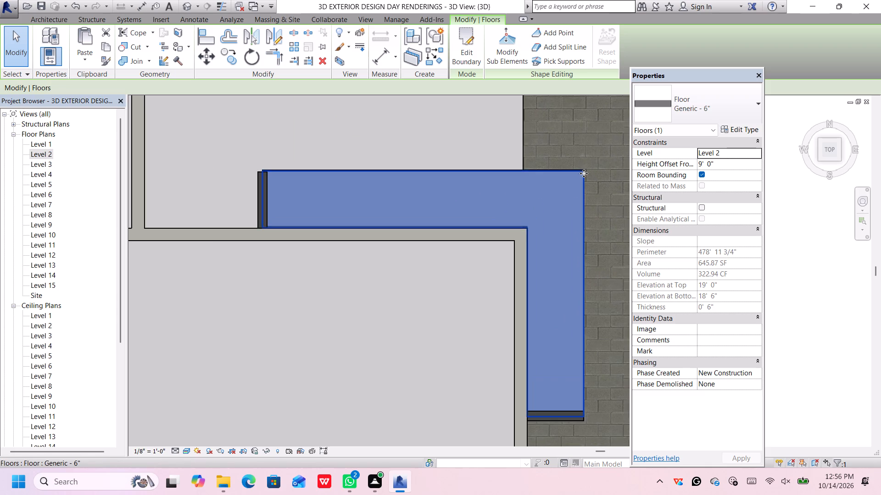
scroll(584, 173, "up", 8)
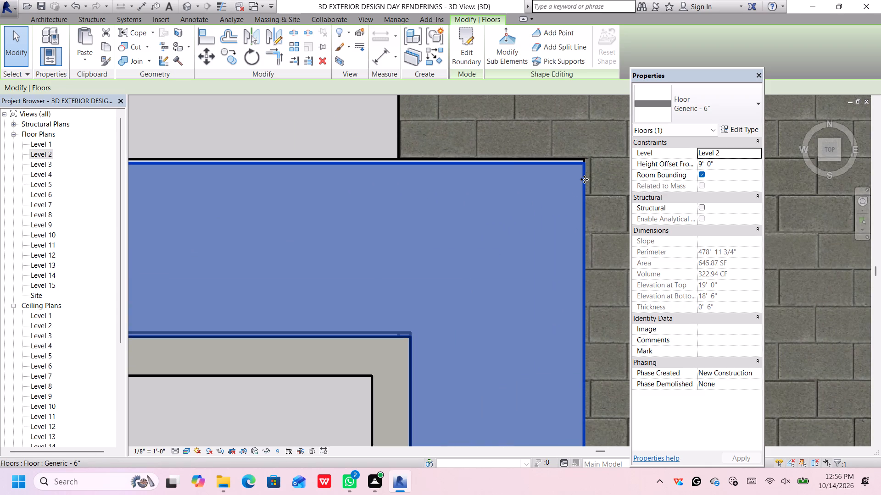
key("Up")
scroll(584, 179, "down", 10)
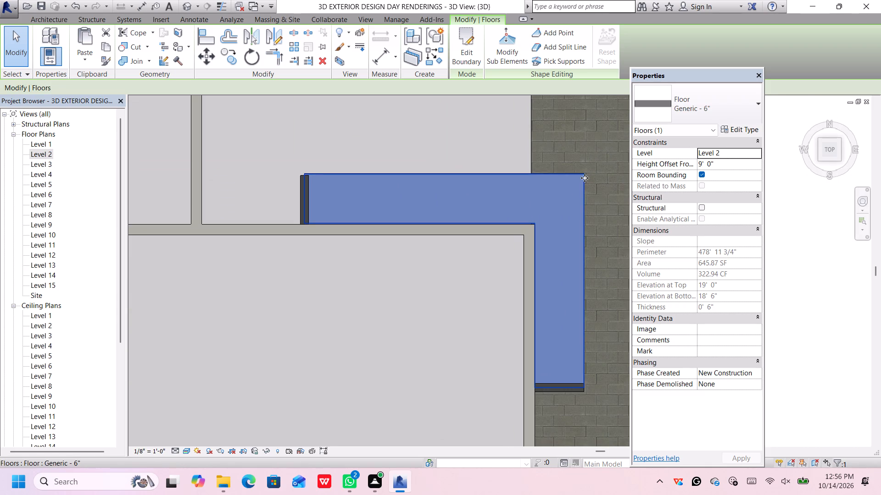
Extend the recess end wall of the front-right room's inner strip to the slab's outer corner, making it 3' 5" long.
left_click(299, 199)
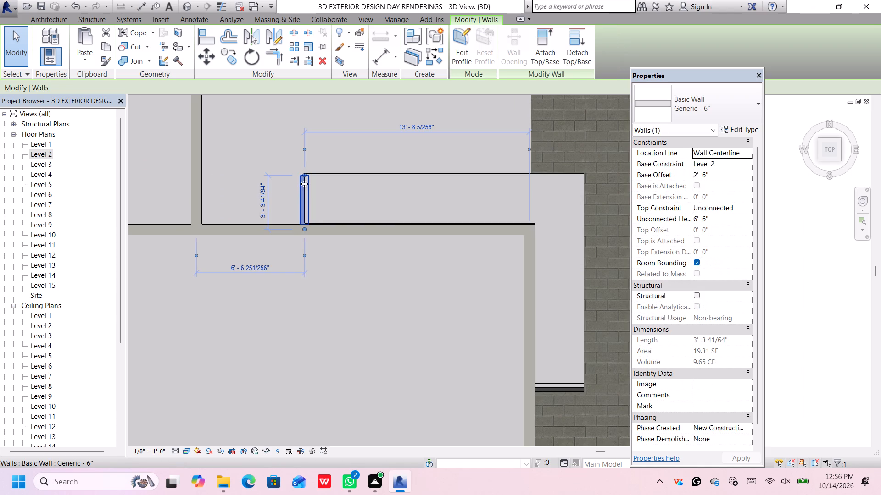
scroll(304, 184, "up", 12)
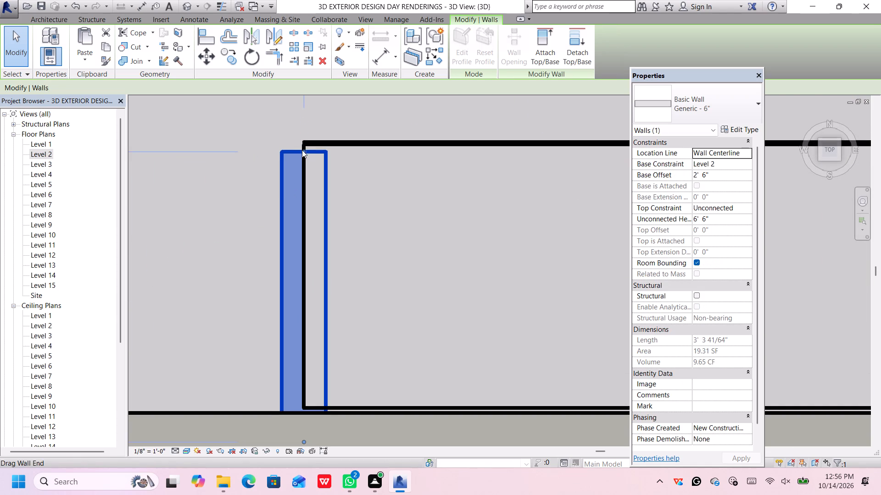
left_click_drag(303, 152, 305, 142)
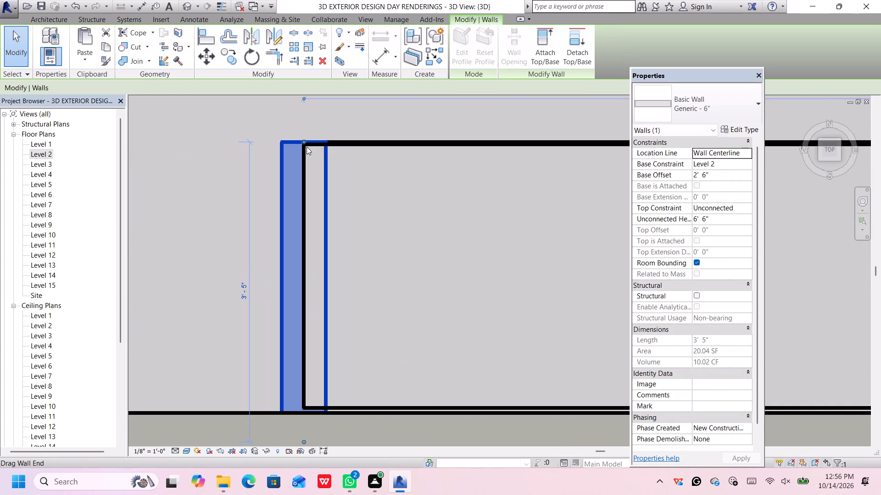
scroll(307, 148, "down", 13)
scroll(355, 157, "down", 2)
scroll(533, 220, "down", 2)
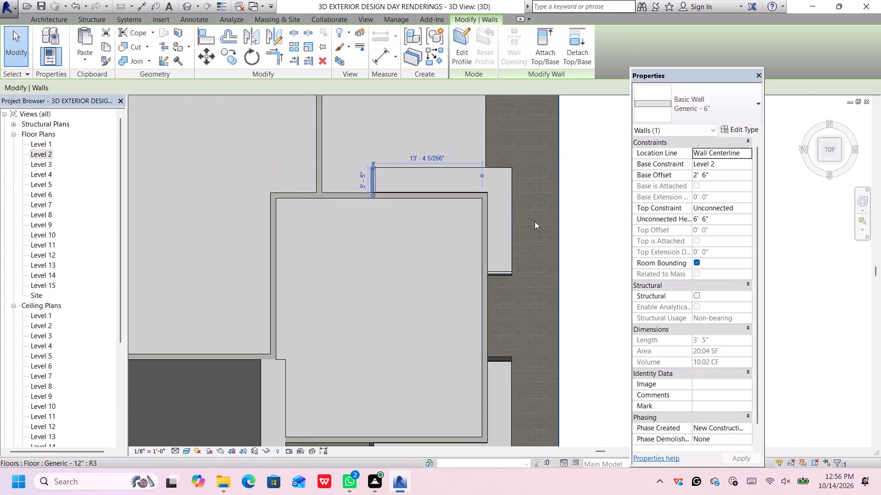
scroll(535, 221, "down", 2)
left_click(582, 271)
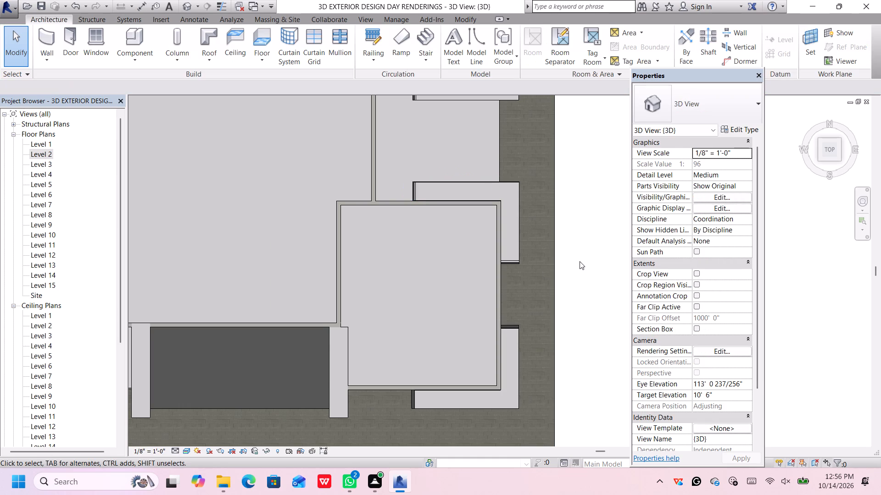
Examine from a 3D angle how the strip end walls on the building's right side meet the slabs.
left_click(820, 159)
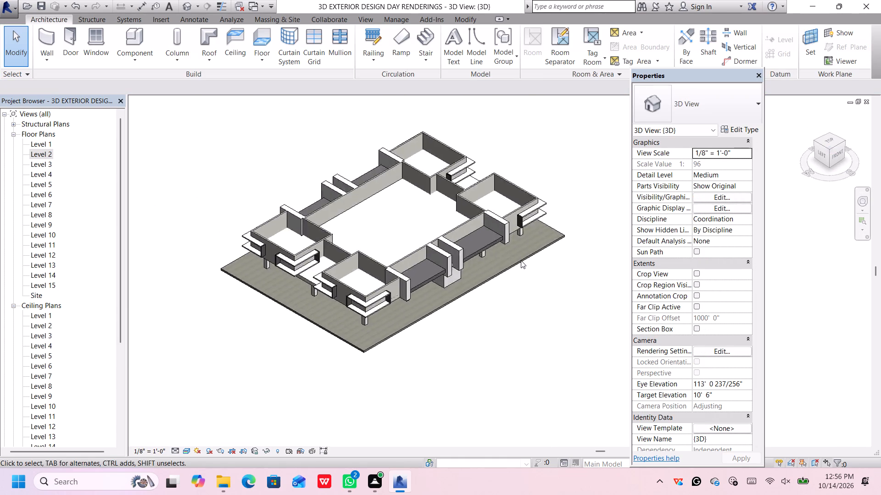
middle_click_drag(510, 238, 448, 219)
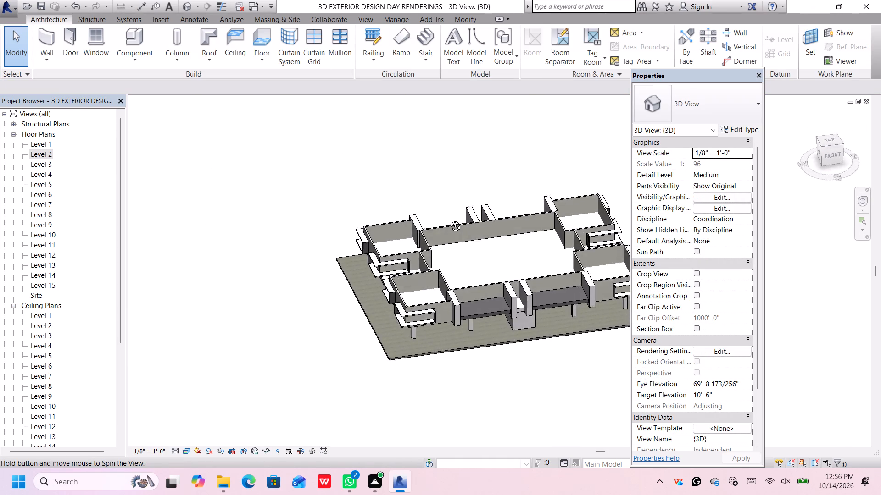
middle_click_drag(448, 219, 434, 219)
middle_click_drag(319, 214, 193, 175, "shift")
middle_click_drag(539, 351, 485, 328, "shift")
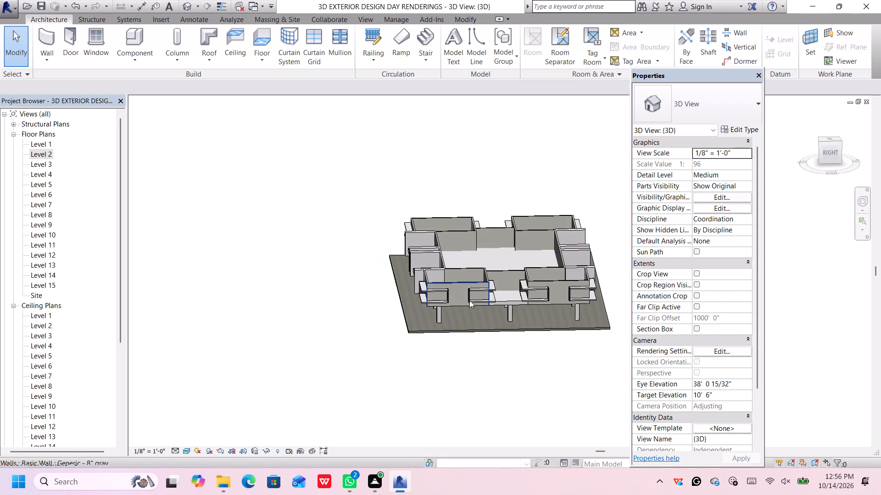
scroll(441, 282, "up", 15)
scroll(461, 300, "down", 3)
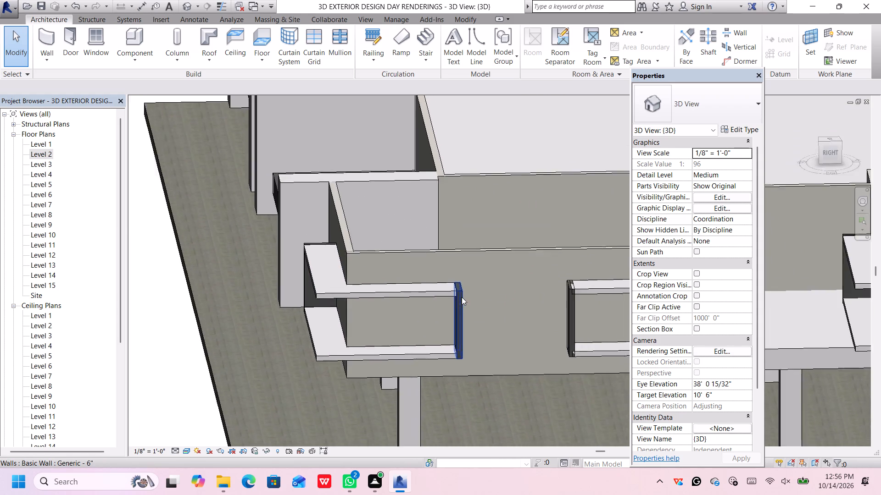
scroll(462, 297, "up", 1)
scroll(462, 296, "down", 7)
scroll(522, 309, "up", 4)
middle_click_drag(511, 311, 507, 309)
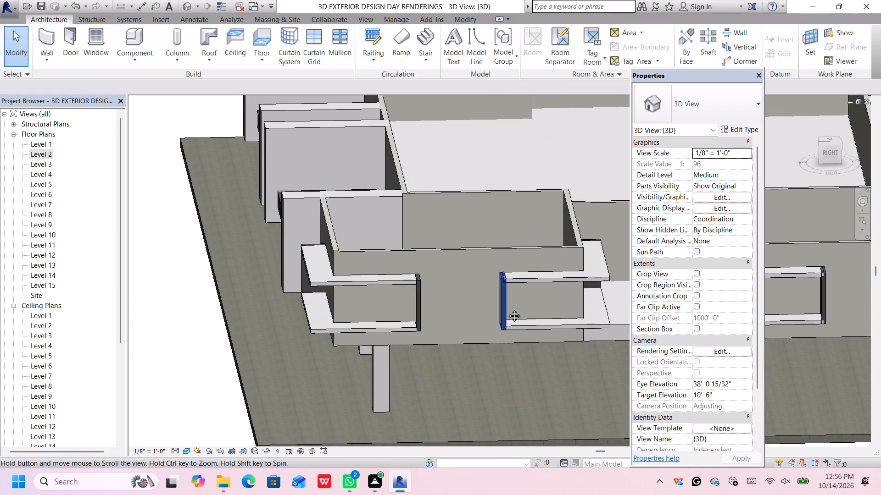
middle_click_drag(507, 309, 437, 268)
middle_click_drag(416, 270, 333, 260)
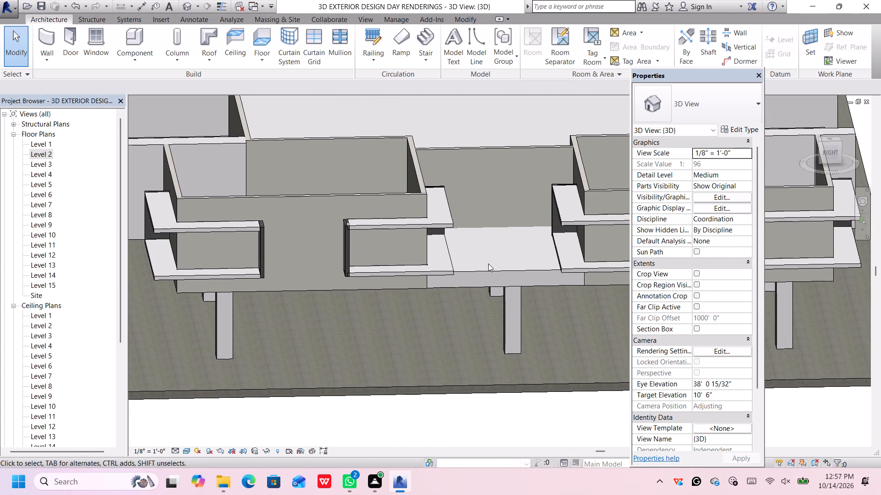
Nudge the right-side end wall of the front-right room's inner strip about 3" toward the building's front, flush with the slab end.
middle_click_drag(488, 264, 445, 269)
scroll(454, 264, "down", 1)
middle_click_drag(460, 266, 558, 289)
scroll(308, 258, "up", 6)
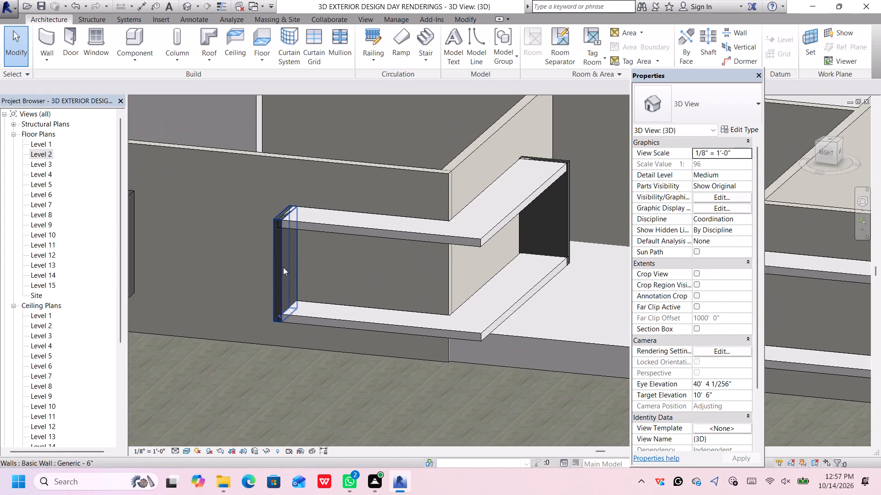
scroll(283, 267, "up", 4)
left_click(283, 267)
key("Left")
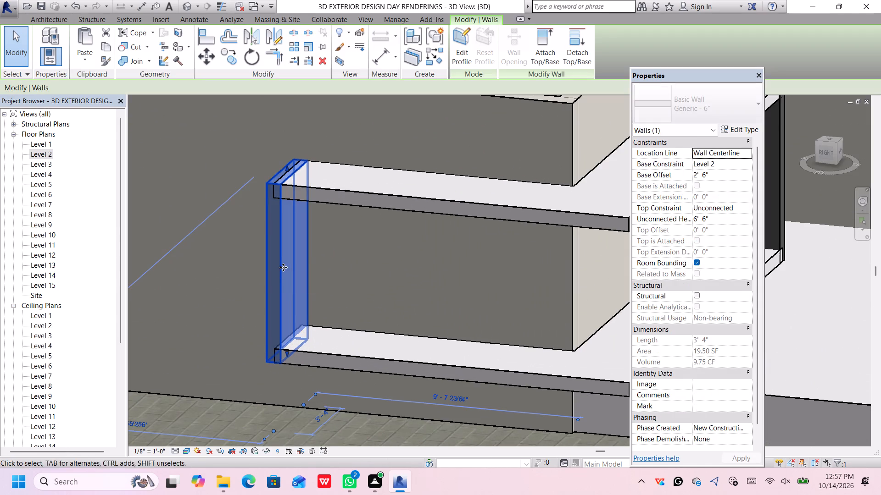
key("Left")
key("Left")
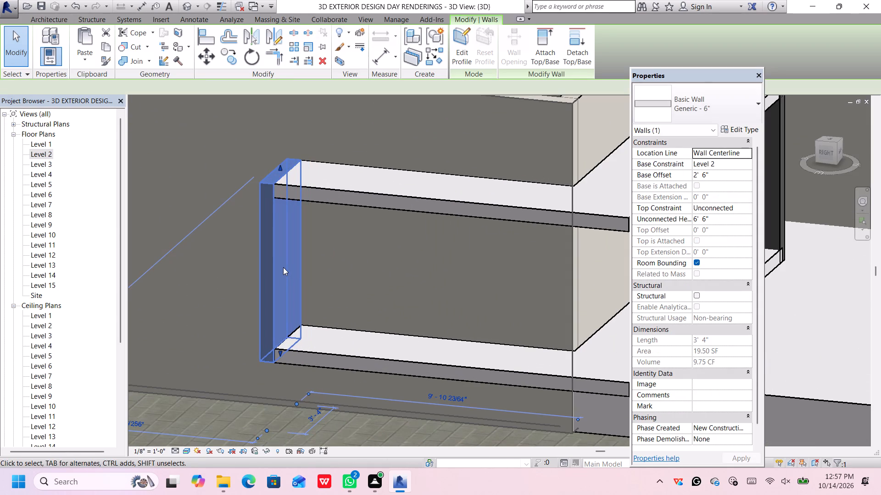
Nudge the right-side end wall of the front-right room's inner strip one increment back toward the building's rear to meet the slab end.
scroll(288, 362, "up", 10)
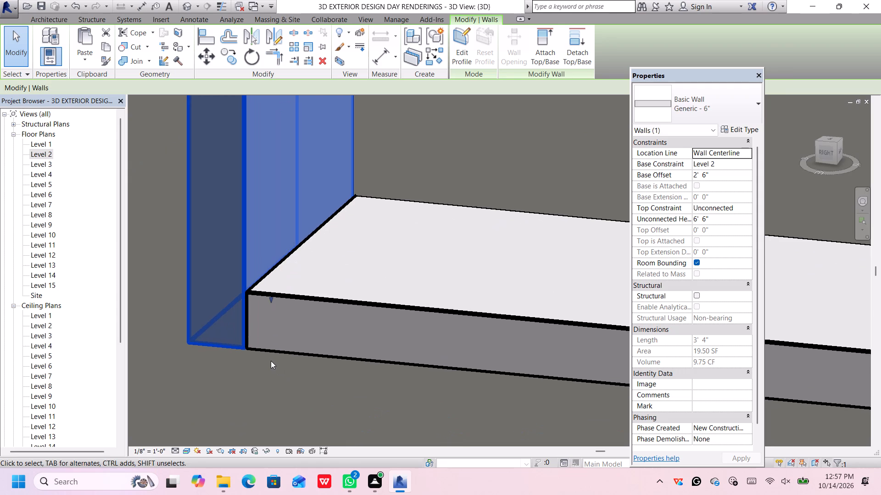
key("Right")
scroll(271, 360, "down", 12)
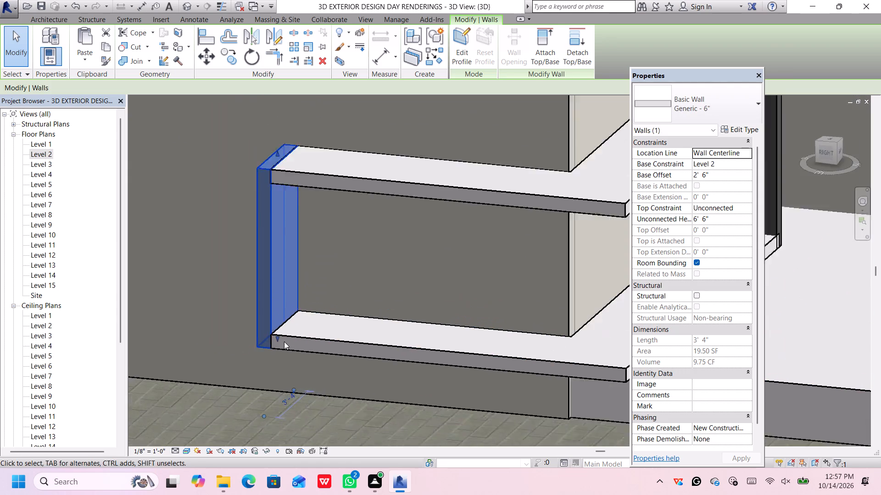
scroll(305, 331, "down", 4)
middle_click_drag(515, 298, 502, 296)
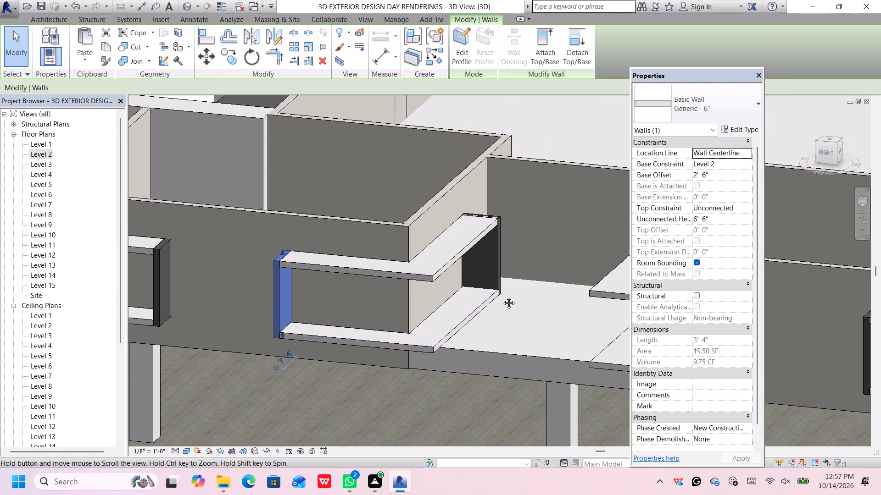
middle_click_drag(502, 296, 491, 296)
Nudge the recess end wall of the front-right room's inner strip about 3" deeper into the recess, flush with the slab end.
left_click(495, 313)
scroll(493, 288, "up", 6)
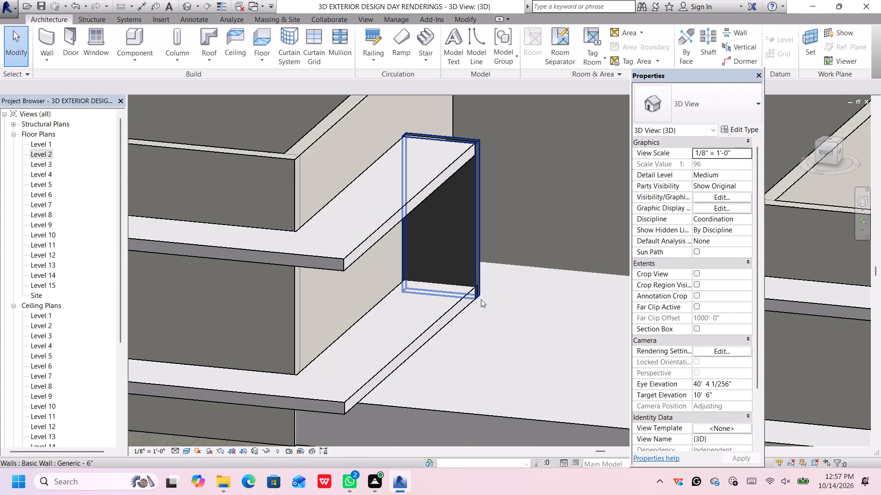
scroll(476, 291, "up", 7)
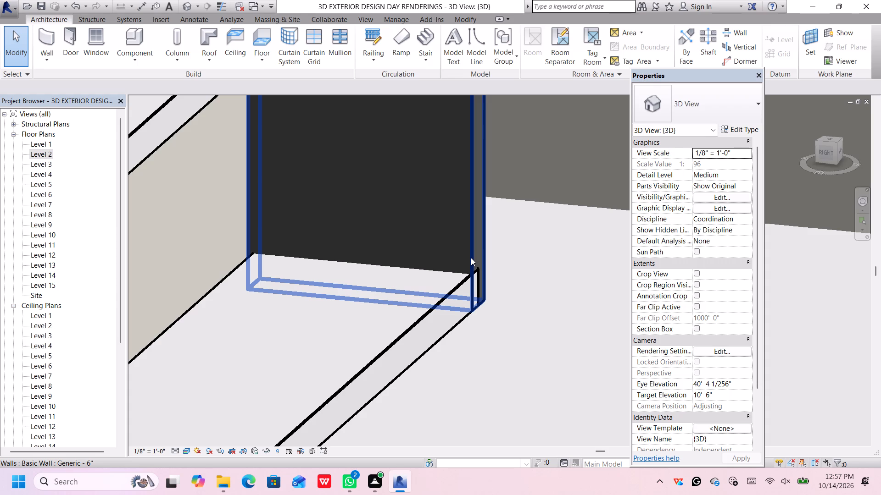
left_click(471, 258)
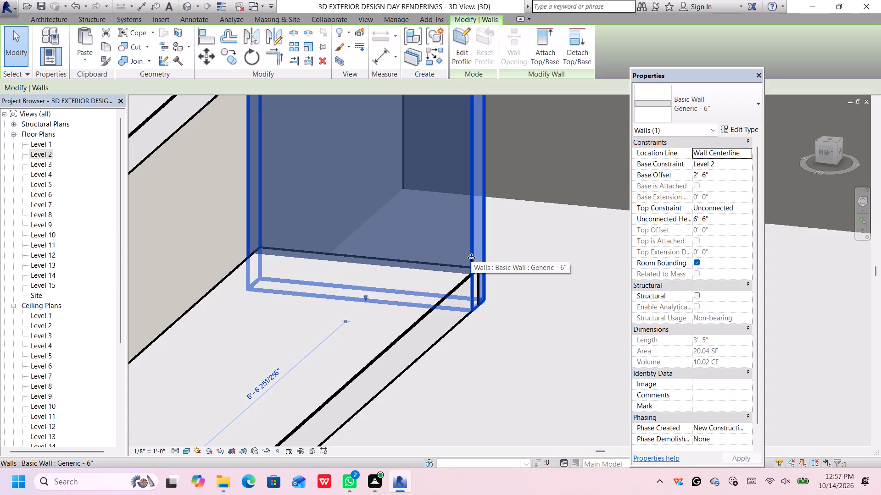
key("Up")
key("Up")
key("Up")
key("Up")
key("Up")
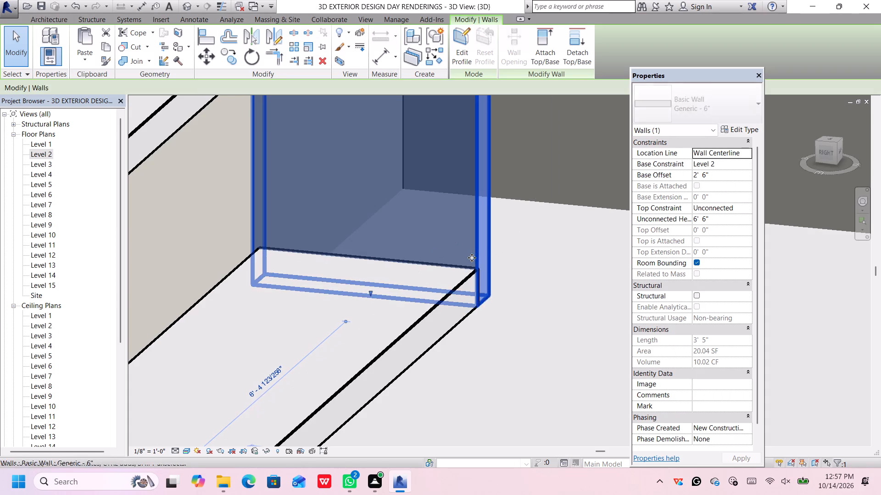
key("Up")
key("Up")
scroll(473, 259, "down", 5)
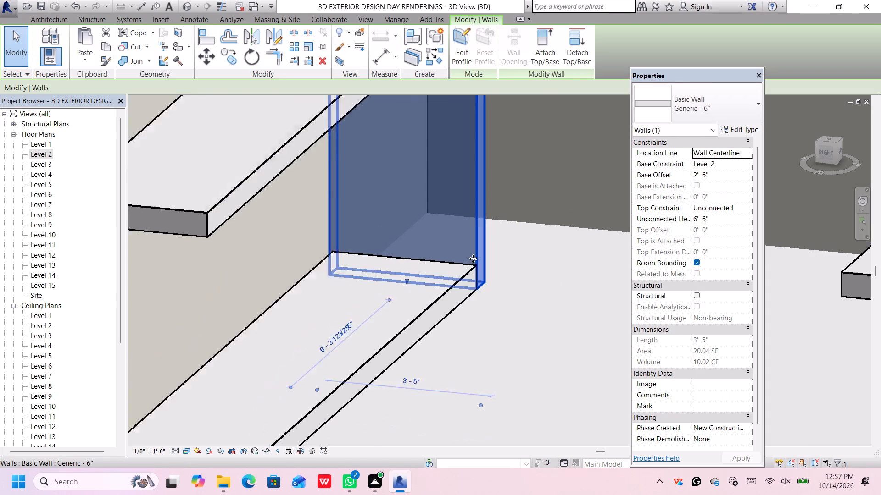
key("Down")
scroll(476, 263, "down", 6)
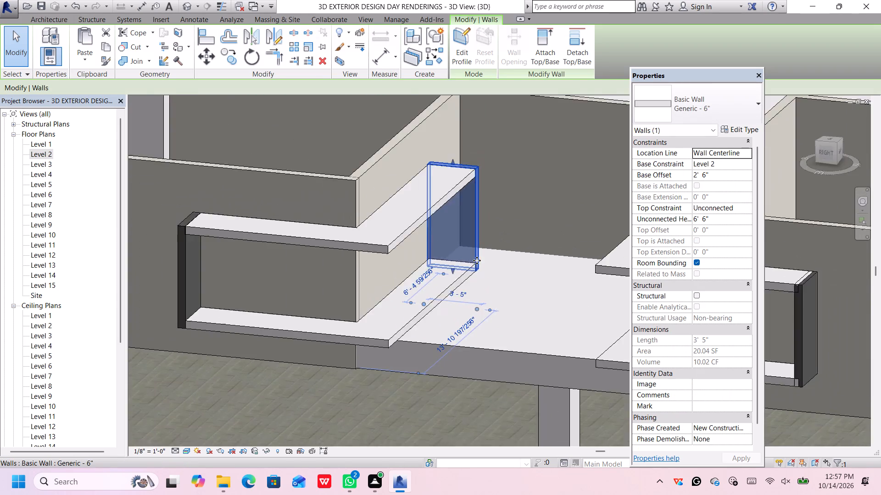
scroll(477, 260, "down", 6)
left_click(481, 424)
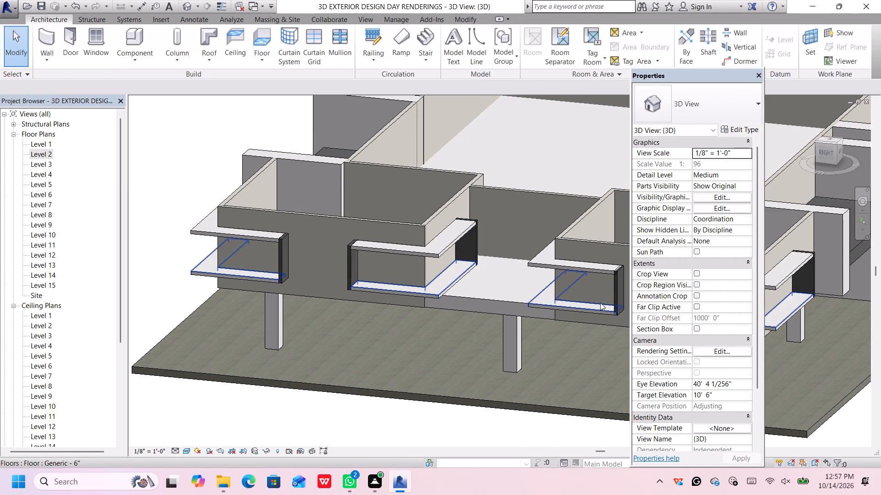
Nudge the right-side end wall of the rear-right room's inner strip about 3" toward the building's rear, flush with the slab end.
middle_click_drag(600, 302, 531, 253)
scroll(550, 236, "up", 5)
left_click(550, 236)
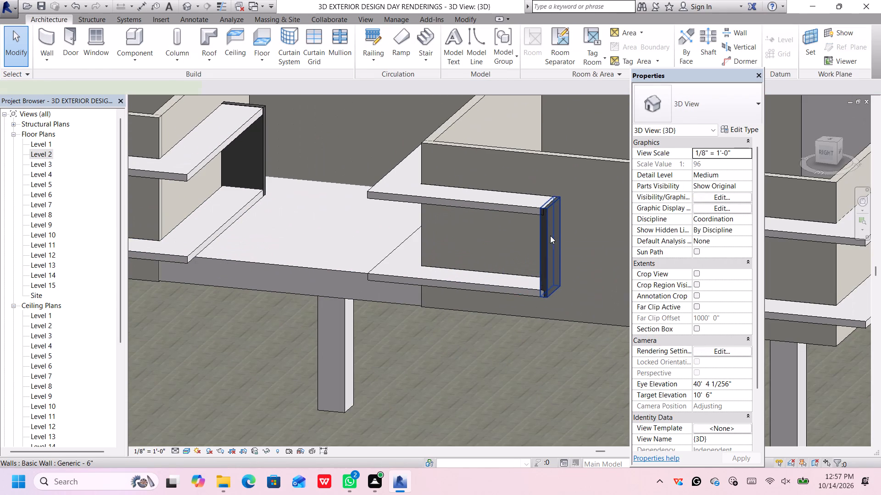
scroll(553, 259, "up", 7)
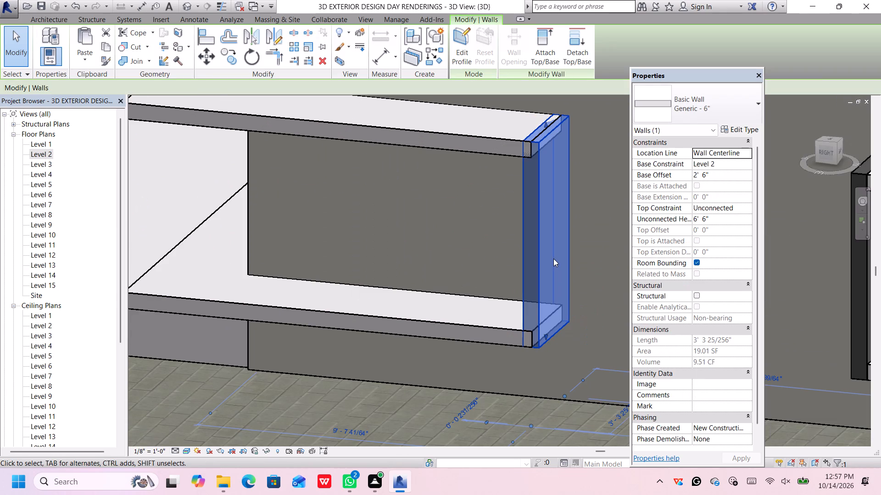
key("Right")
key("Right")
key("Right")
key("Right")
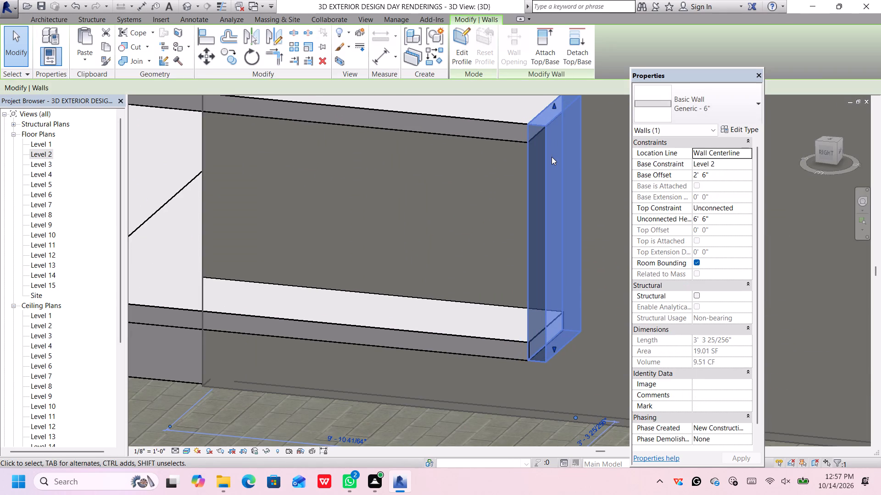
key("Right")
key("Left")
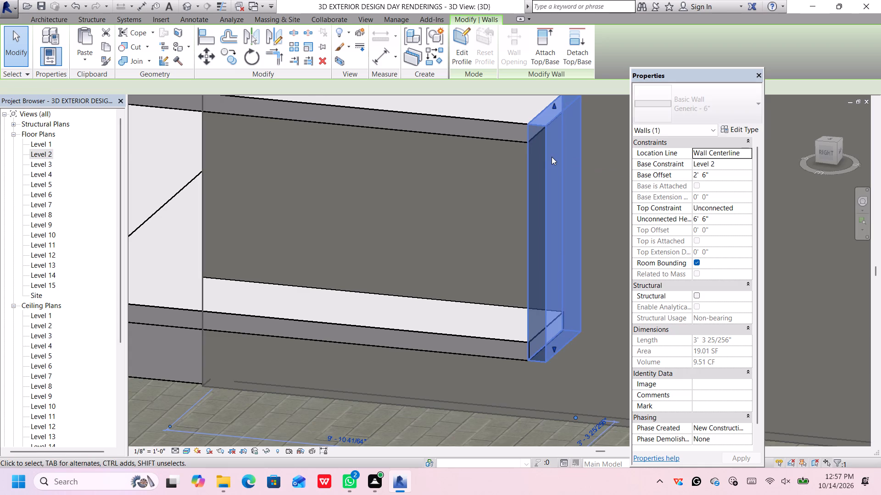
scroll(552, 157, "down", 12)
left_click(507, 311)
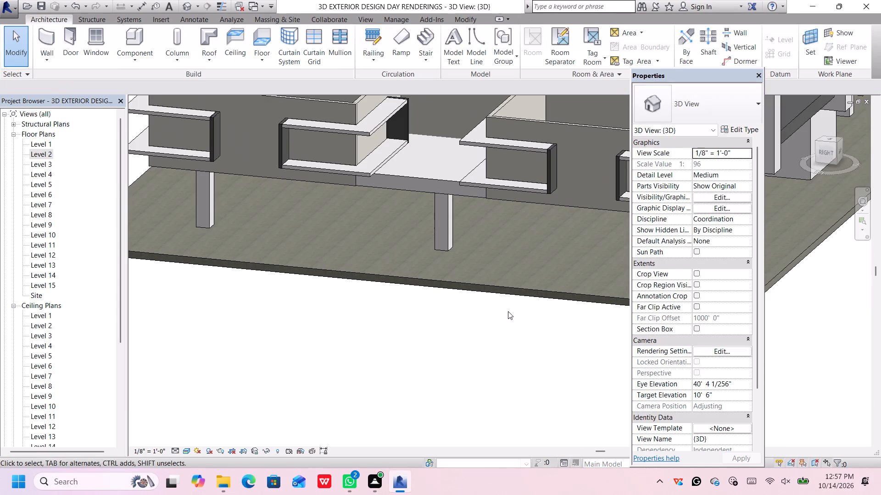
Nudge the recess end wall of the rear-right room's inner strip slightly toward the building's rear, making it 3' 4 15/64" long.
middle_click_drag(457, 305, 508, 322)
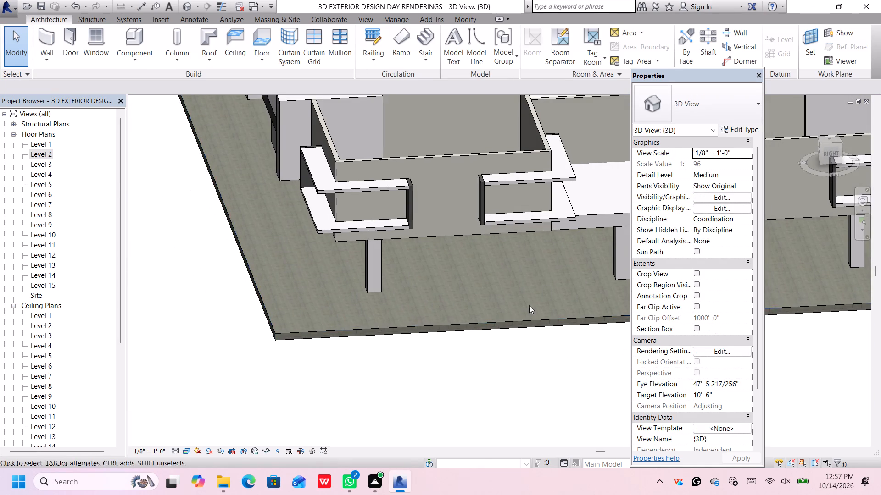
middle_click_drag(562, 252, 397, 271)
middle_click_drag(410, 277, 427, 280, "shift")
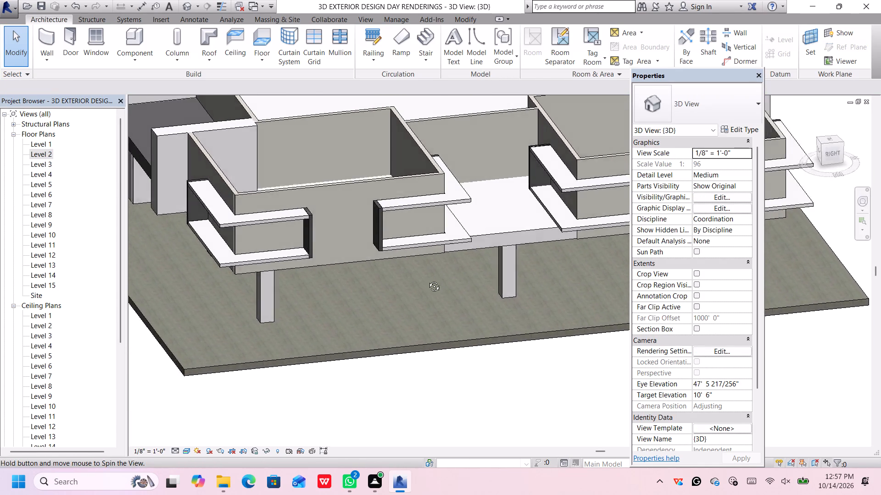
middle_click_drag(427, 280, 444, 281, "shift")
scroll(564, 205, "up", 3)
middle_click_drag(587, 172, 413, 168)
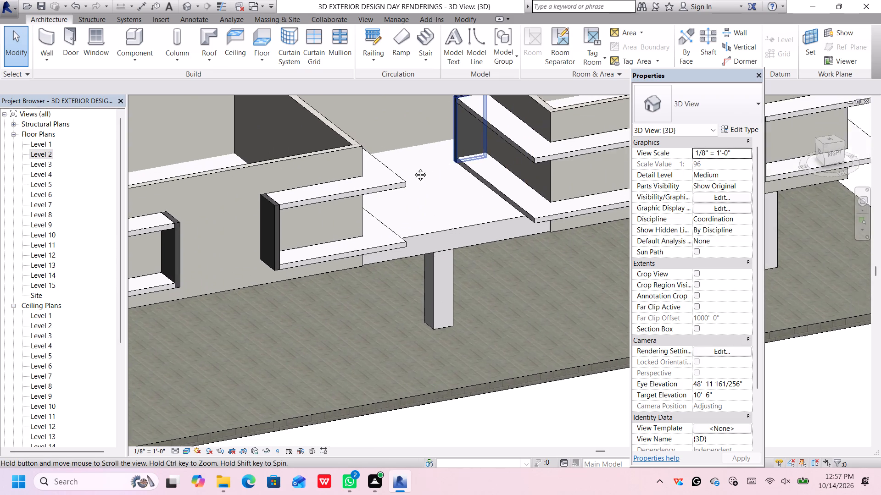
middle_click_drag(413, 168, 378, 171)
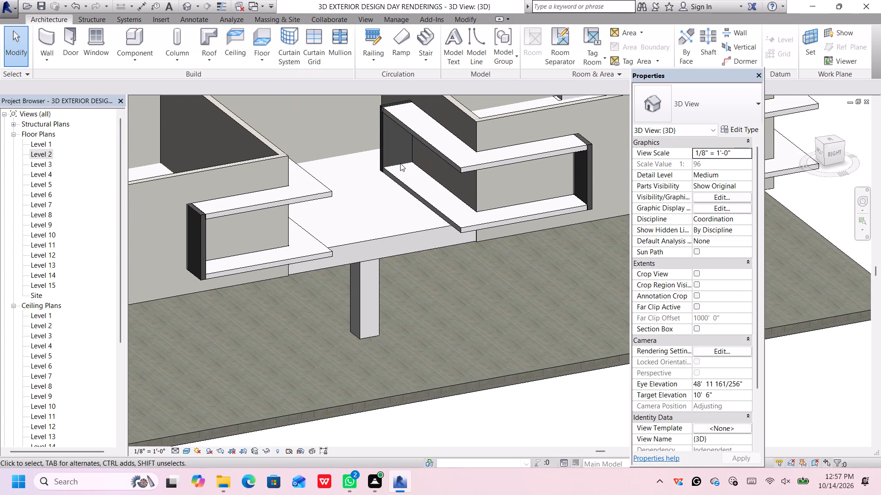
scroll(403, 160, "up", 3)
middle_click_drag(381, 179, 400, 185, "shift")
scroll(471, 159, "up", 12)
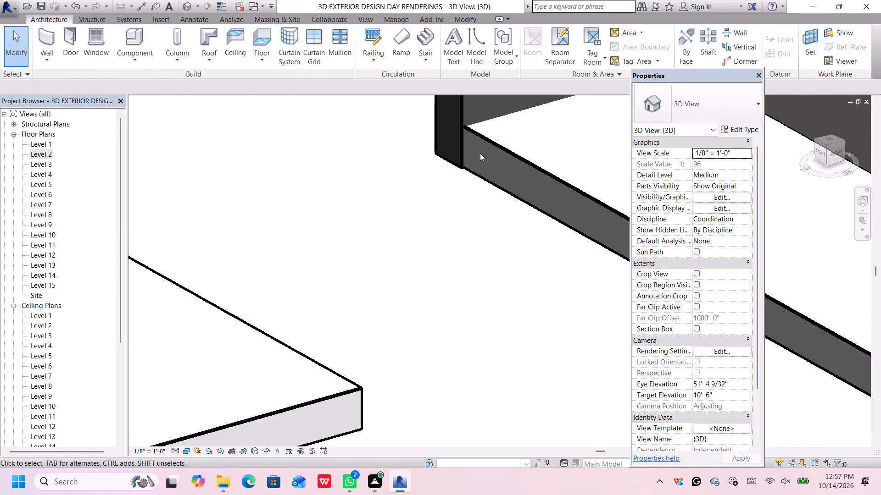
middle_click_drag(479, 154, 323, 255)
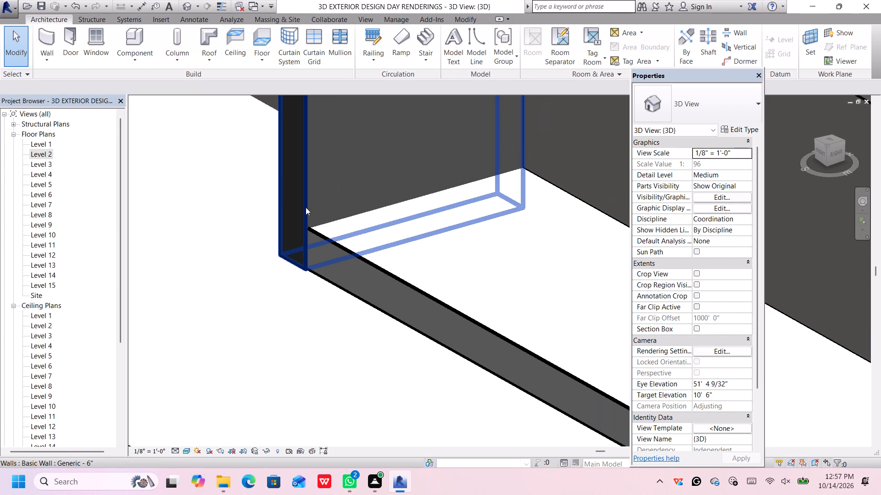
left_click(306, 207)
scroll(303, 239, "up", 5)
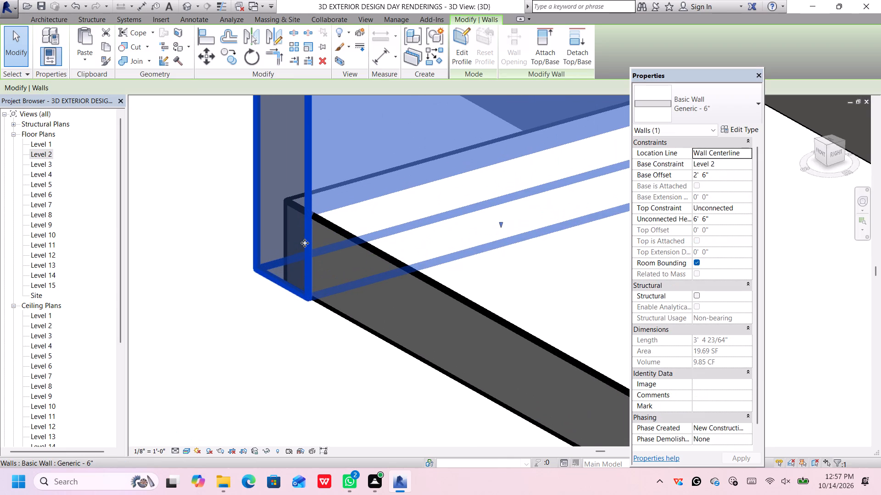
key("Up")
key("Right")
key("Right")
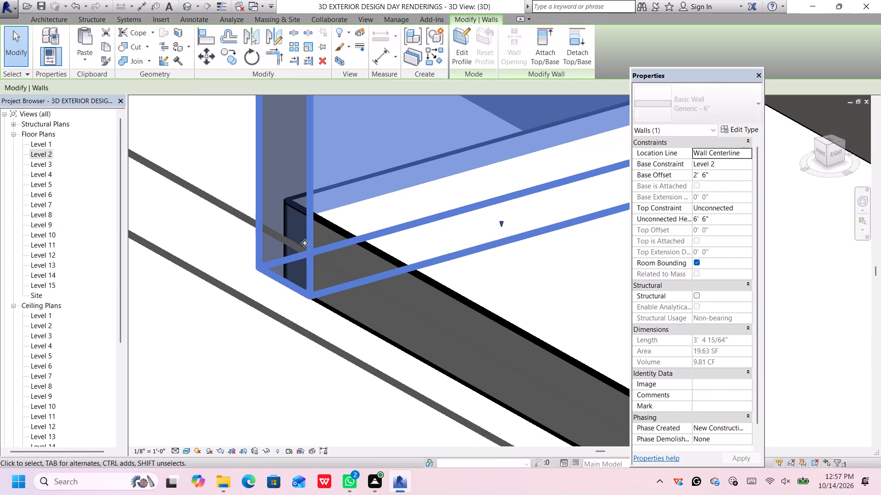
key("Right")
key("Right")
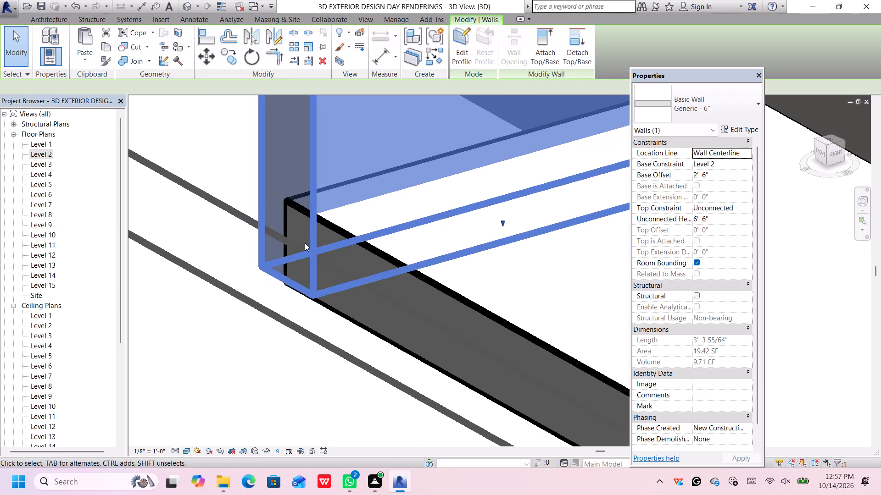
key("Down")
key("Left")
key("Left")
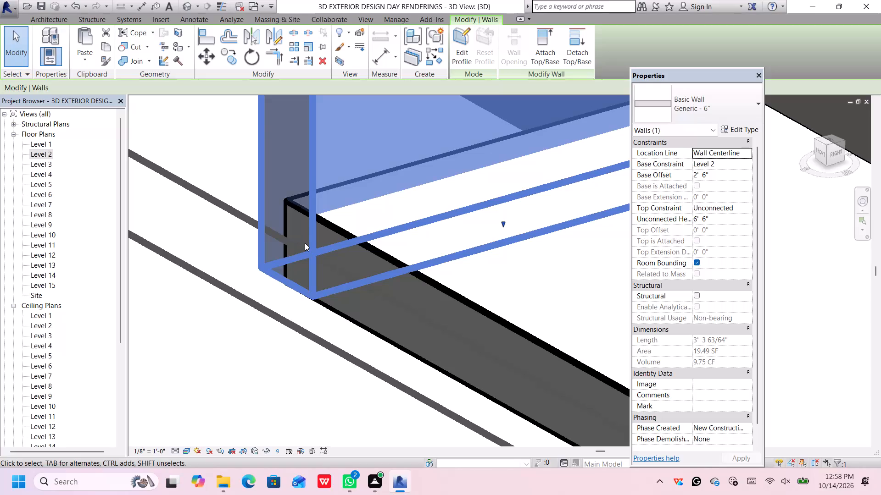
key("Up")
key("Up")
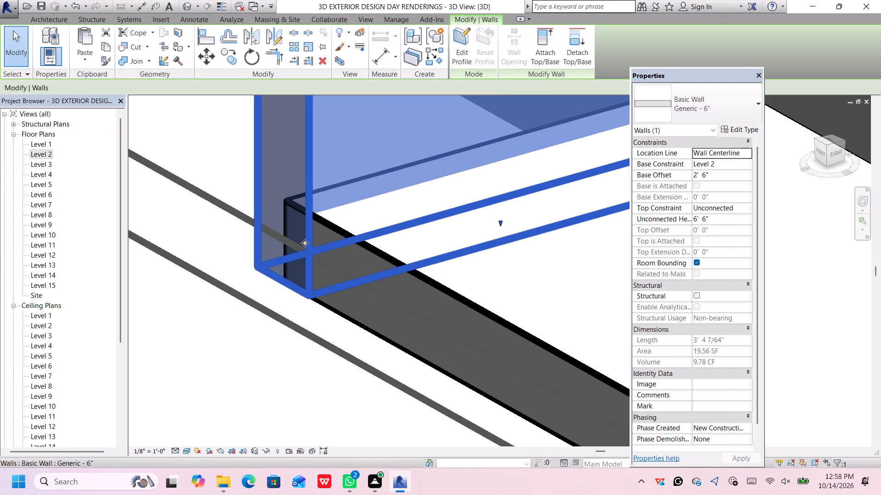
key("Left")
Nudge the recess end wall of the rear-right room's inner strip deeper into the recess until it is flush with the slab end.
key("Up")
key("Up")
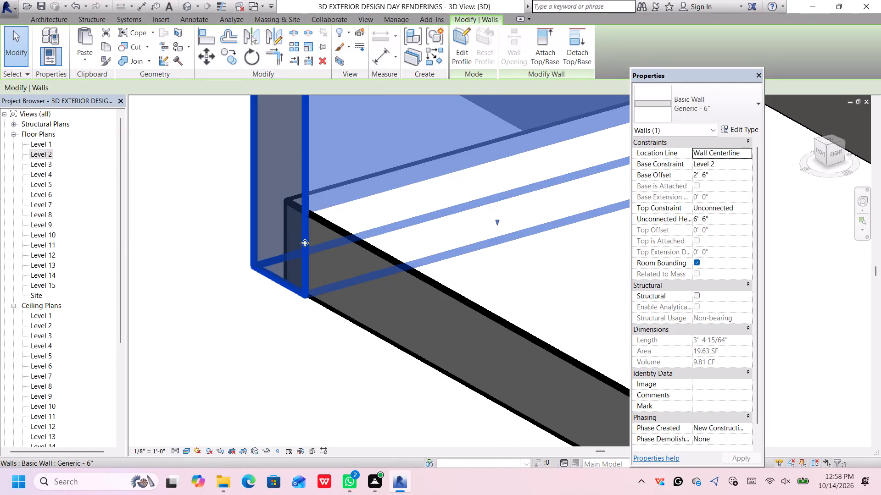
key("Up")
key("Up")
key("Up")
key("Up")
key("Up")
key("Up")
key("Up")
key("Up")
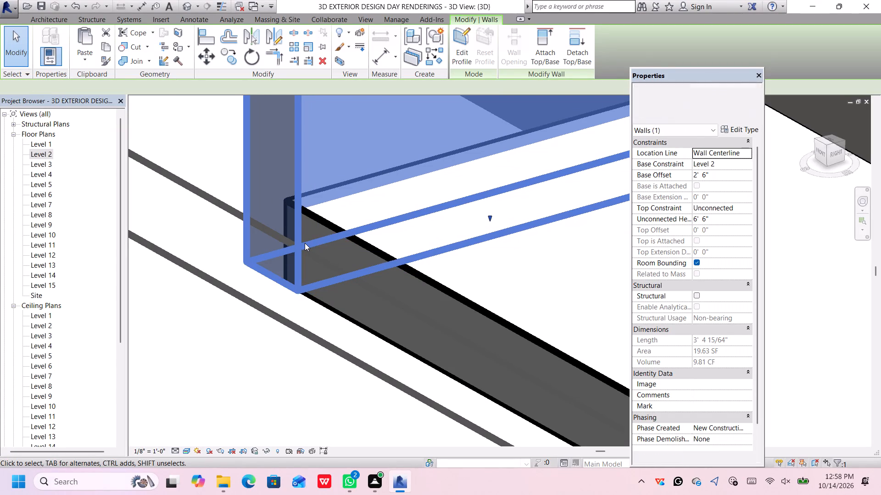
key("Up")
key("Up")
key("Up")
key("Up")
key("Up")
key("Up")
key("Up")
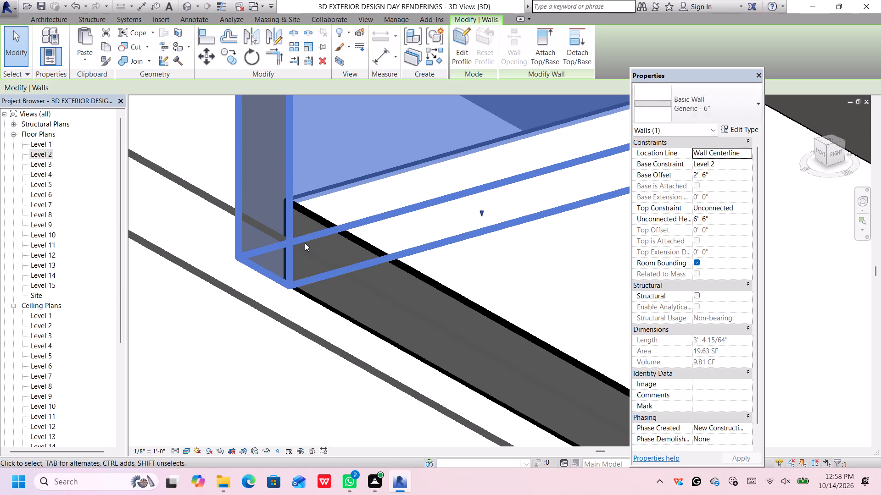
key("Up")
key("Up")
key("Up")
key("Up")
key("Up")
key("Up")
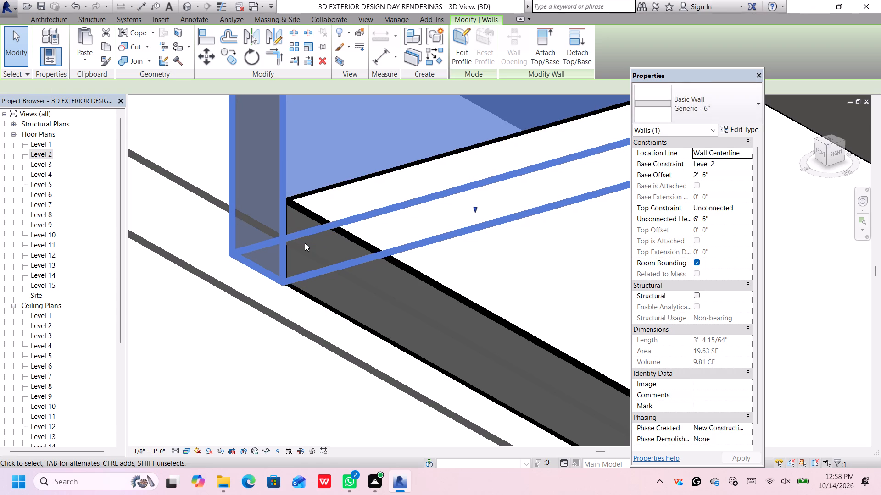
key("Up")
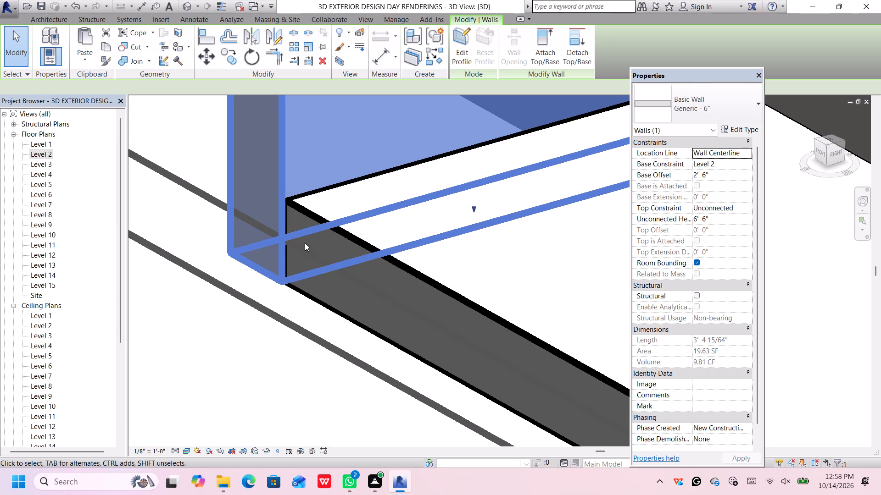
Shift the same recess end wall about 3/8" toward the building's rear, making it 3' 3 55/64" long, and nudge it slightly deeper into the recess.
key("Right")
key("Right")
key("Right")
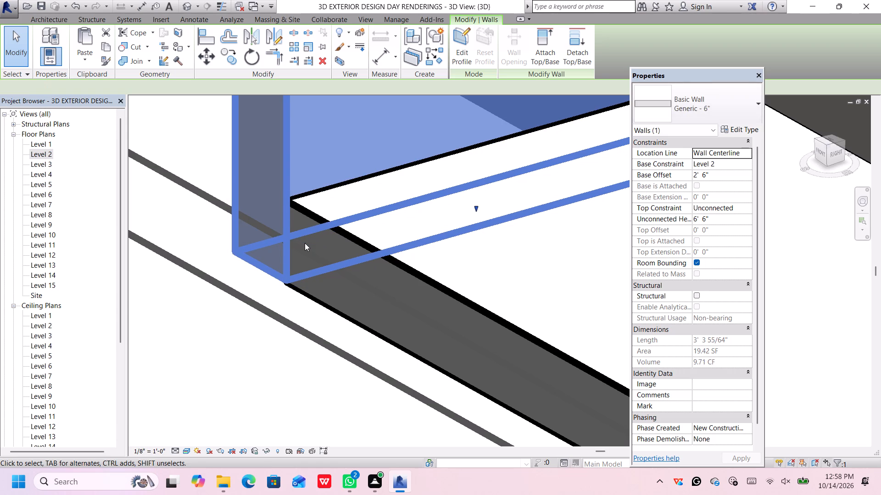
key("Up")
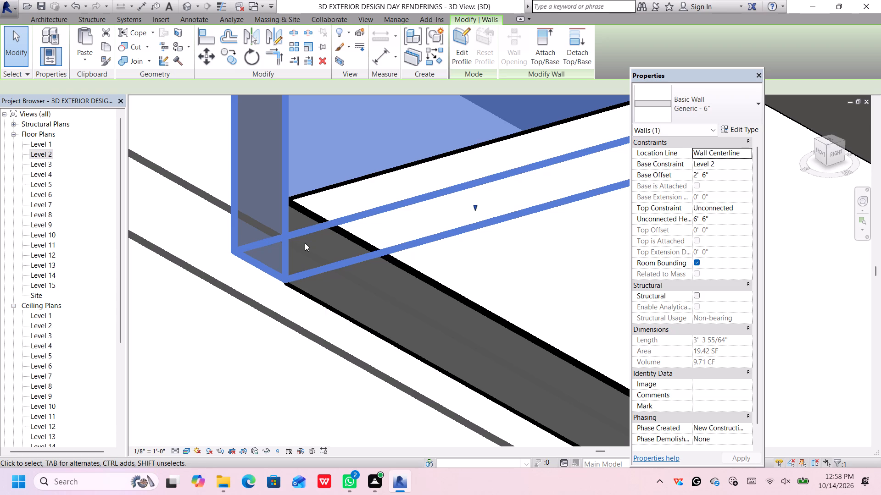
key("Up")
scroll(305, 243, "down", 11)
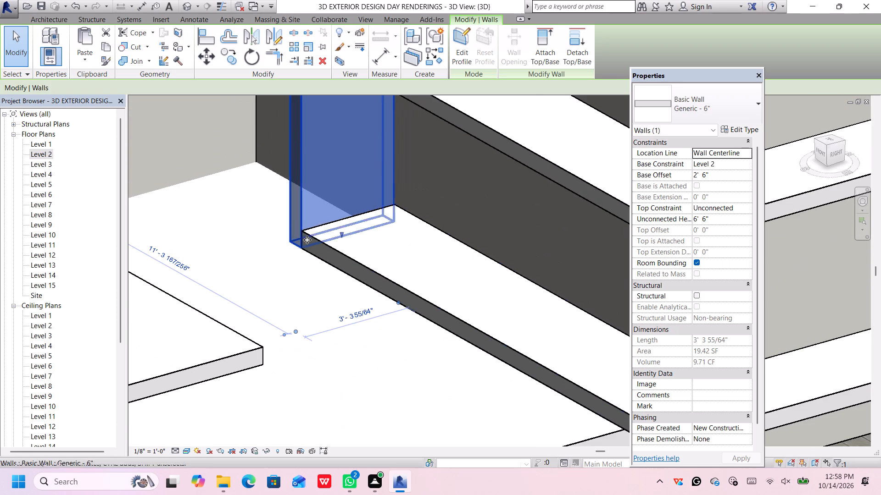
scroll(312, 237, "down", 10)
scroll(436, 377, "down", 4)
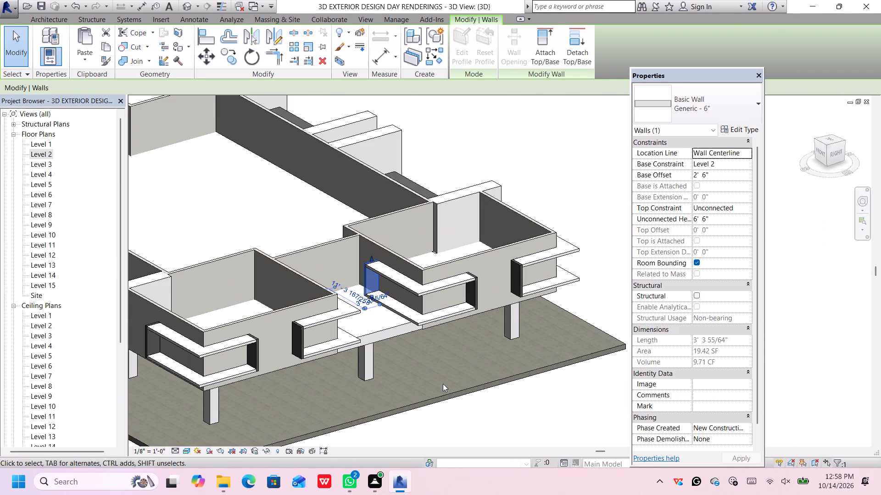
Assign the Metal - Painted - Grey material to the structure layer of the Generic - 6" wall type used by the strips' end walls.
left_click(499, 412)
middle_click_drag(492, 406, 477, 311)
scroll(477, 312, "down", 4)
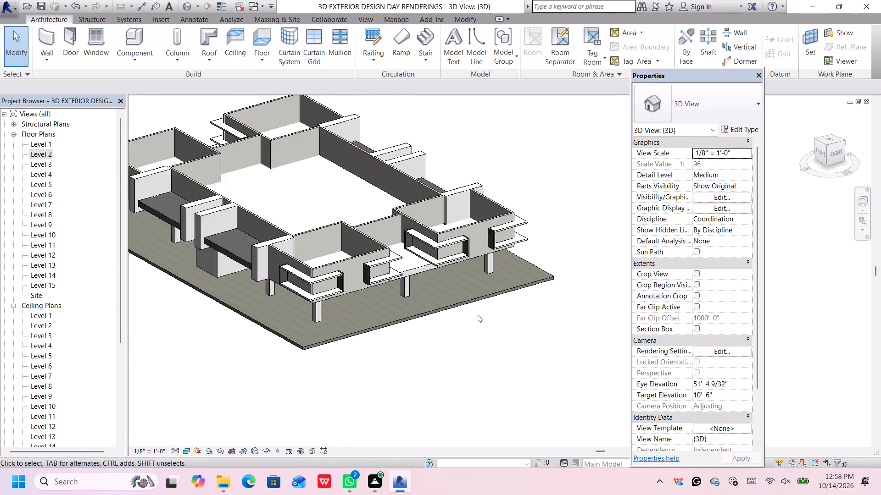
scroll(478, 314, "down", 1)
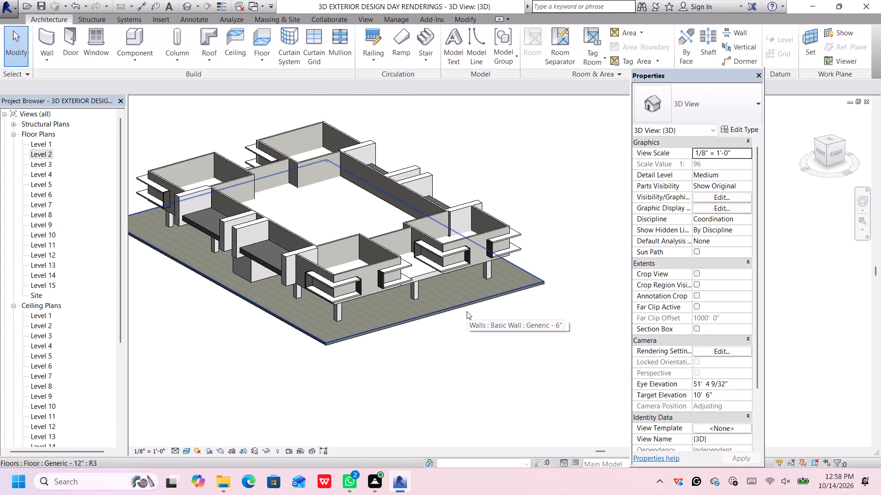
scroll(324, 258, "up", 5)
middle_click_drag(413, 319, 383, 266)
middle_click(383, 266)
scroll(382, 262, "up", 1)
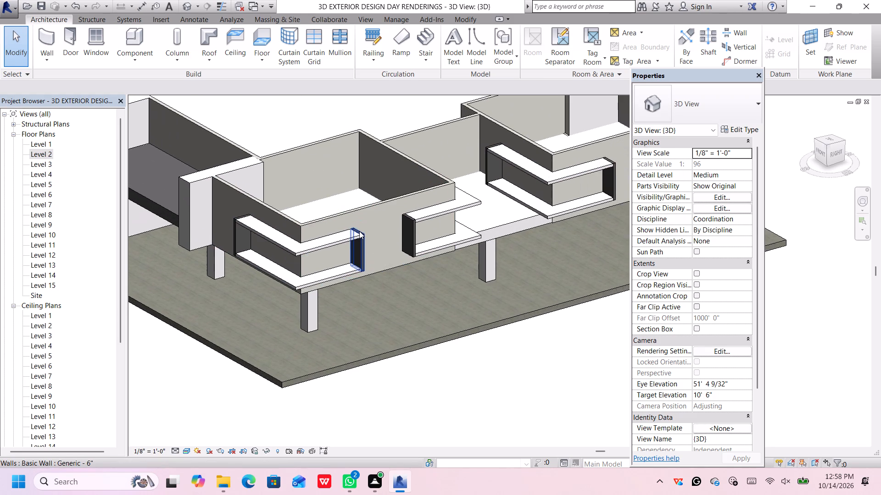
scroll(359, 231, "up", 1)
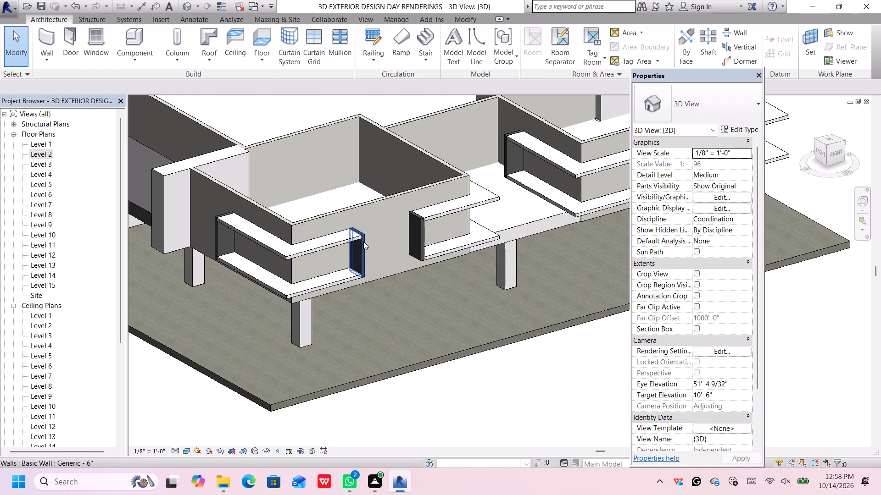
left_click(363, 242)
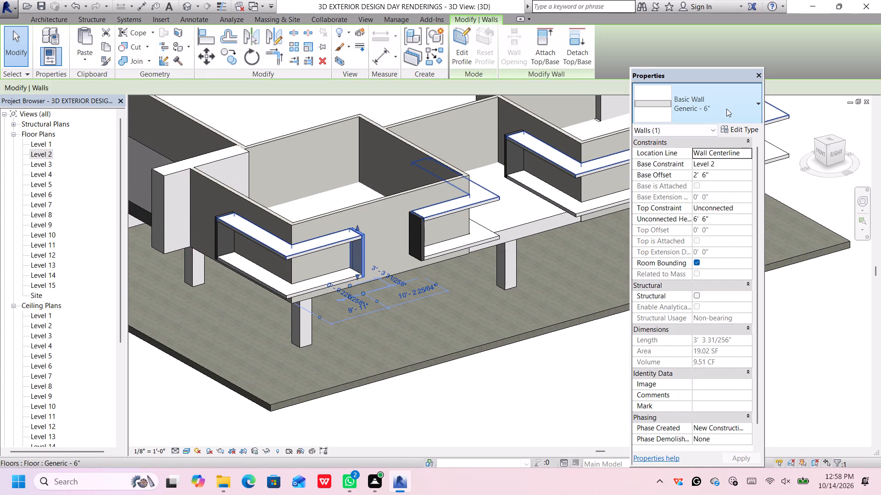
left_click(733, 132)
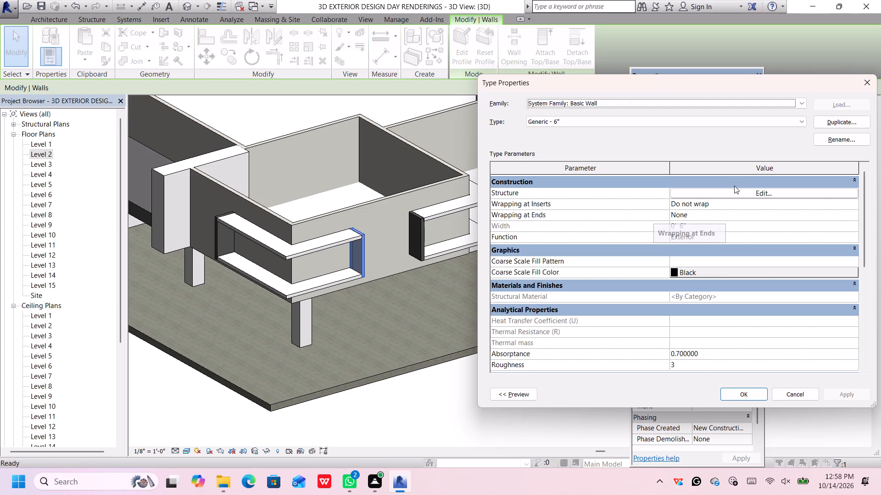
scroll(739, 228, "up", 1)
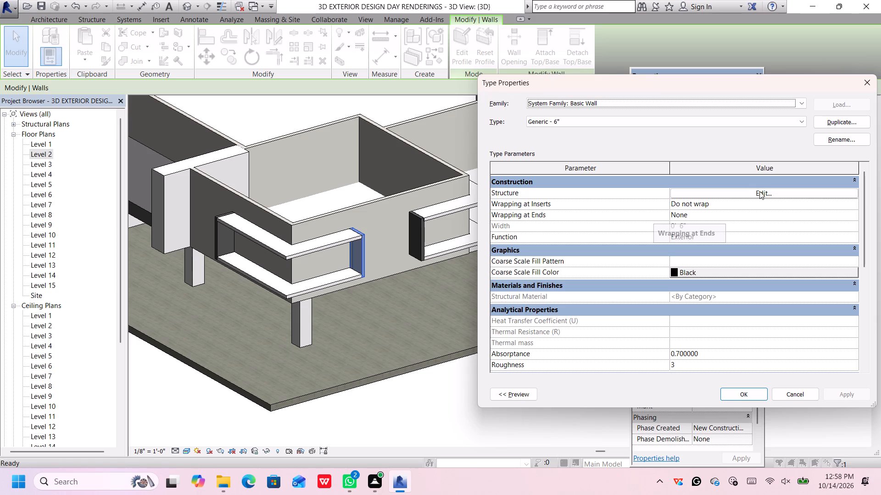
left_click(759, 191)
left_click(669, 192)
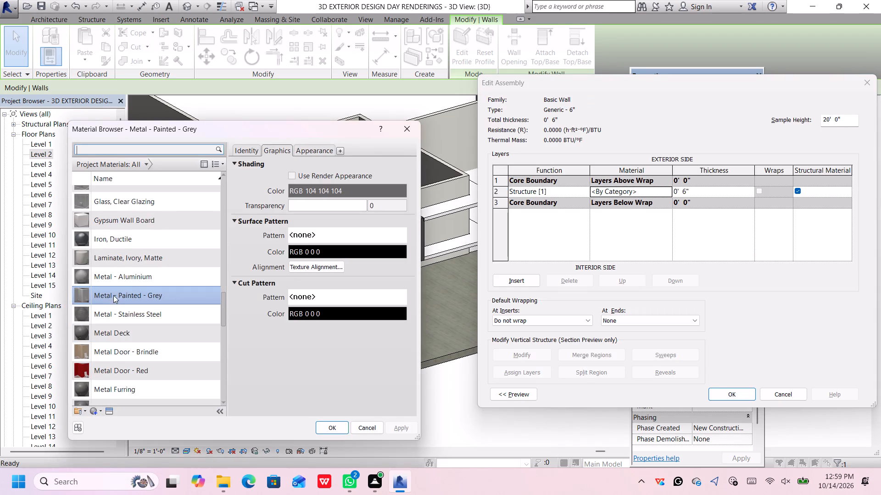
left_click(115, 295)
left_click(314, 144)
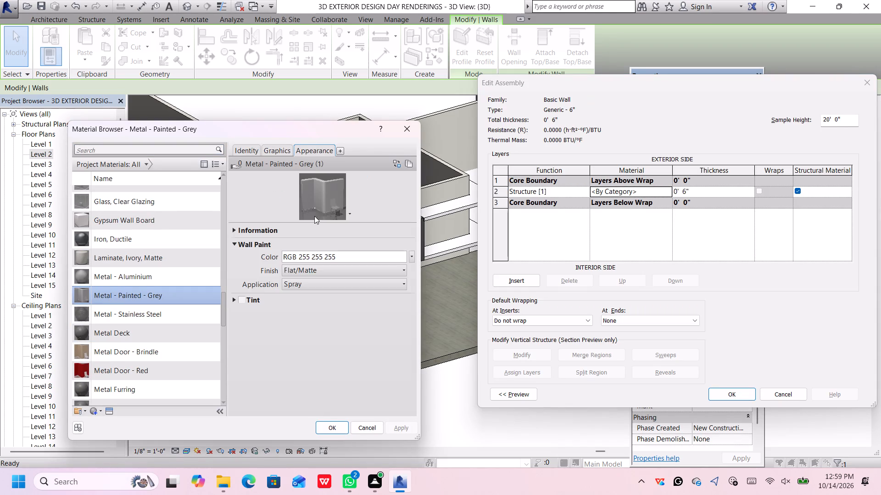
left_click(330, 426)
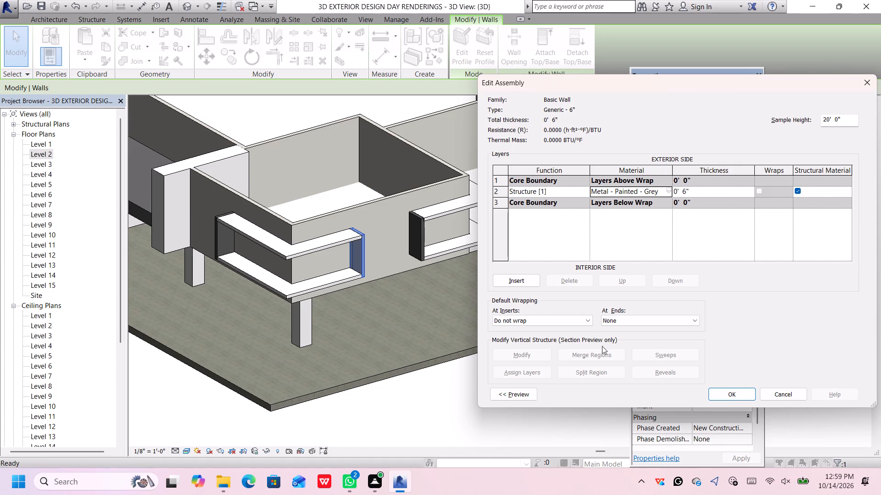
left_click(738, 395)
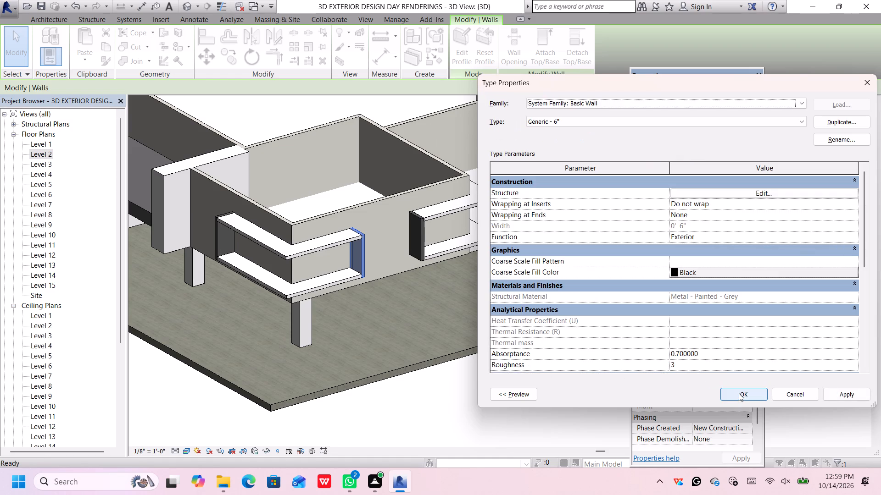
left_click(739, 393)
left_click(463, 407)
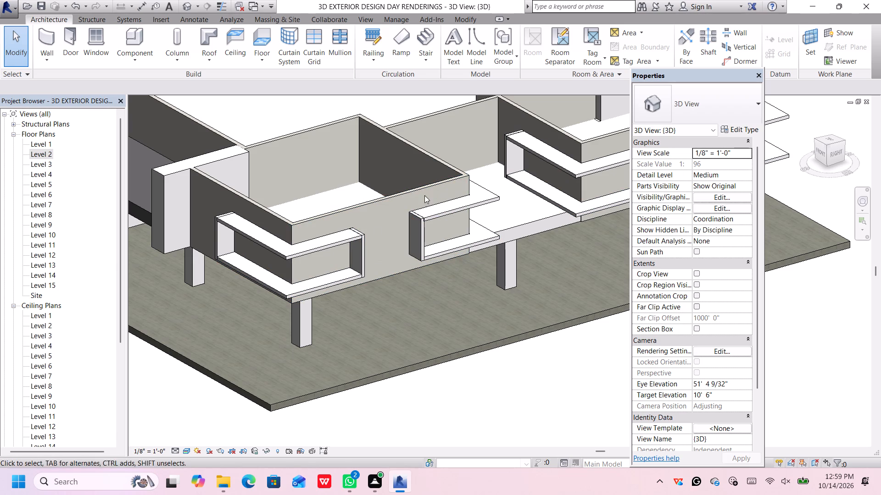
Set the height offset of the corner rooms' upper L-shaped slab strips to 10' 0" from Level 2.
scroll(247, 250, "up", 1)
left_click(280, 254)
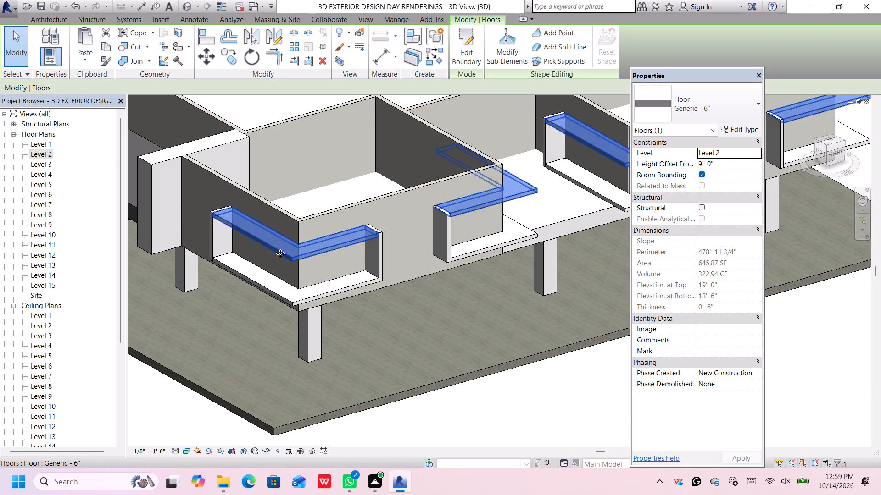
left_click(726, 162)
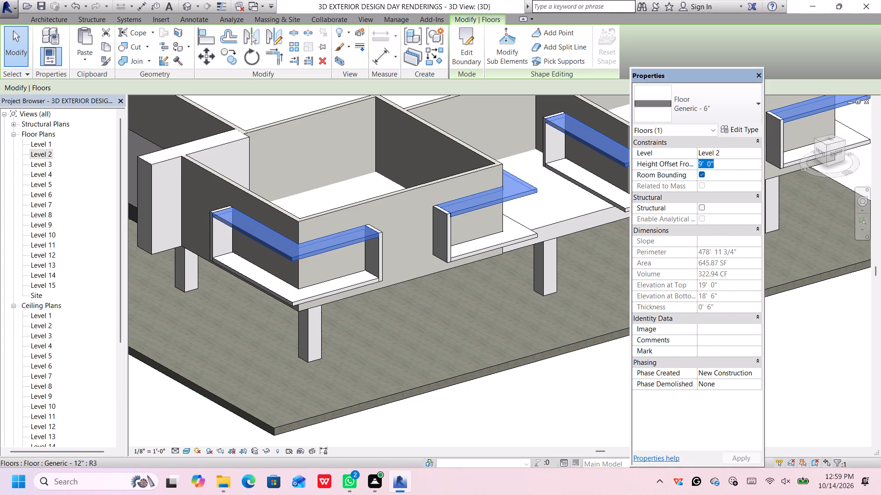
key("BackSpace")
type("10'")
key("Return")
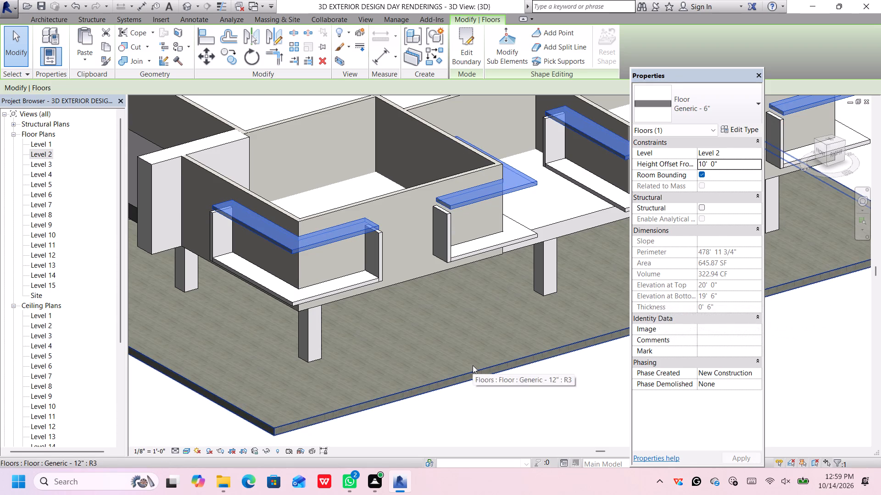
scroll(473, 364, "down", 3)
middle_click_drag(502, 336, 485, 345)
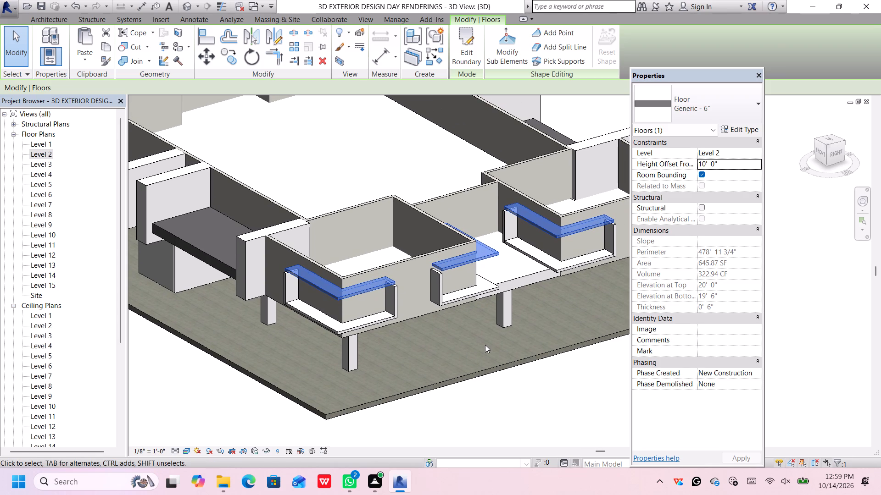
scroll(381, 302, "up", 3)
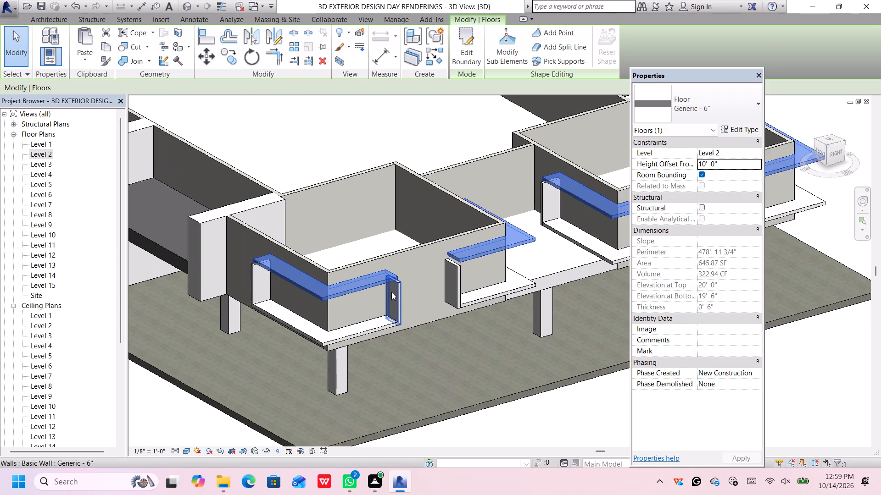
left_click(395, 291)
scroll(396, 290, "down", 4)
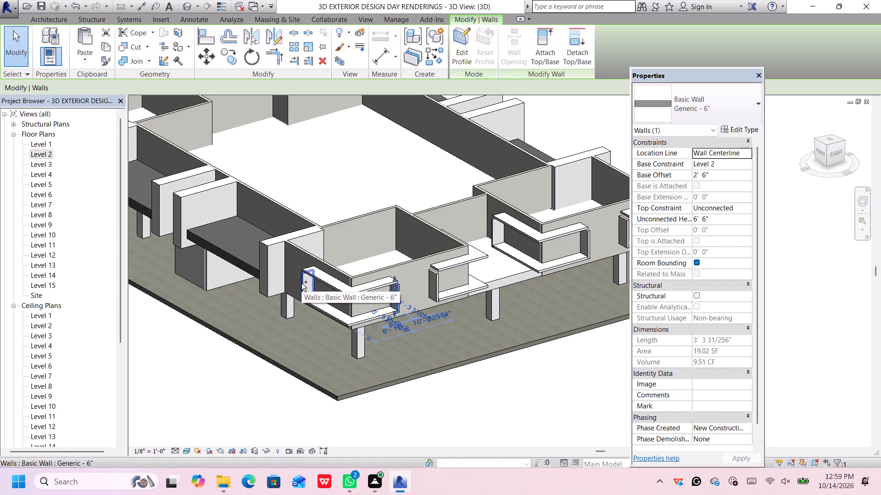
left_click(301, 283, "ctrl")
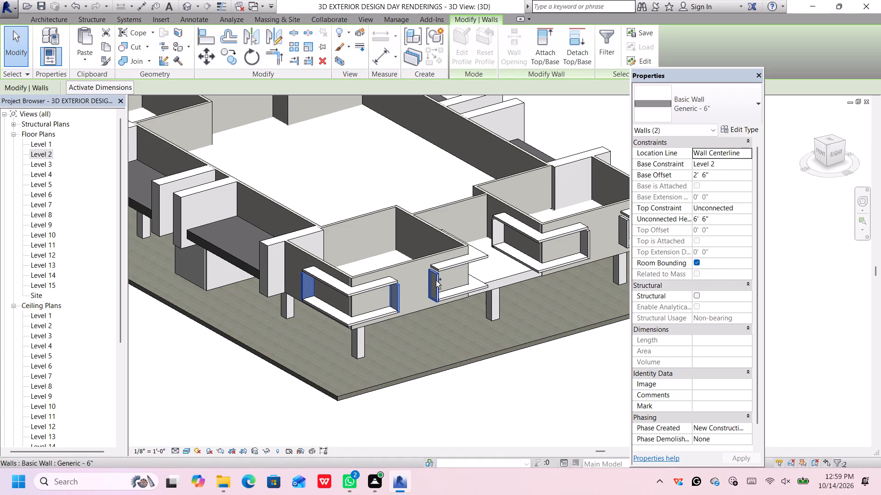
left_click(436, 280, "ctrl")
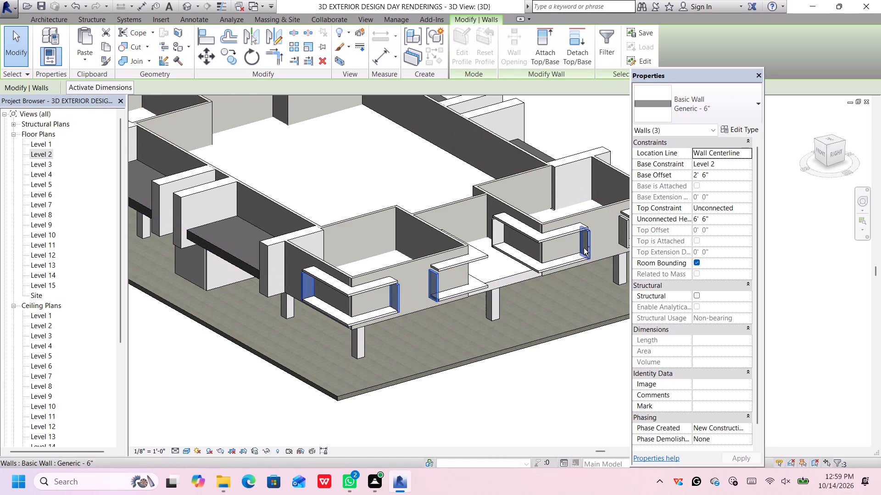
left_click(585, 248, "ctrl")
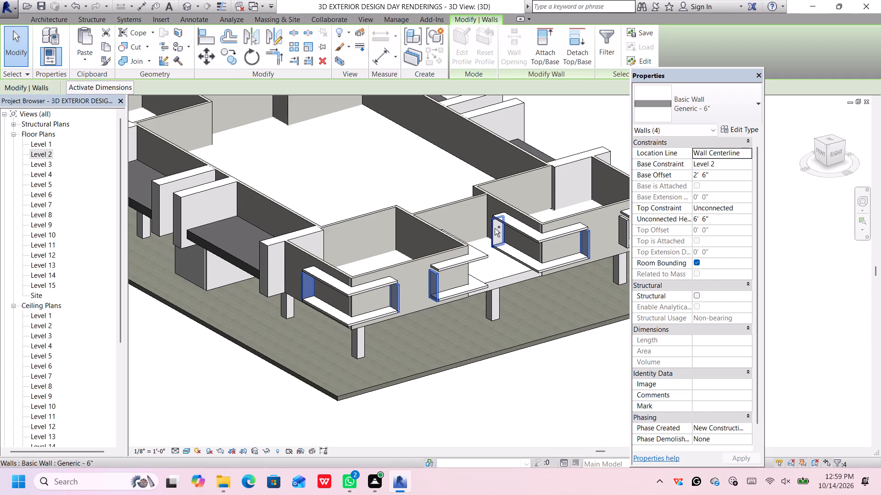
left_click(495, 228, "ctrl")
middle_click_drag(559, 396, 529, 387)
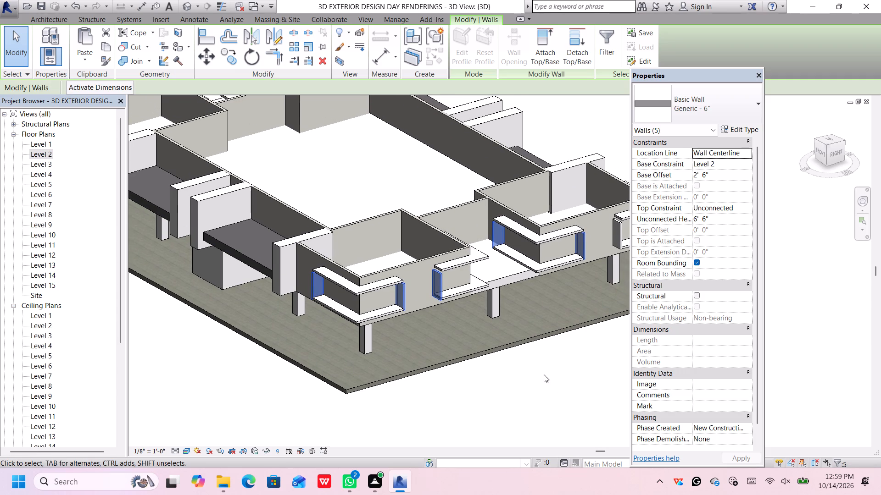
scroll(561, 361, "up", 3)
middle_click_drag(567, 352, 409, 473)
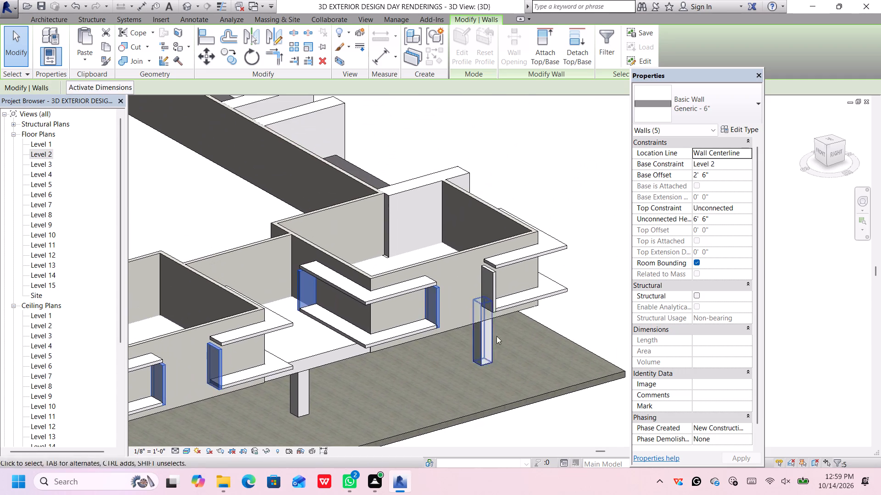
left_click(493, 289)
Set the unconnected height of the right-side end wall of the front-right room's inner strip to 7' 6".
scroll(493, 289, "down", 5)
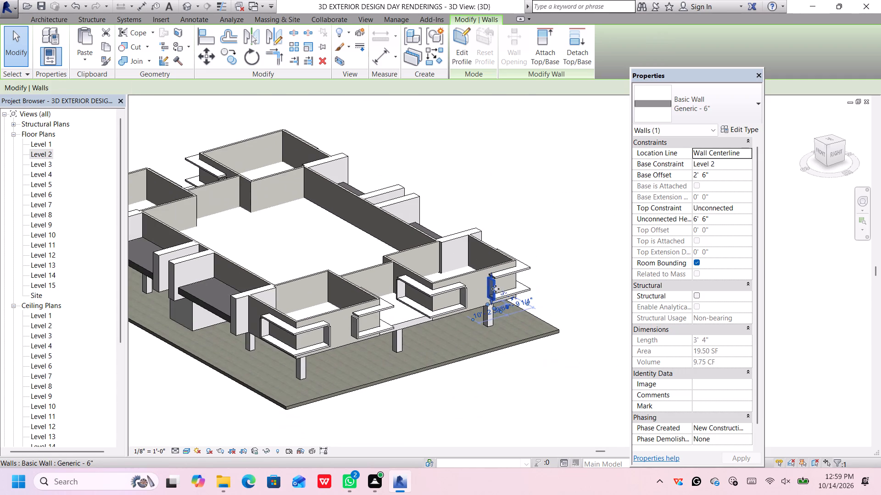
middle_click_drag(308, 405, 379, 415)
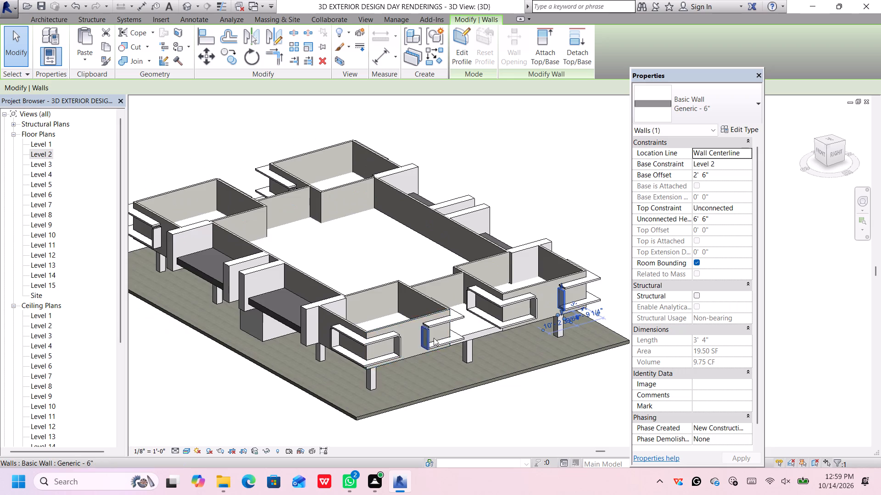
scroll(434, 337, "up", 5)
left_click(424, 337)
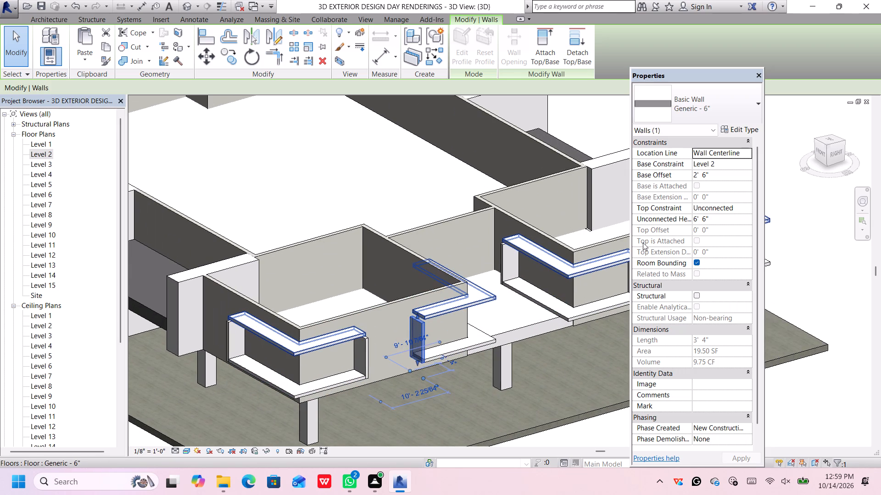
scroll(653, 227, "up", 1)
left_click(722, 220)
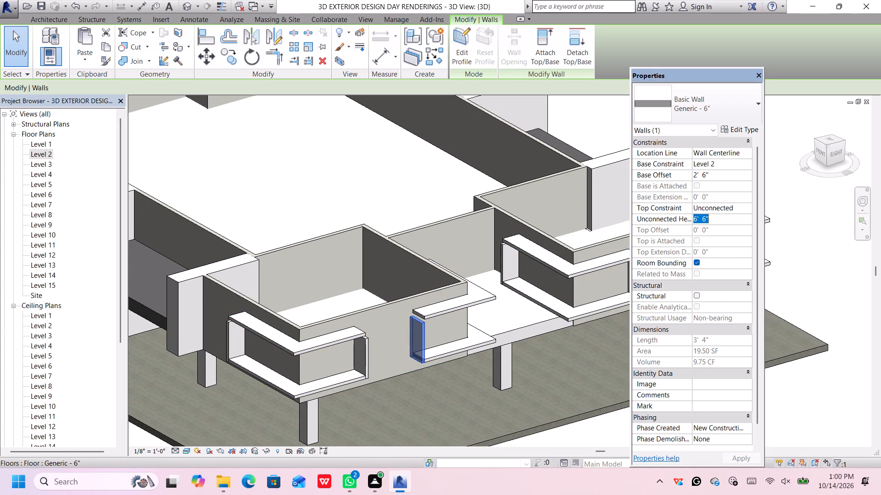
left_click(696, 219)
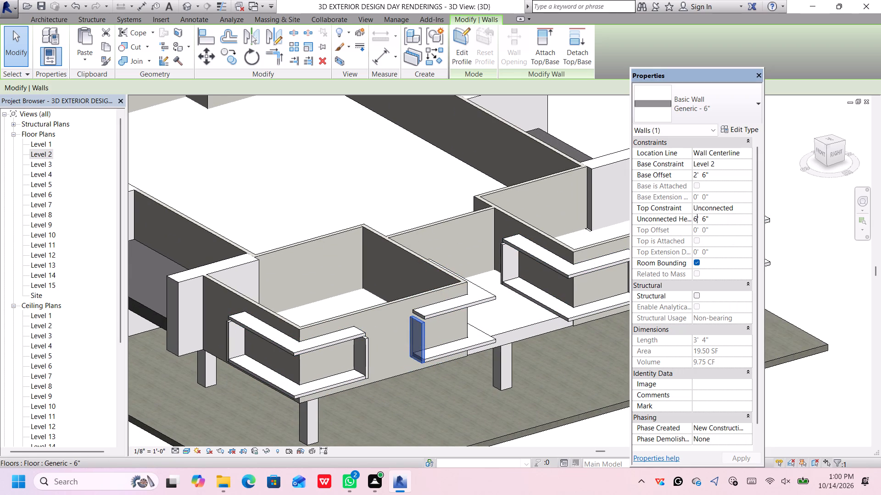
key("BackSpace")
key("7")
key("Return")
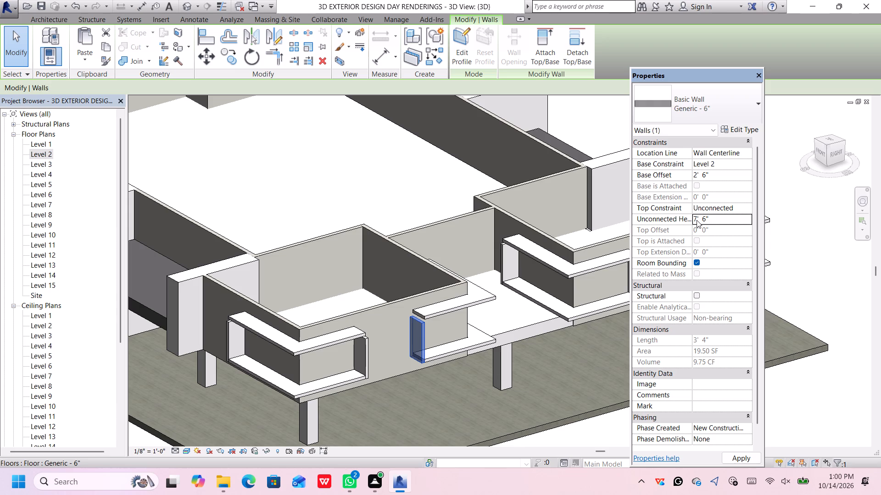
key("Return")
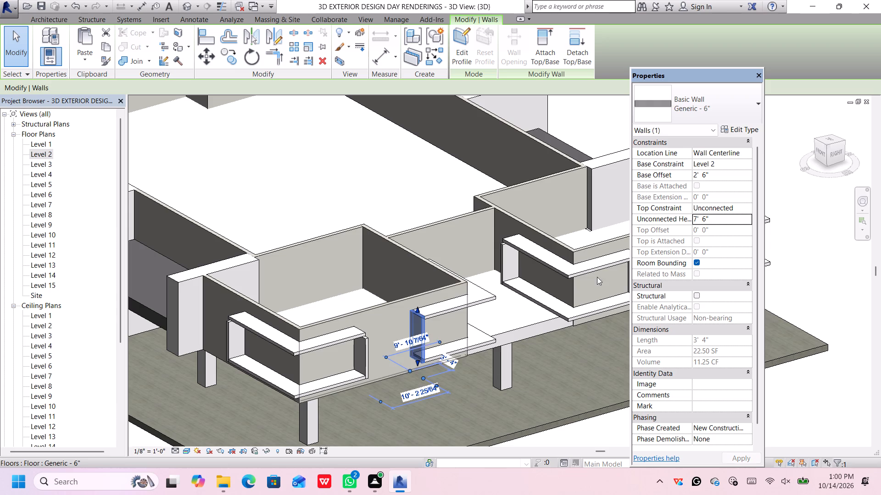
Set the unconnected height of the right-side end wall of the front-right room's outer strip to 7' 6".
scroll(505, 302, "down", 3)
scroll(354, 333, "up", 5)
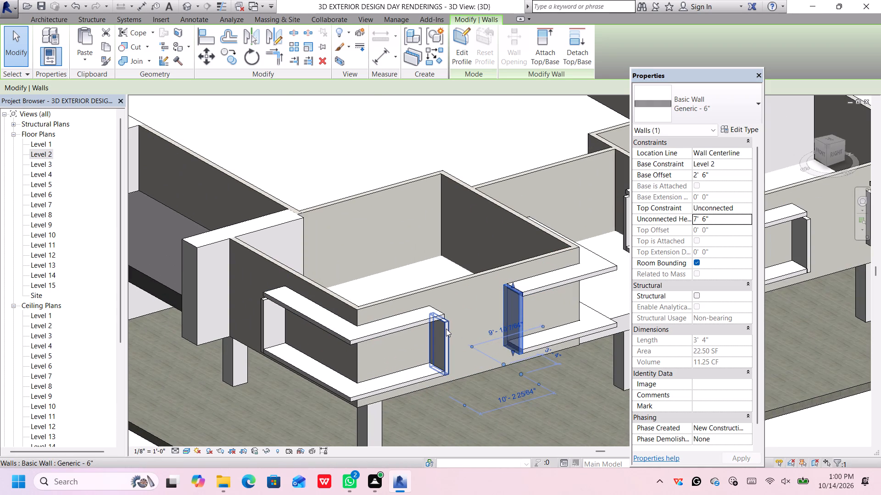
left_click(446, 329)
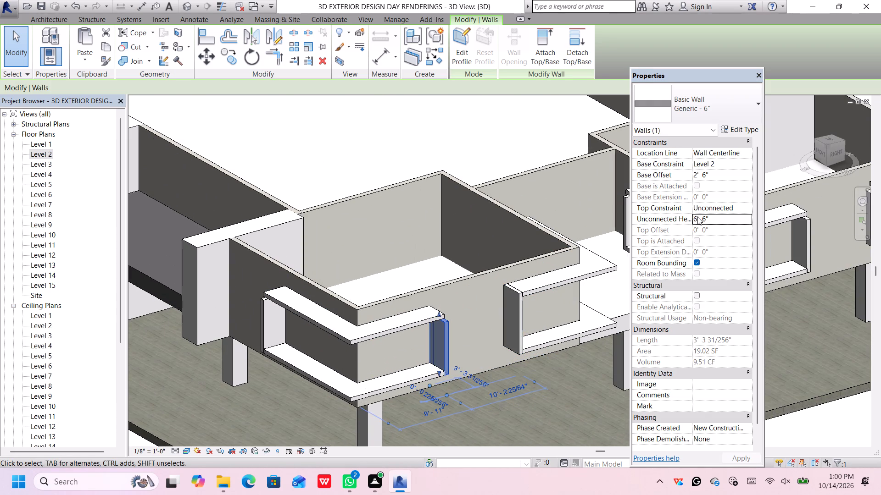
left_click(697, 217)
key("BackSpace")
key("7")
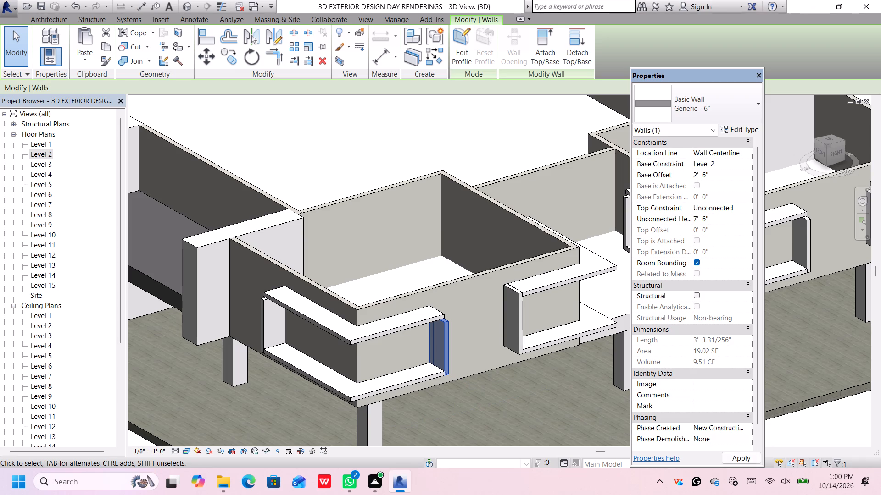
key("Return")
key("Return")
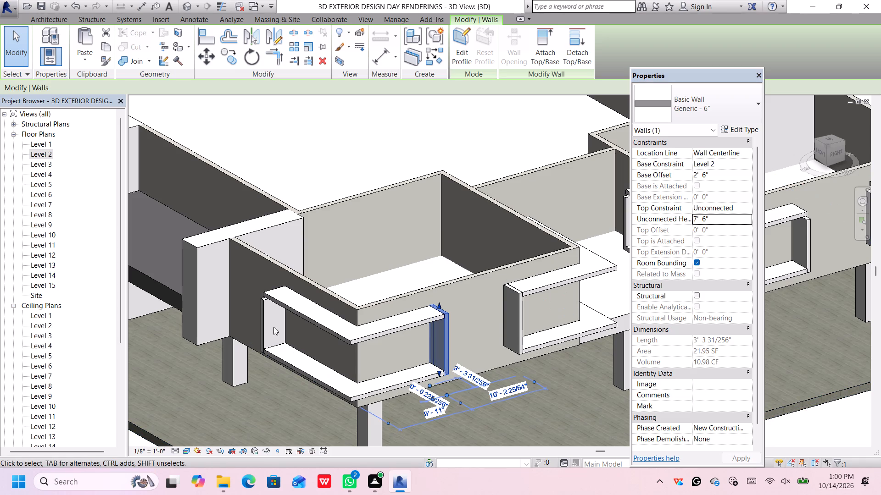
Set the unconnected height of the front-side end wall of the front-right room's outer strip to 7' 6".
left_click(262, 299)
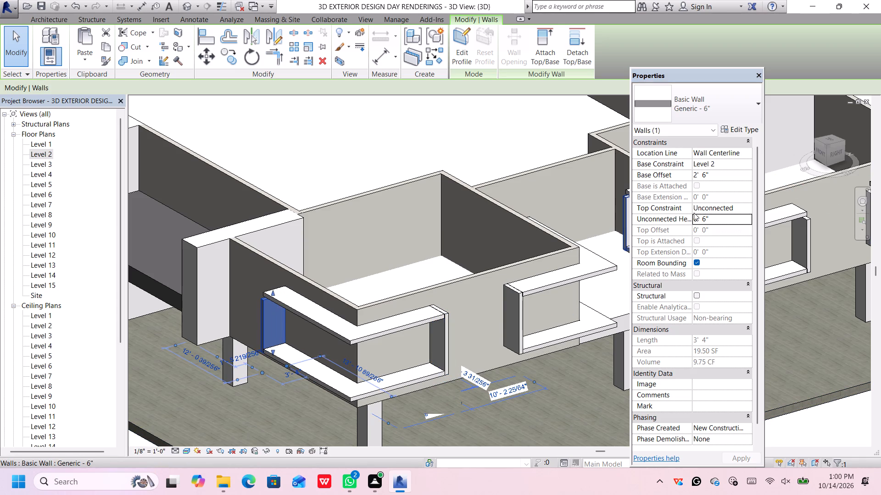
left_click(696, 217)
left_click(696, 218)
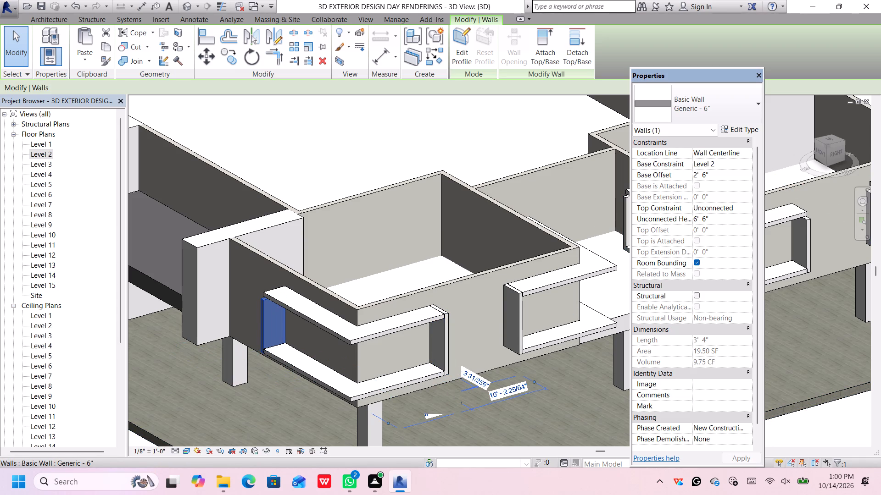
key("BackSpace")
key("7")
key("Return")
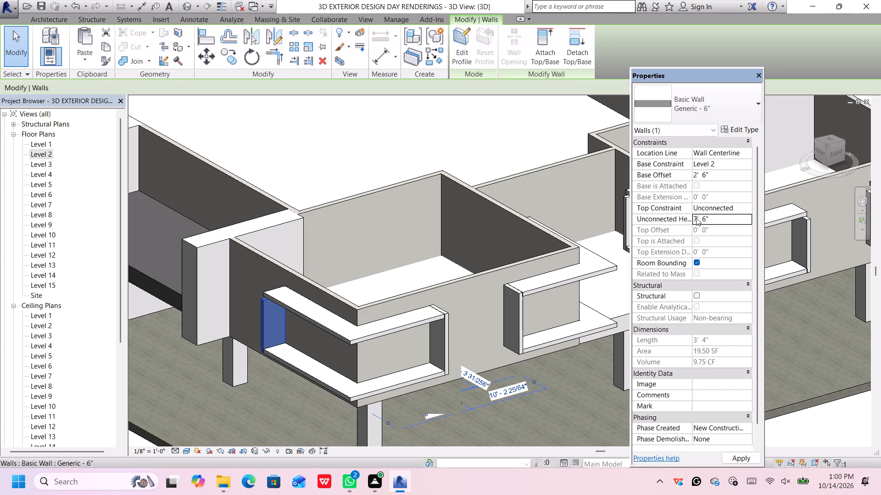
key("Return")
Set the unconnected height of the right-side end wall of the back-right room's inner strip to 7' 6".
scroll(688, 255, "down", 4)
scroll(504, 331, "down", 4)
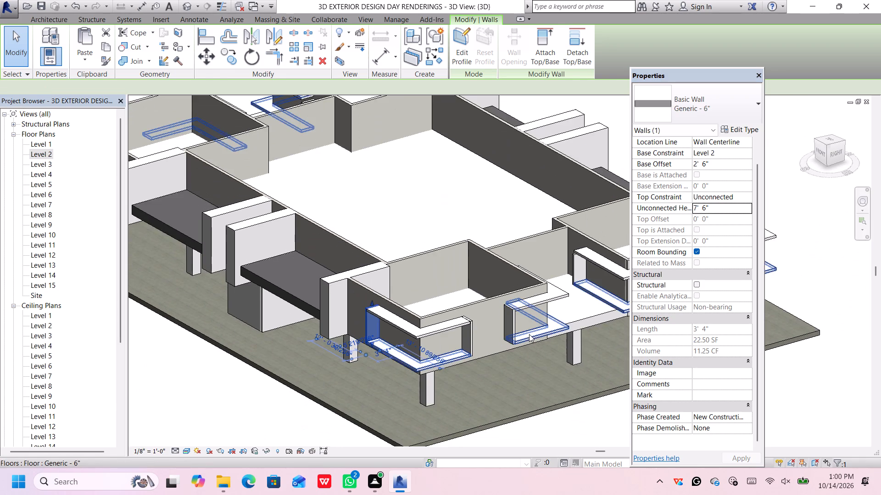
middle_click_drag(529, 333, 380, 266)
scroll(571, 226, "up", 5)
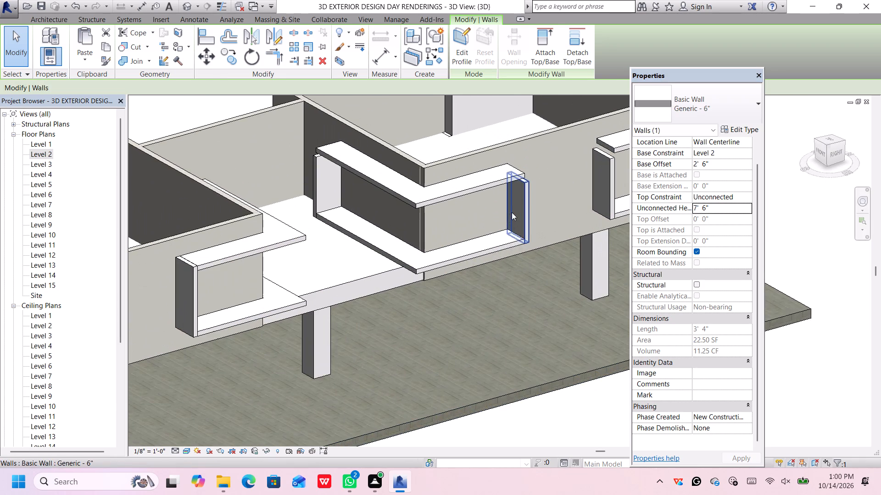
left_click(525, 201)
scroll(726, 234, "up", 3)
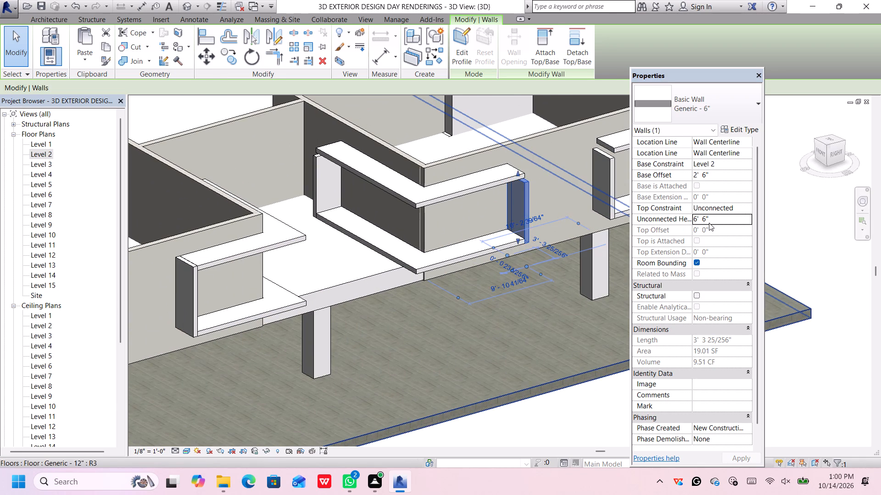
left_click(697, 220)
left_click(697, 220)
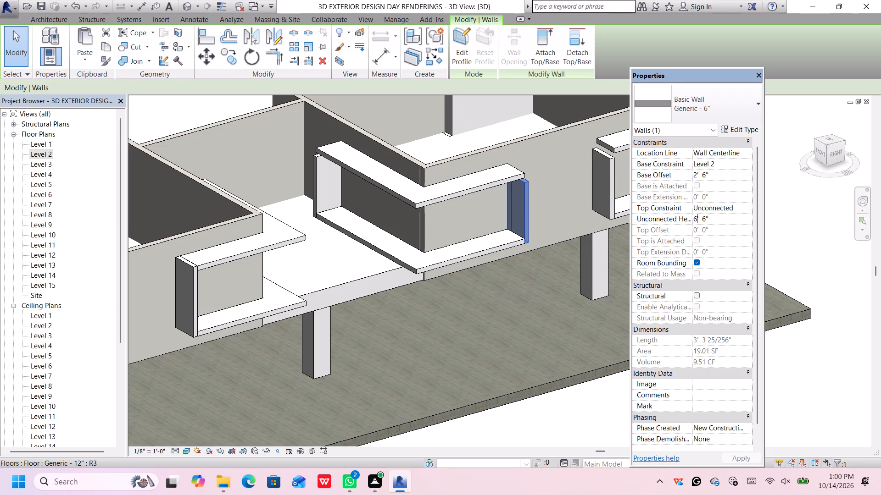
key("BackSpace")
key("7")
key("Return")
key("Return")
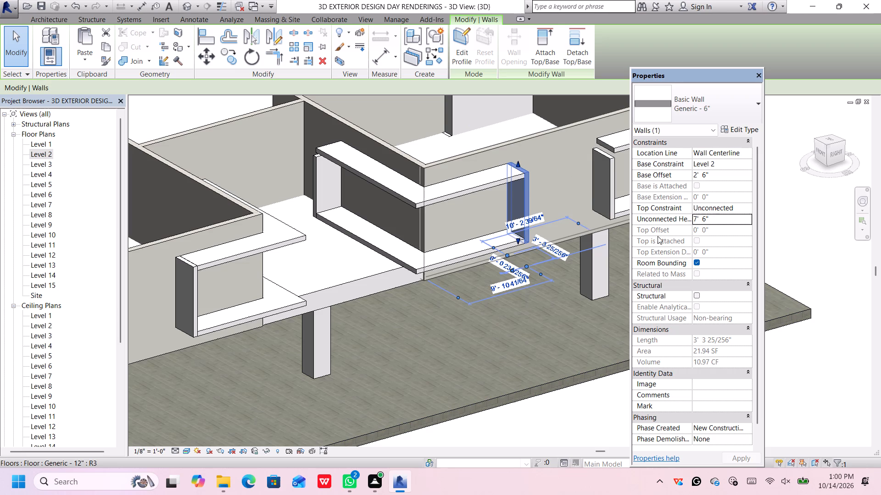
Set the unconnected height of the front-side end wall of the back-right room's inner strip to 7' 6".
left_click(318, 175)
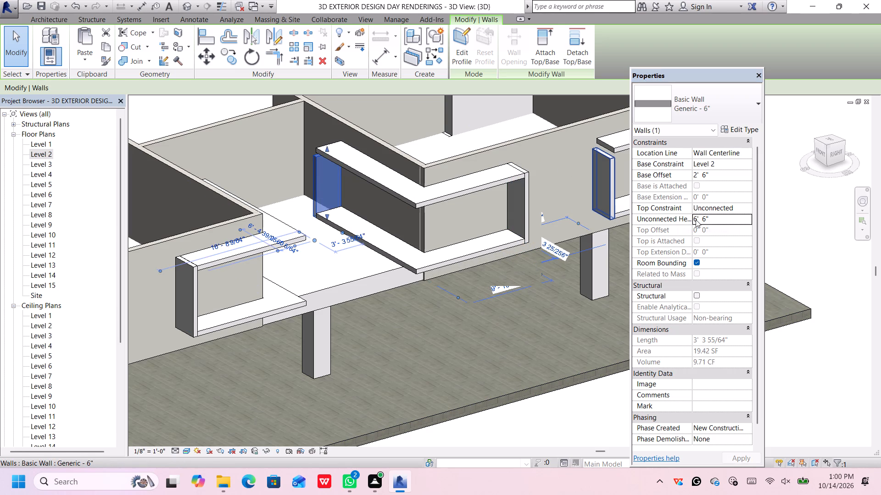
left_click(696, 220)
left_click(696, 219)
key("BackSpace")
key("7")
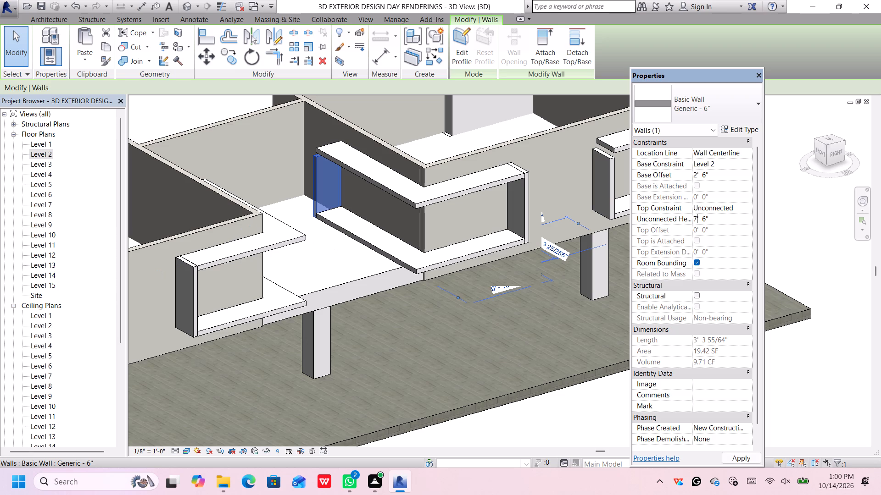
key("Return")
key("Return")
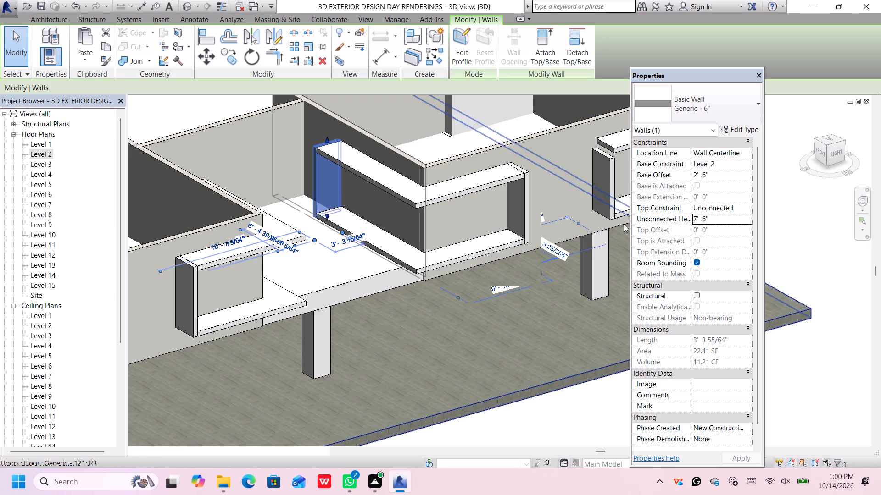
Set the unconnected height of the right-side end wall of the back-right room's outer strip to 7' 6".
scroll(621, 222, "down", 2)
middle_click_drag(609, 214, 425, 269)
scroll(427, 246, "up", 4)
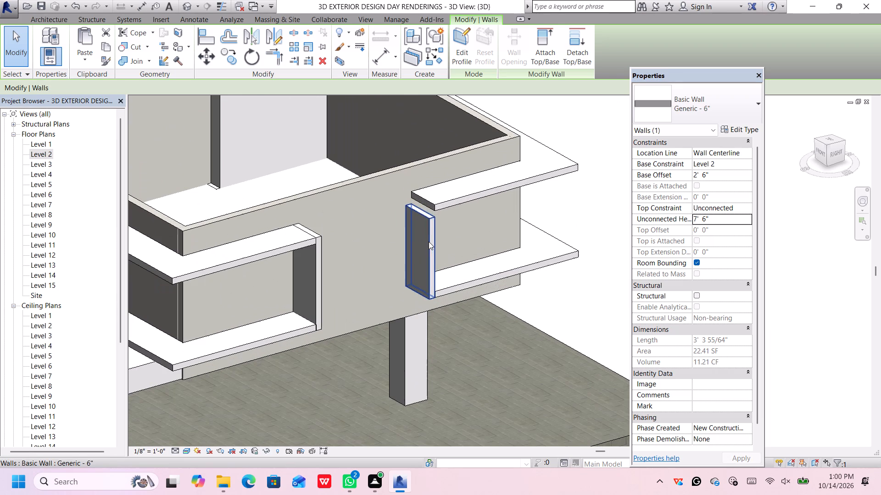
left_click(429, 239)
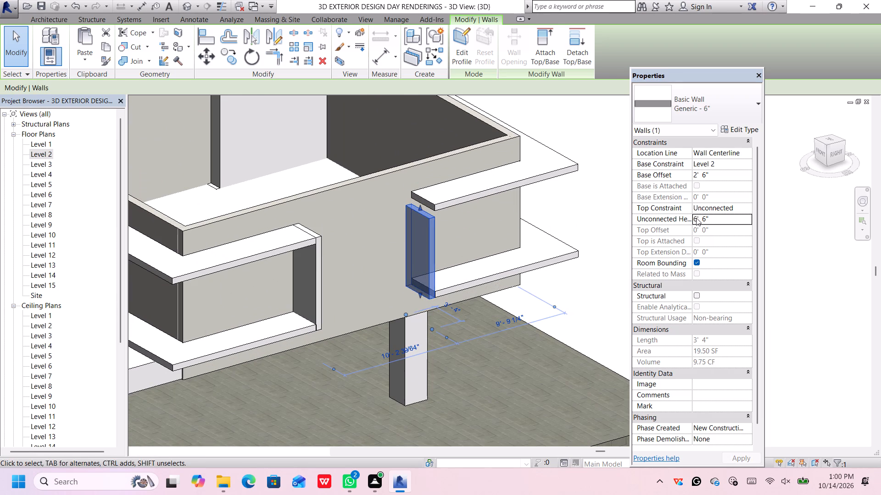
left_click(696, 217)
key("BackSpace")
key("7")
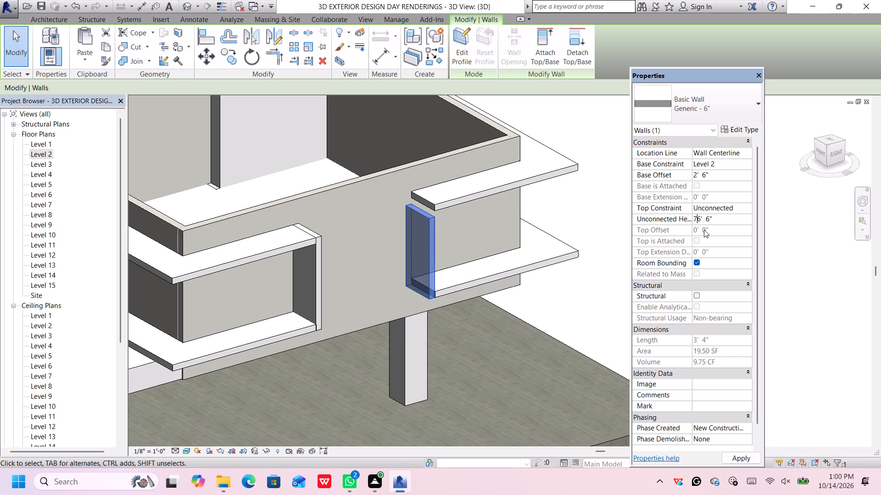
key("Right")
key("BackSpace")
key("Return")
key("Return")
Set the unconnected height of the back-side end wall of the front-right room's inner strip to 7' 6".
scroll(541, 280, "down", 6)
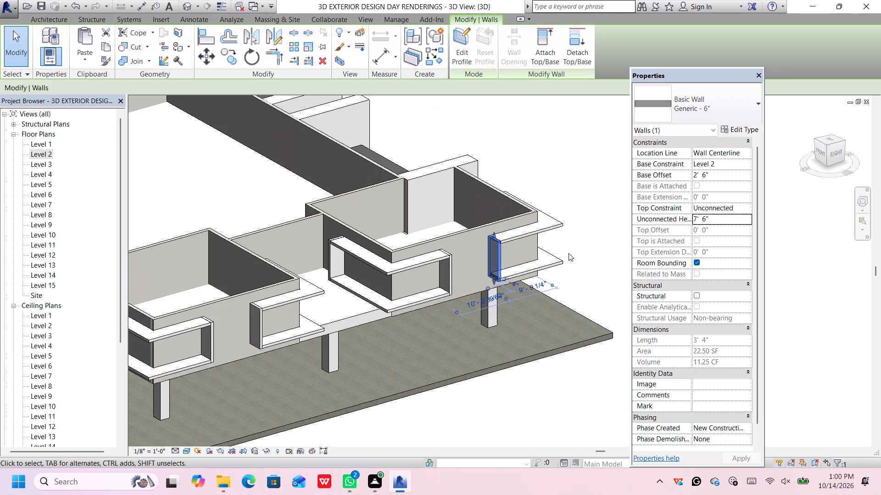
scroll(586, 242, "up", 1, "shift")
middle_click_drag(586, 242, 475, 242, "shift")
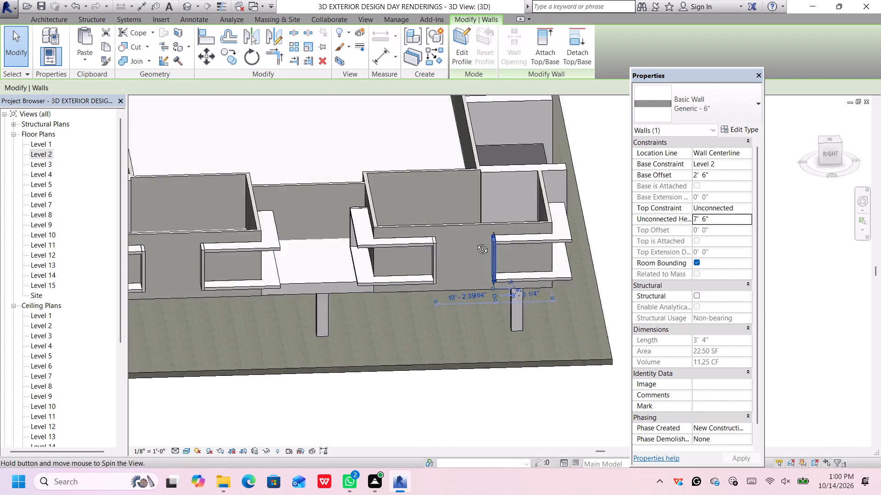
middle_click_drag(475, 242, 425, 242, "shift")
scroll(415, 186, "up", 4)
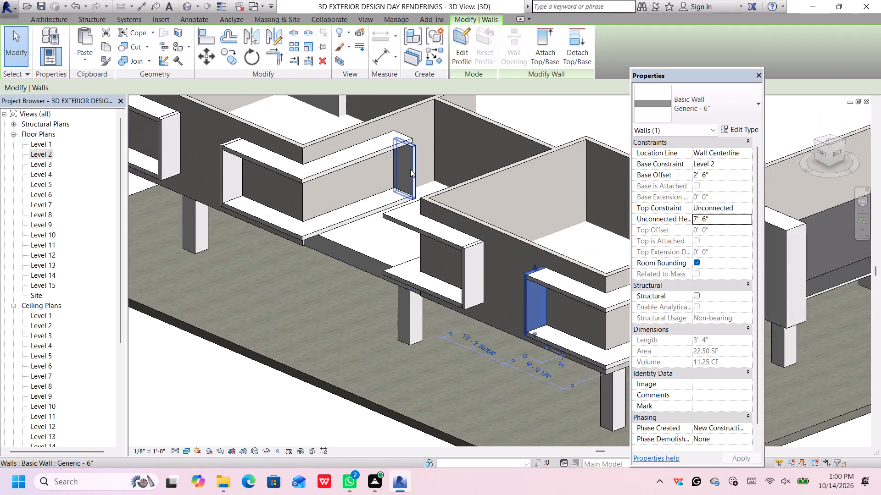
left_click(411, 166)
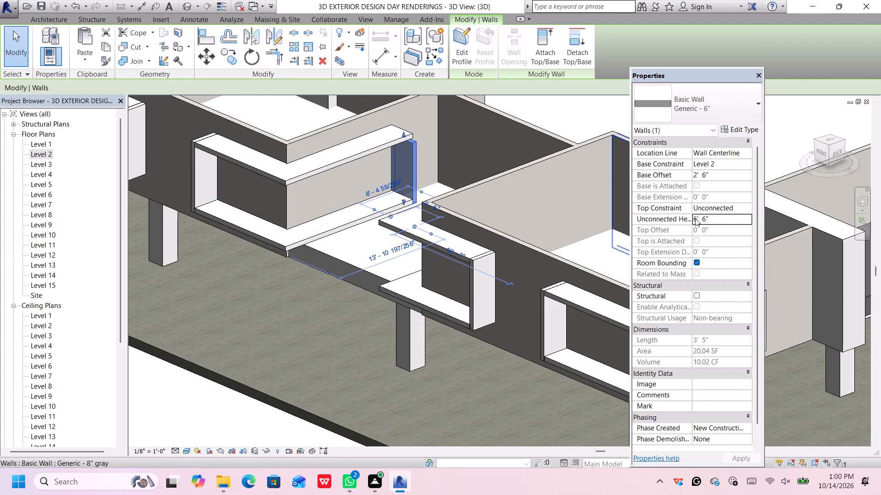
left_click(695, 218)
left_click(696, 218)
key("BackSpace")
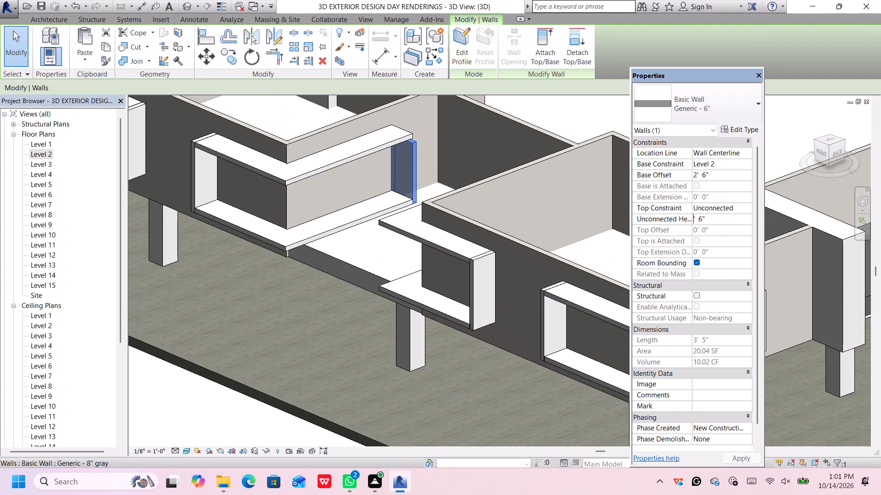
key("7")
key("Return")
key("Return")
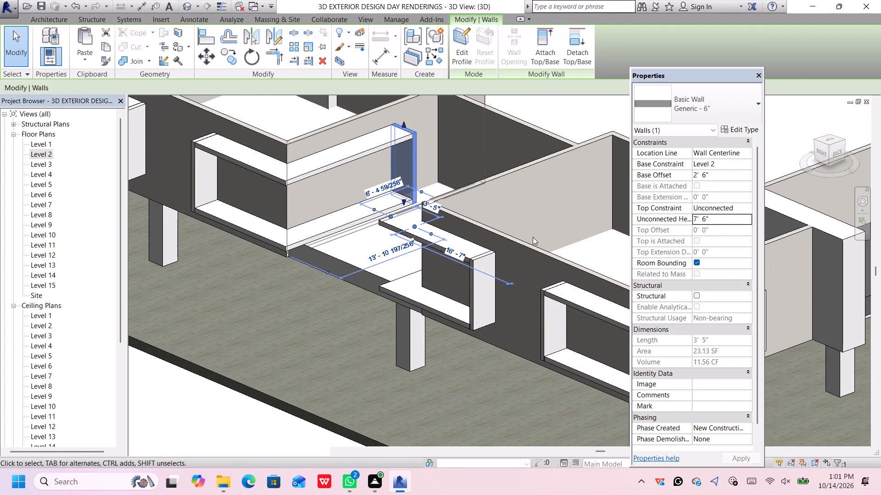
Set the unconnected height of the back-side end wall of the back-right room's outer strip to 7' 6".
scroll(507, 251, "down", 4)
middle_click_drag(535, 286, 495, 222)
scroll(496, 225, "up", 2)
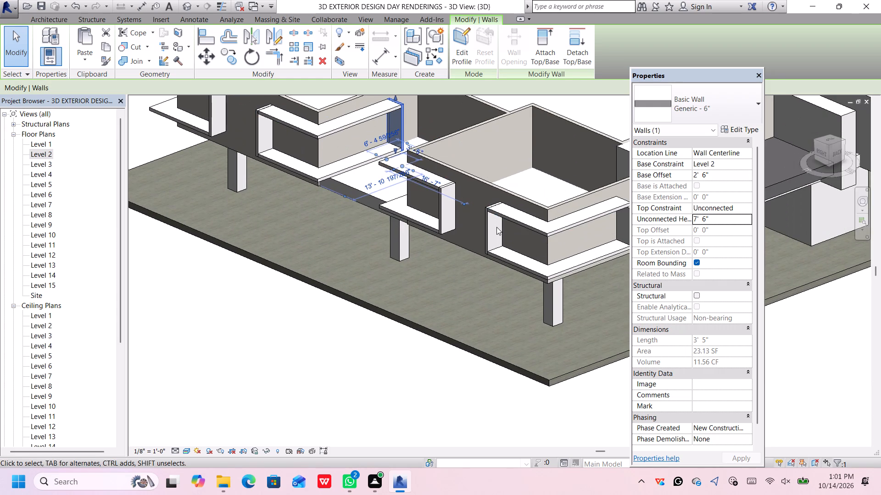
scroll(496, 227, "down", 3)
scroll(602, 225, "up", 4)
left_click(599, 226)
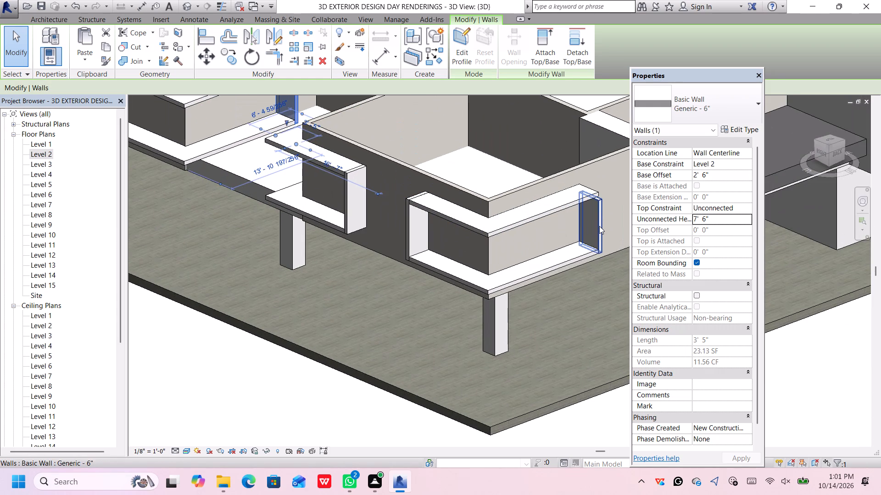
left_click(696, 218)
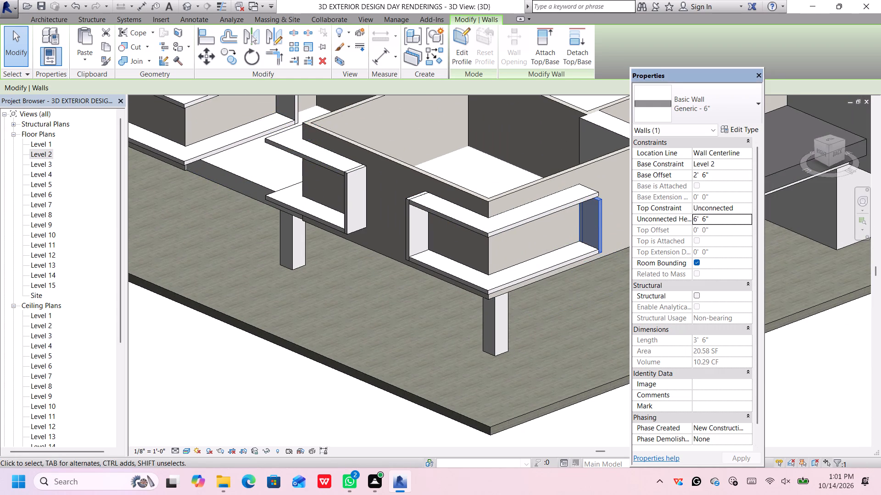
left_click(696, 218)
key("BackSpace")
key("7")
key("Return")
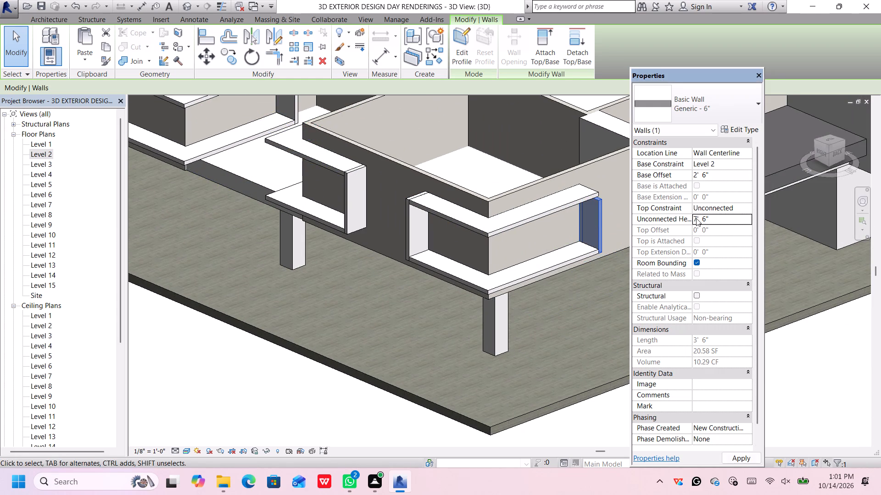
key("Return")
Set the unconnected height of the back-side end wall of the back-left room's outer strip to 7' 6".
scroll(584, 264, "down", 5)
middle_click_drag(574, 272, 572, 271)
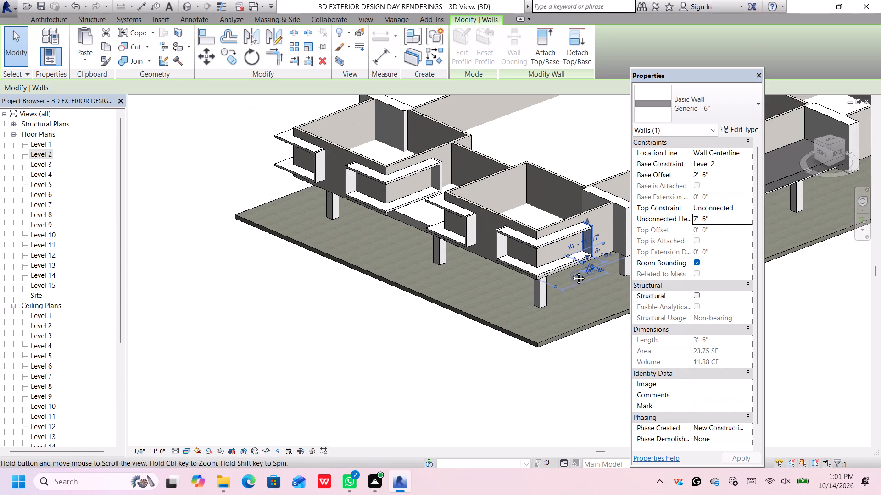
middle_click_drag(572, 271, 513, 243)
scroll(507, 259, "down", 4)
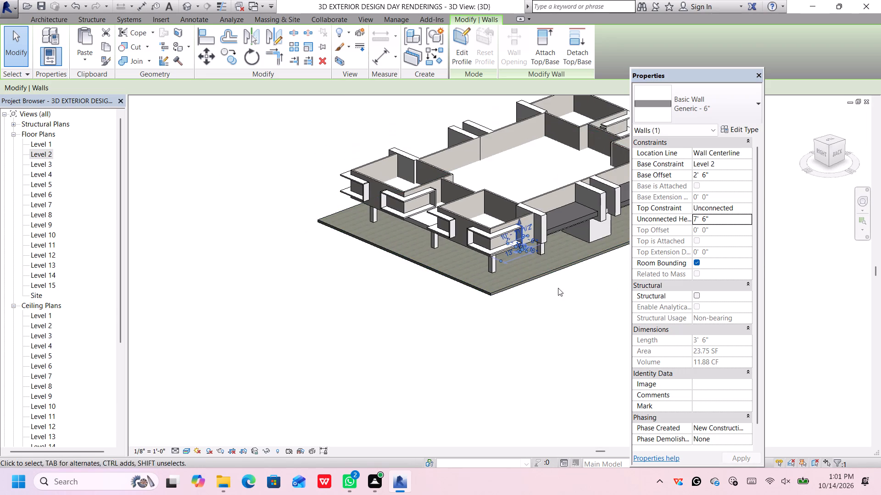
middle_click_drag(552, 287, 340, 343)
scroll(502, 223, "up", 5)
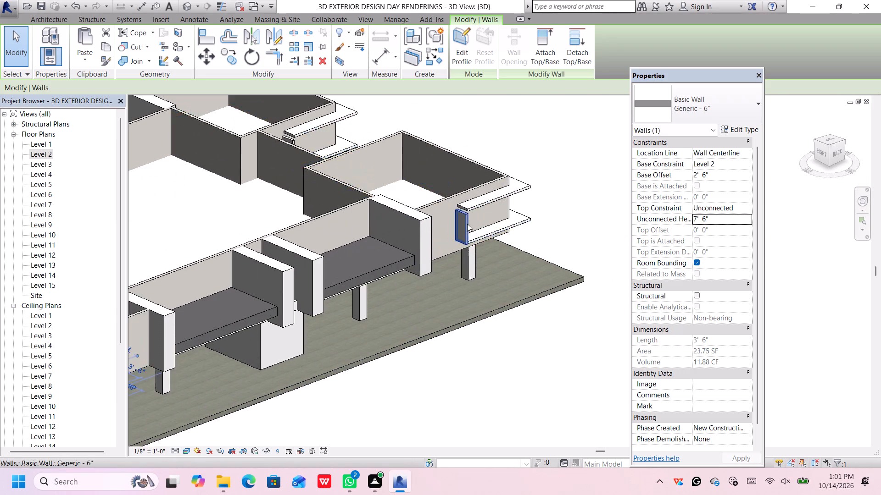
scroll(467, 224, "up", 4)
left_click(467, 223)
scroll(629, 211, "up", 2)
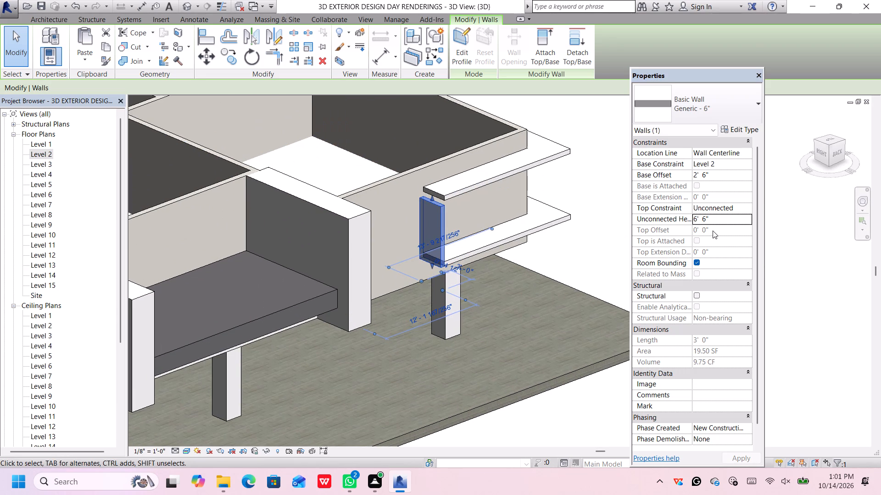
scroll(713, 231, "up", 2)
left_click(697, 218)
left_click(697, 218)
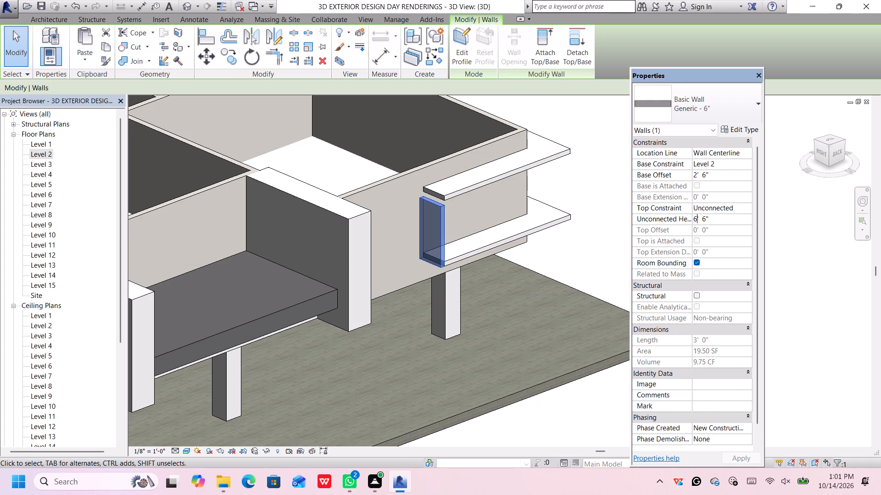
key("BackSpace")
key("7")
key("Return")
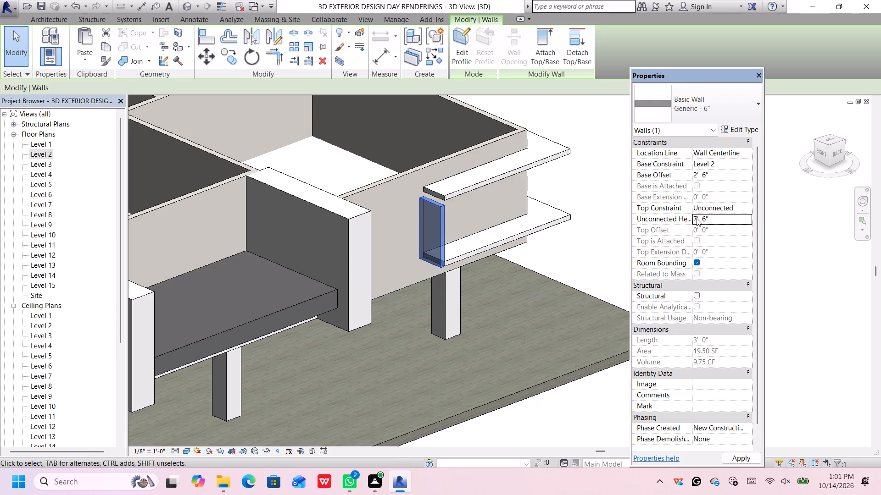
key("Return")
Set the unconnected height of the left-side end wall of the back-left room's outer strip to 7' 6".
scroll(532, 210, "down", 9)
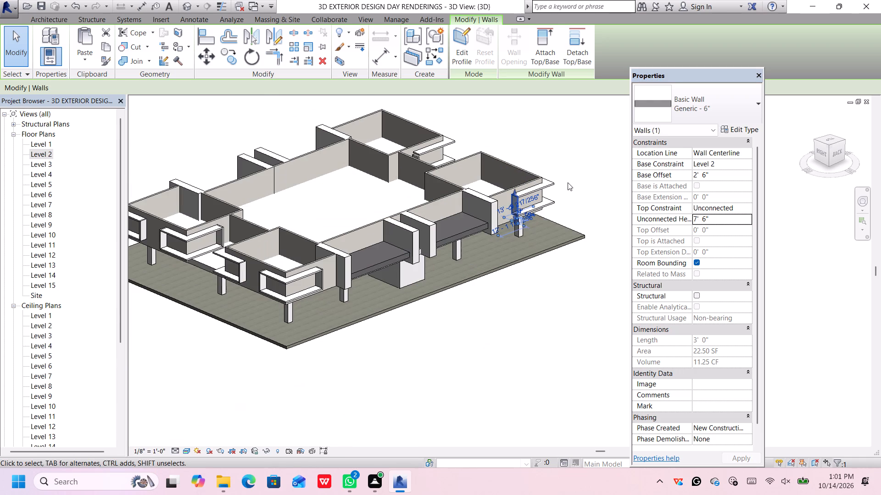
middle_click_drag(575, 189, 566, 191)
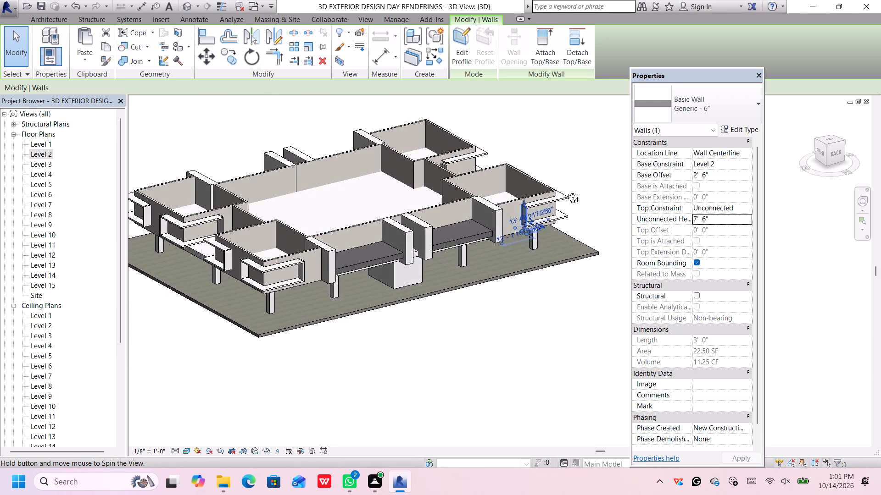
middle_click_drag(566, 191, 428, 171)
scroll(581, 231, "up", 3)
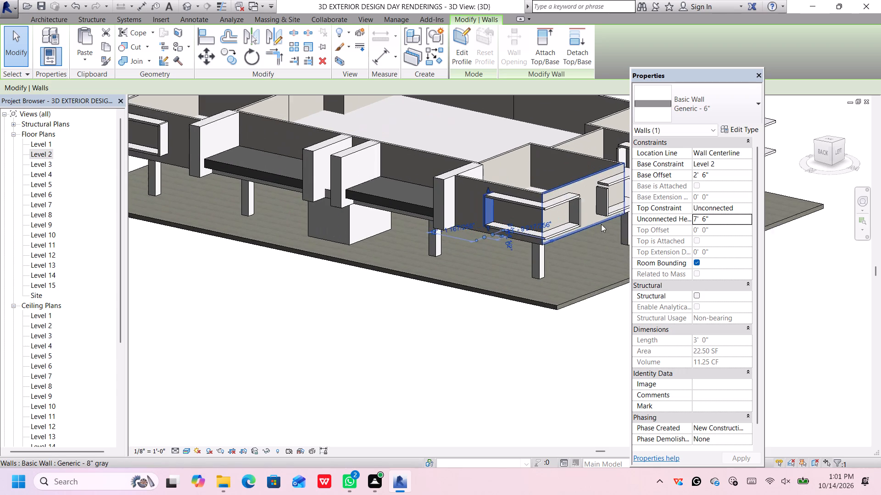
scroll(601, 224, "up", 1)
middle_click_drag(591, 226, 461, 255)
scroll(448, 231, "up", 1)
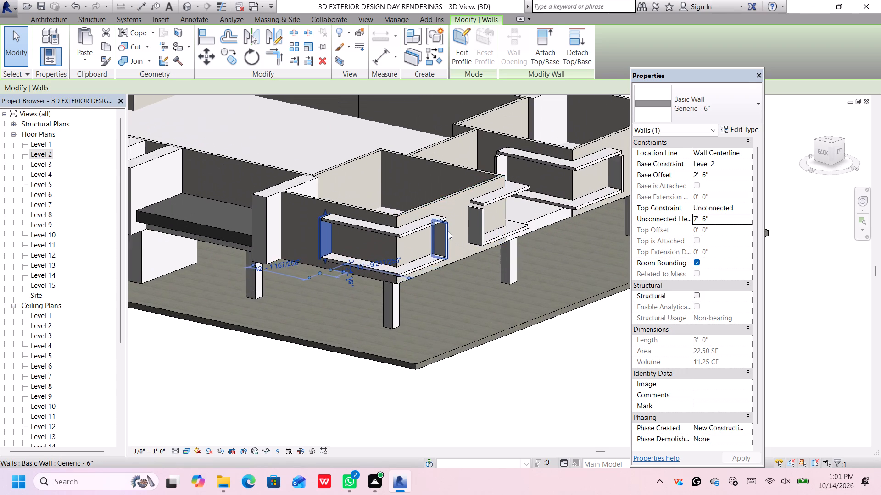
scroll(448, 231, "up", 1)
left_click(447, 232)
left_click(695, 220)
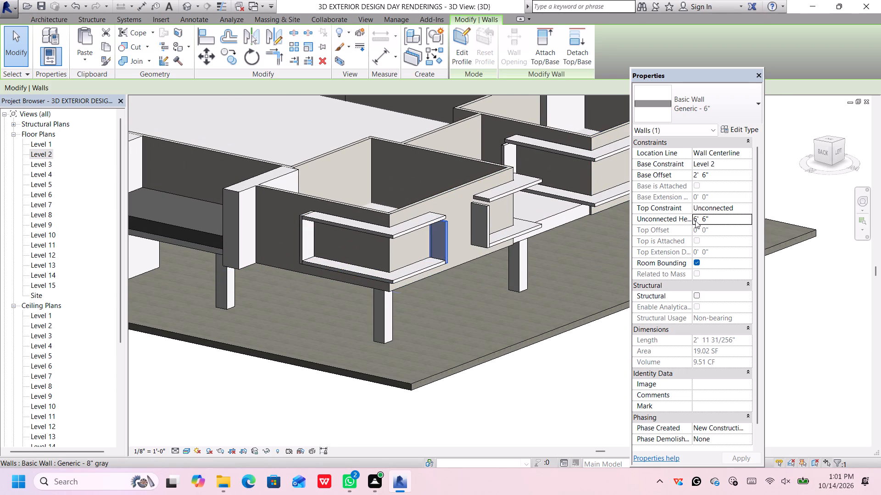
left_click(696, 218)
key("BackSpace")
key("7")
key("Return")
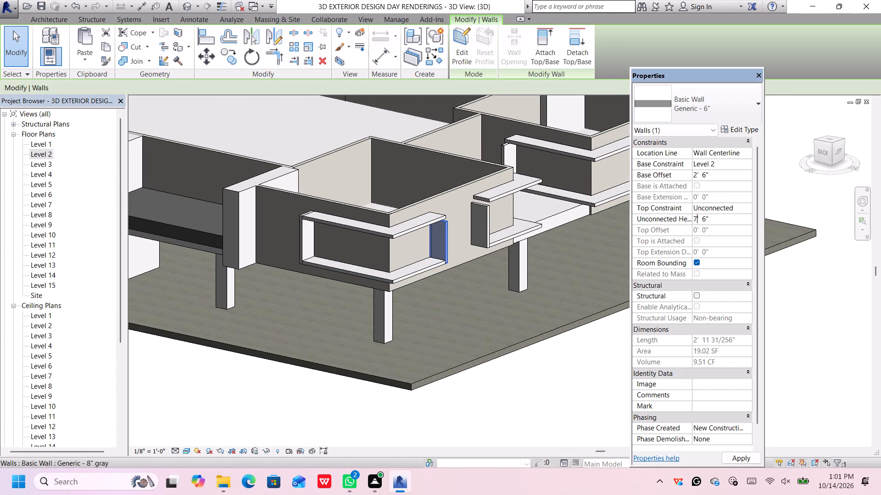
key("Return")
Set the unconnected height of the left-side end wall of the back-left room's inner strip to 7' 6".
left_click(487, 223)
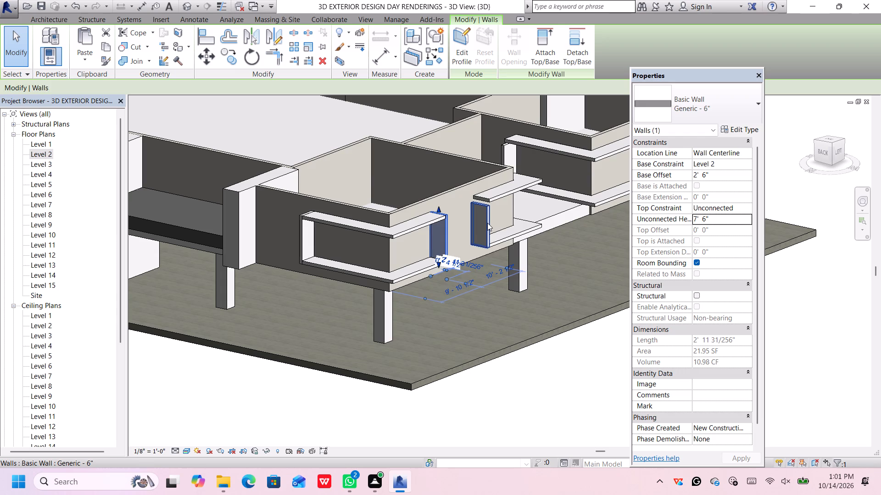
left_click(697, 219)
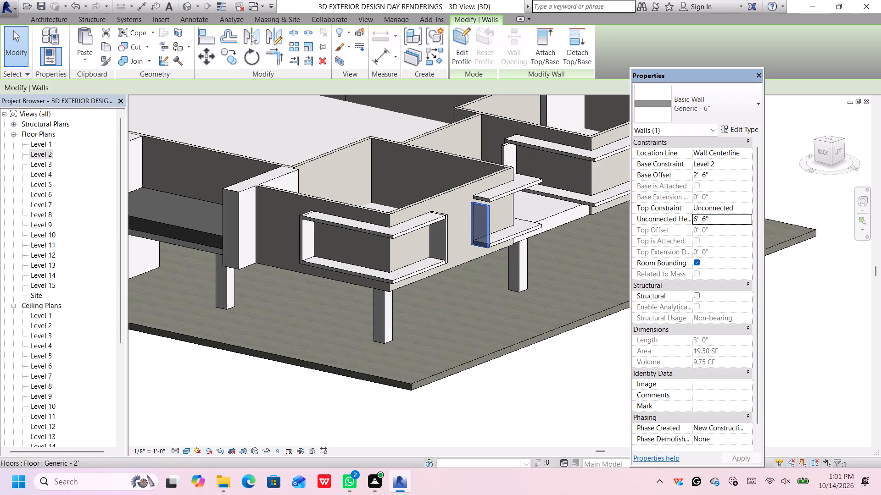
key("BackSpace")
key("7")
key("Return")
key("Return")
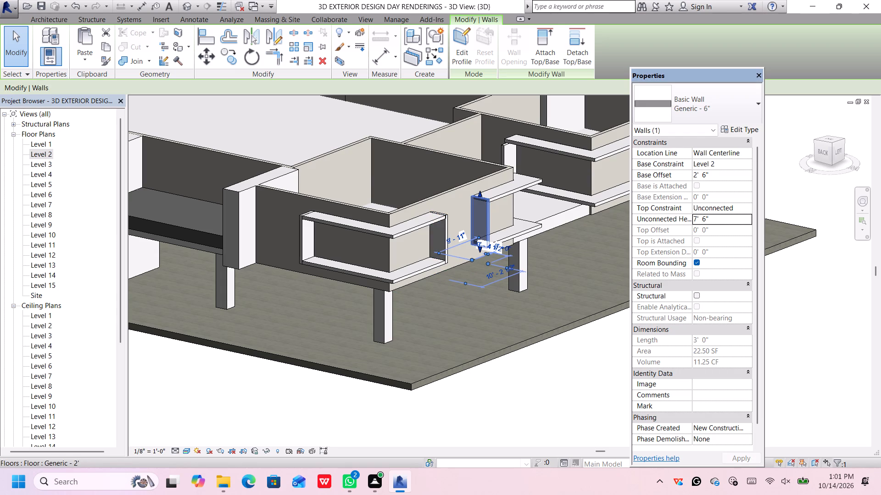
Set the unconnected height of the left-side end wall of the front-left room's inner strip to 7' 6".
scroll(692, 227, "down", 5)
scroll(564, 247, "down", 3)
middle_click_drag(579, 221, 431, 269)
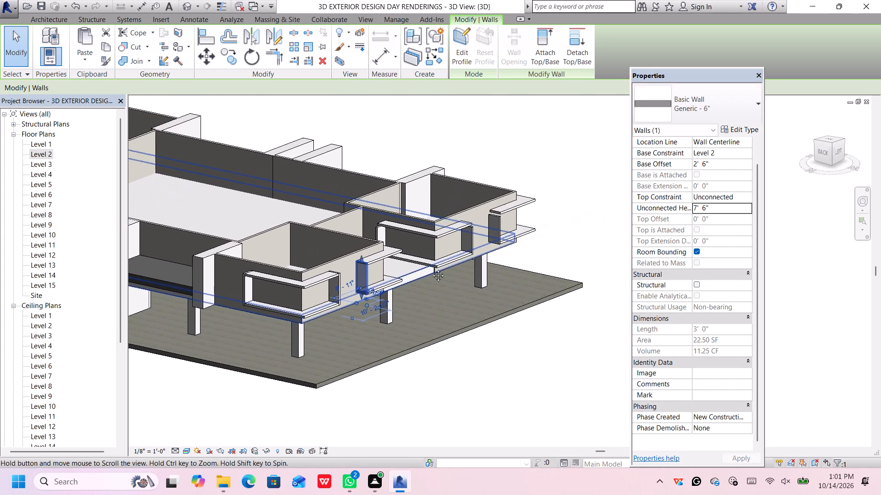
scroll(466, 244, "up", 3)
left_click(467, 239)
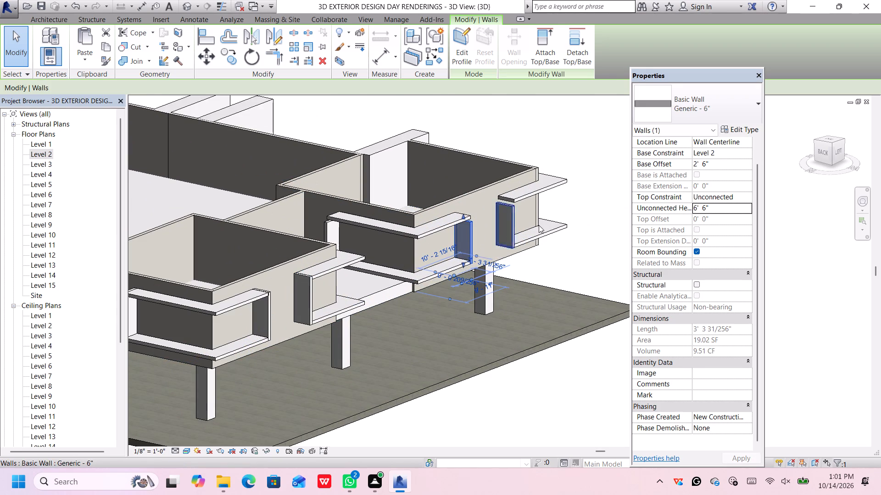
left_click(697, 208)
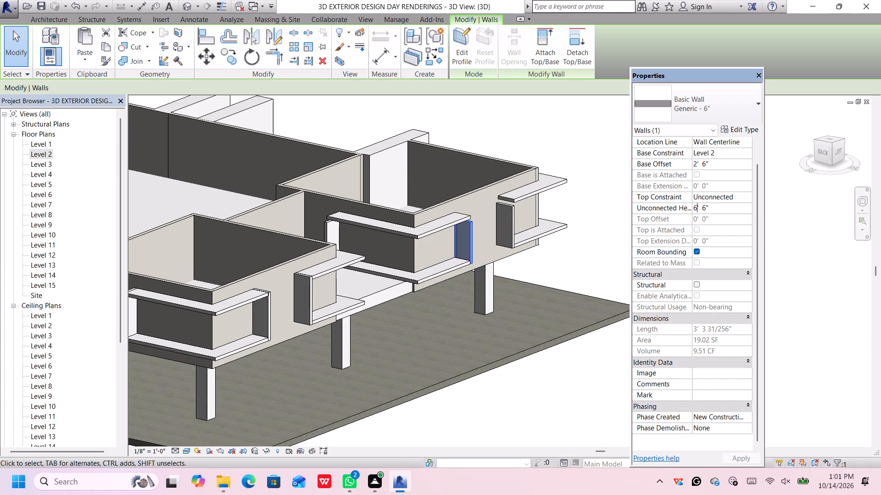
key("BackSpace")
key("7")
key("Return")
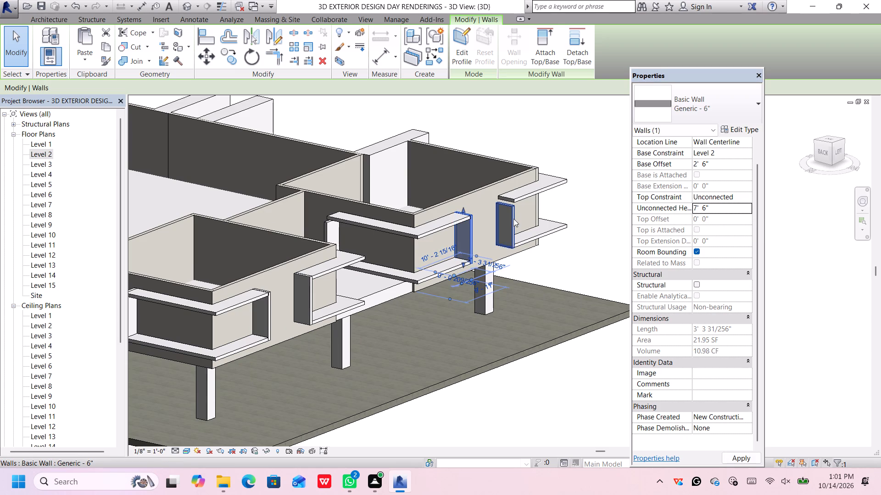
Set the unconnected height of the left-side end wall of the front-left room's outer strip to 7' 6".
left_click(513, 218)
left_click(696, 208)
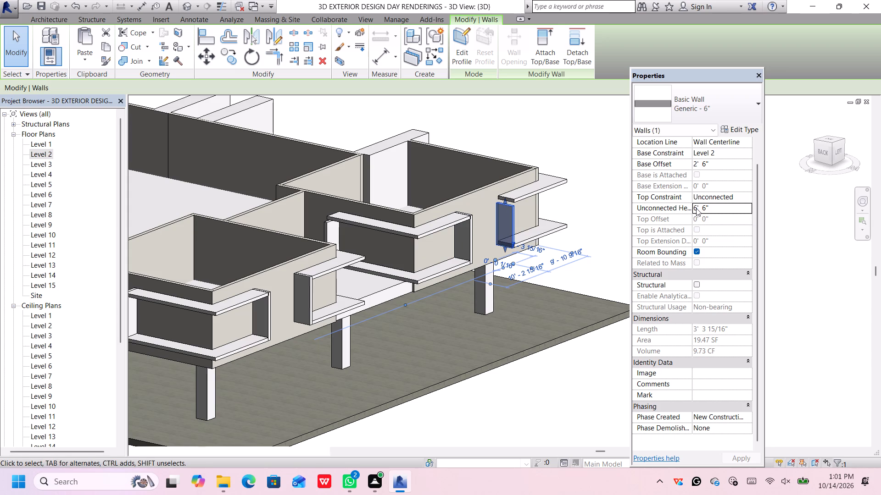
left_click(697, 208)
key("BackSpace")
key("7")
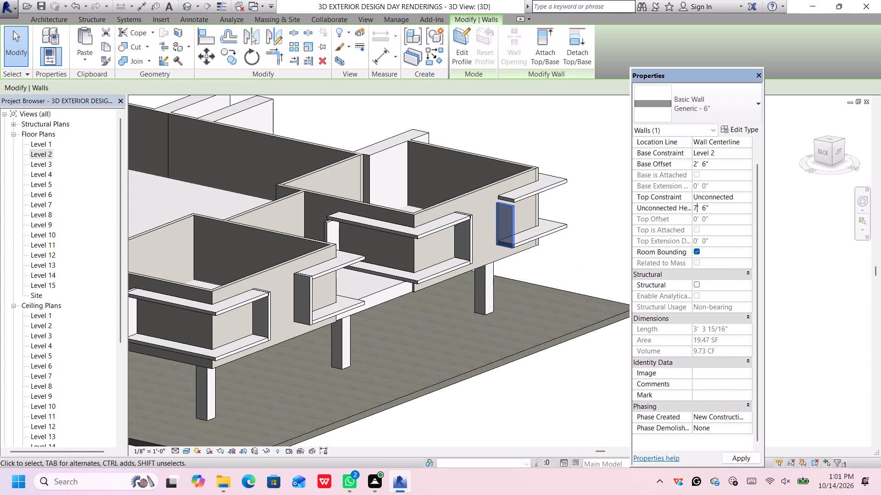
key("Return")
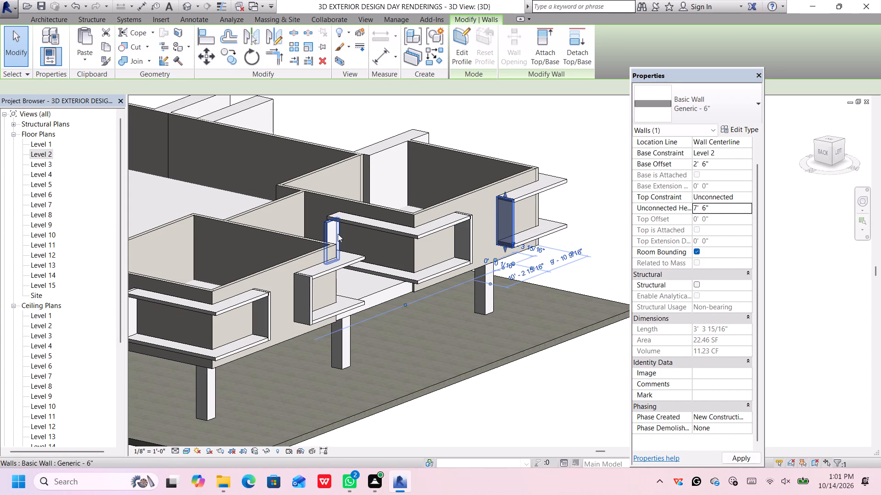
Set the unconnected height of the back-side end wall of the front-left room's inner strip to 7' 6".
left_click(335, 231)
left_click(696, 209)
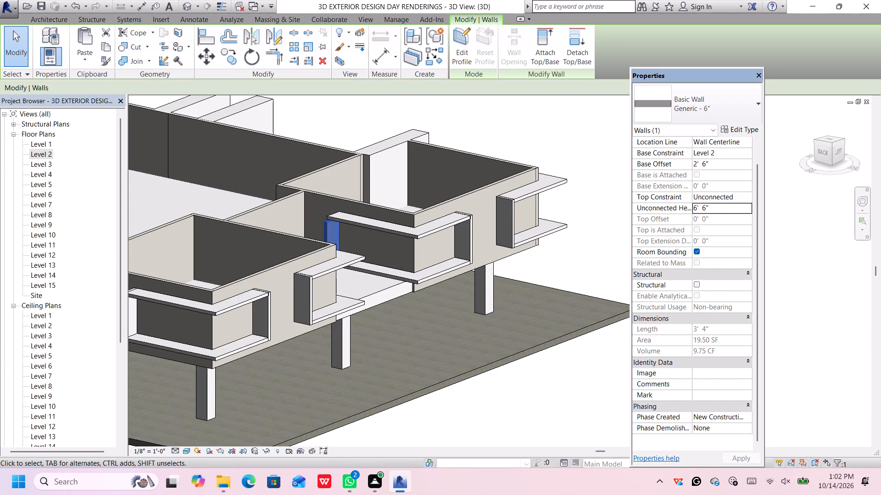
left_click(697, 208)
key("BackSpace")
key("7")
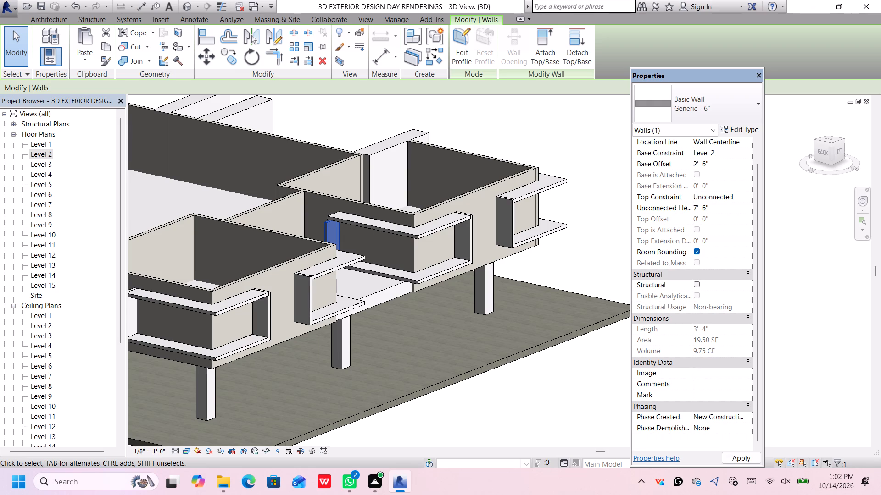
key("Return")
key("Return")
Set the unconnected height of the front-side end wall of the back-left room's inner strip to 7' 6".
scroll(489, 224, "down", 4)
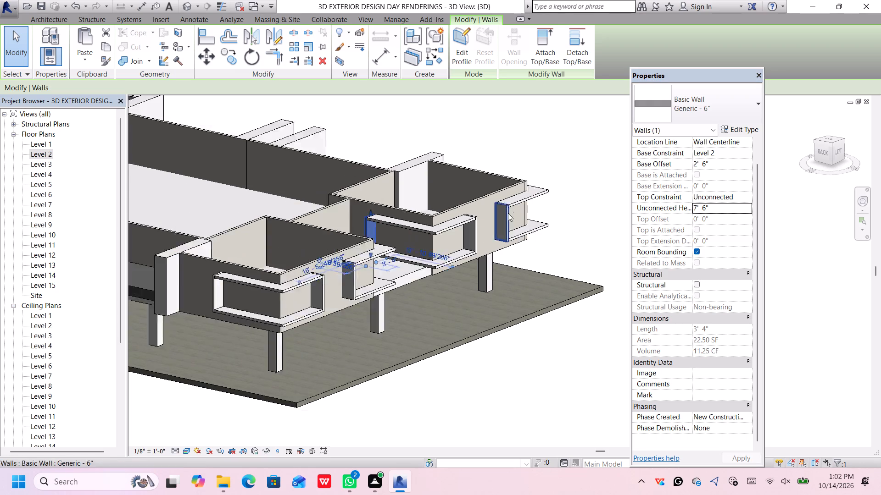
middle_click_drag(567, 207, 379, 229)
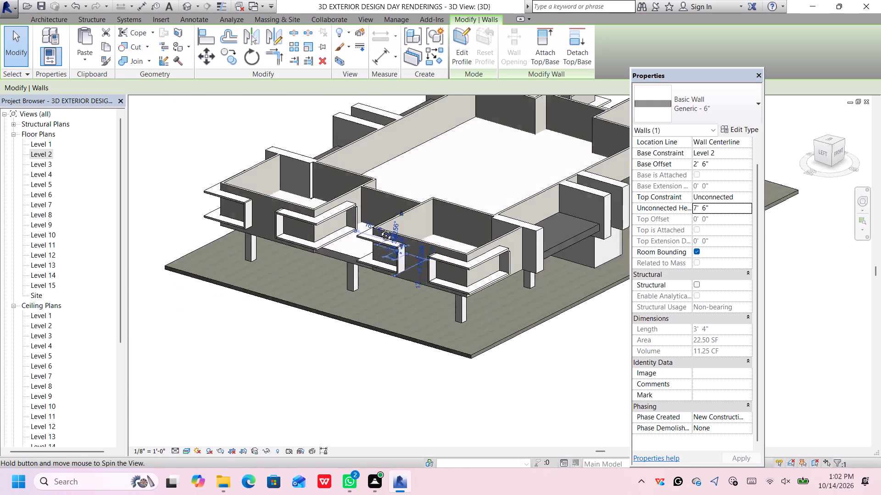
middle_click_drag(379, 229, 385, 230)
scroll(385, 231, "up", 5)
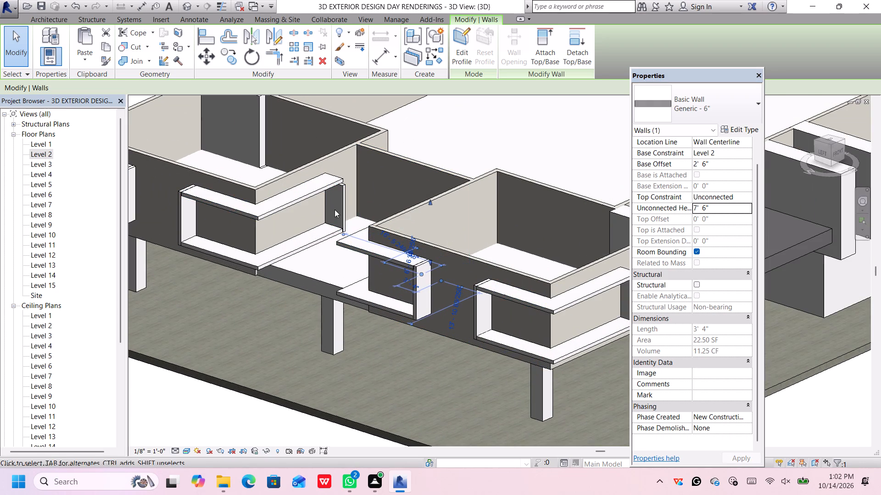
left_click(341, 203)
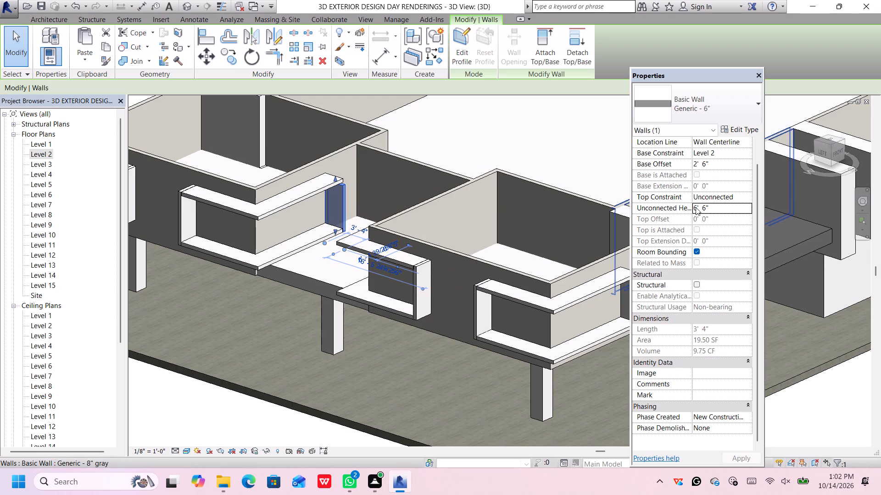
left_click(696, 207)
left_click(696, 207)
key("BackSpace")
key("7")
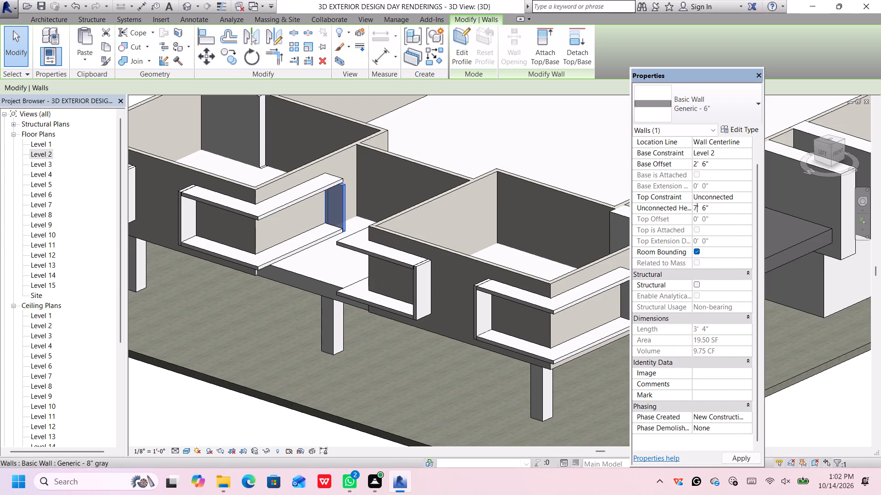
key("Return")
key("Return")
Set the unconnected height of the front-side end wall of the front-left room's outer strip to 7' 6".
scroll(476, 218, "down", 5)
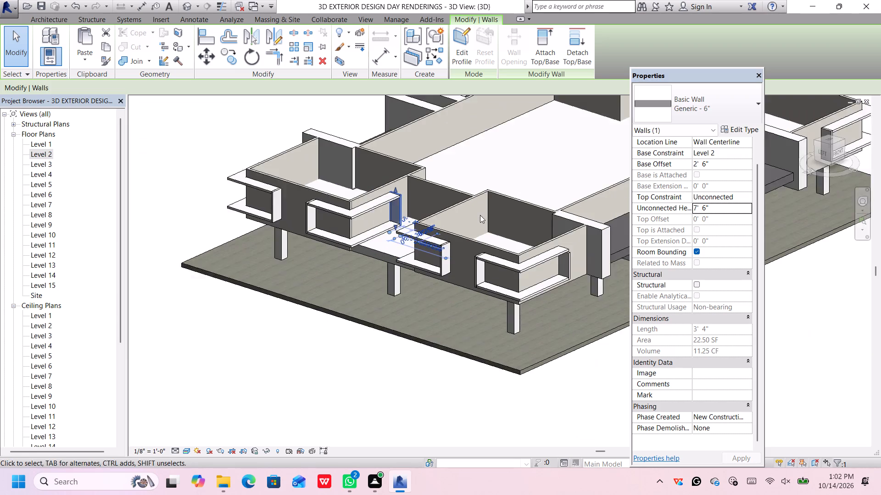
scroll(482, 262, "up", 3)
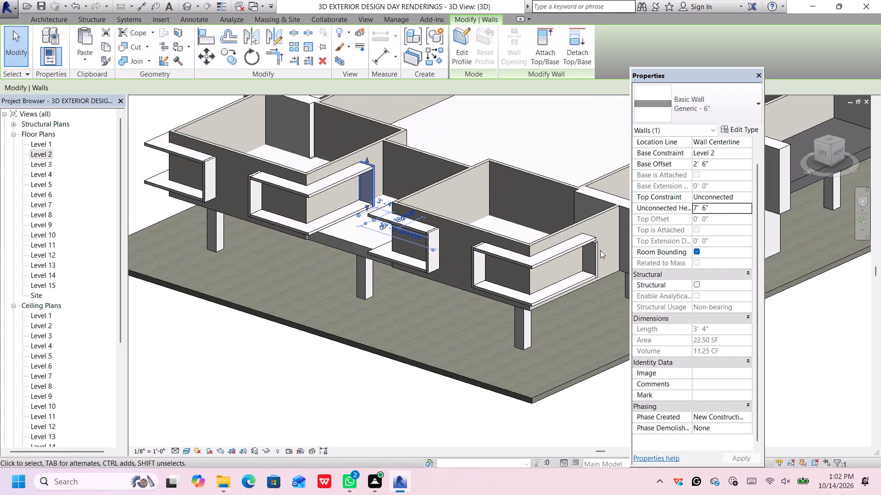
left_click(594, 250)
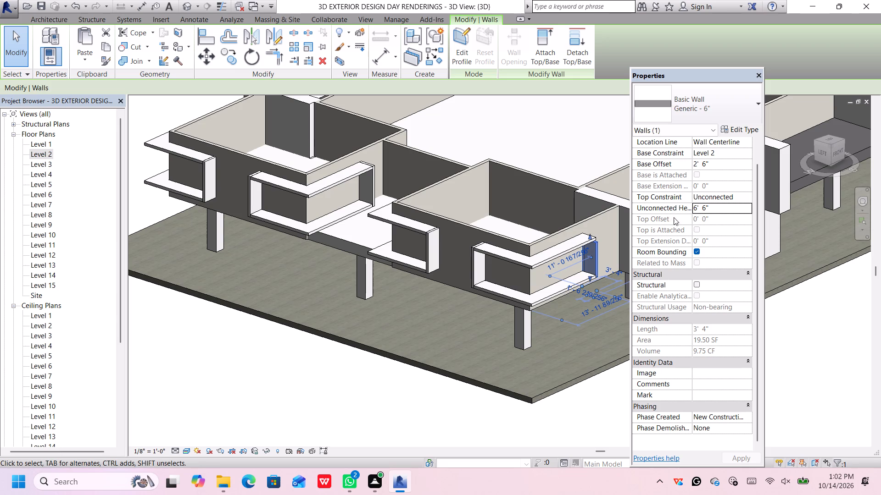
left_click(697, 209)
left_click(697, 208)
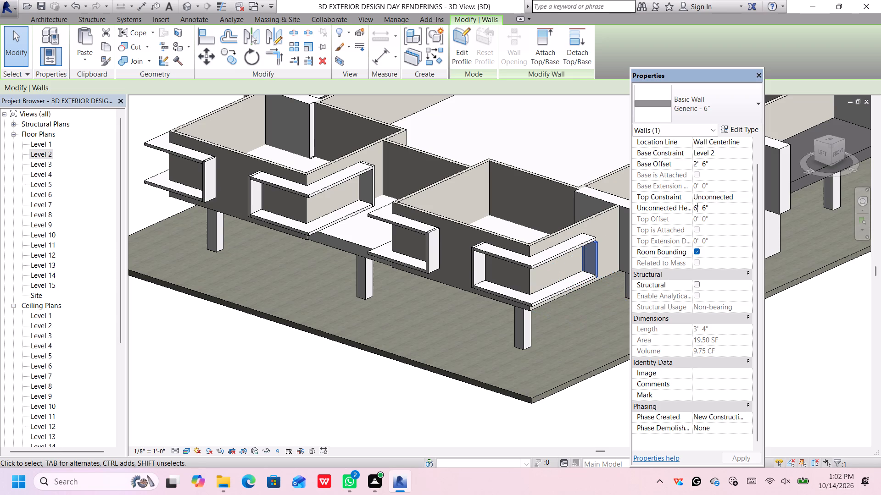
key("BackSpace")
key("7")
key("Return")
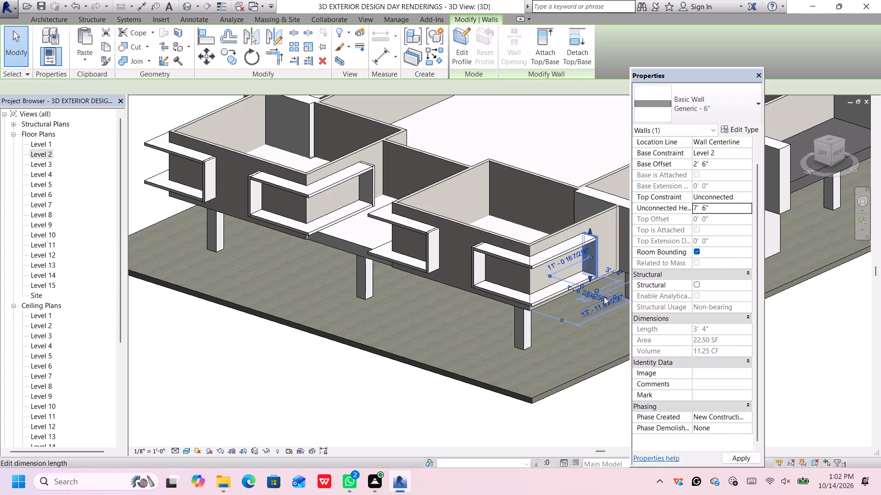
Examine the end walls of the L-shaped strips around the corner rooms for any that stop short of the upper slabs.
scroll(390, 236, "down", 3)
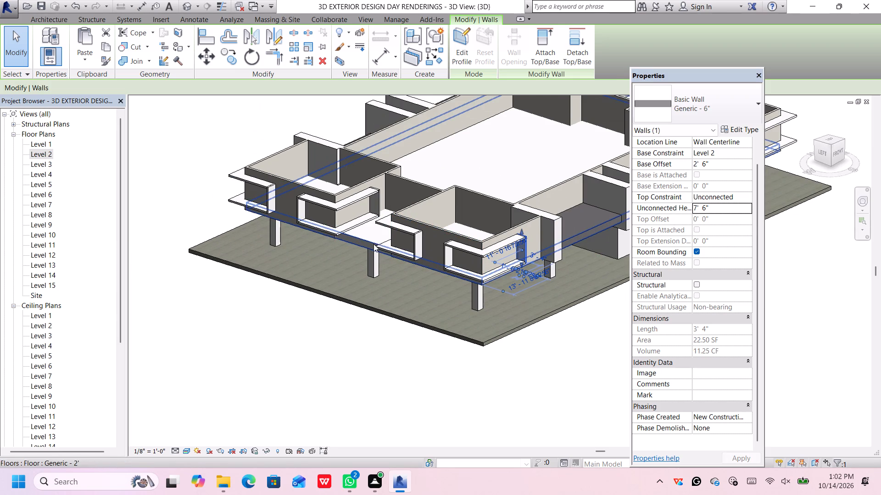
middle_click_drag(368, 235, 521, 254, "shift")
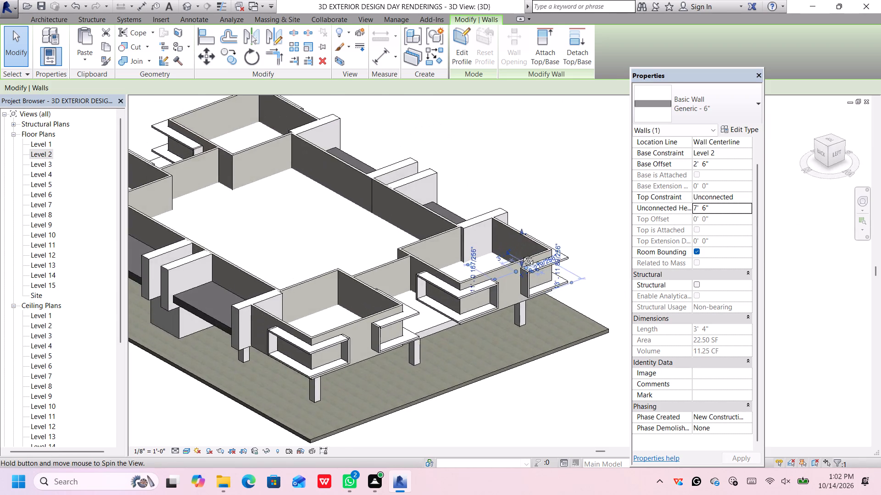
middle_click_drag(521, 254, 380, 273, "shift")
middle_click(375, 273, "shift")
middle_click_drag(367, 272, 355, 269, "shift")
middle_click_drag(355, 267, 346, 258, "shift")
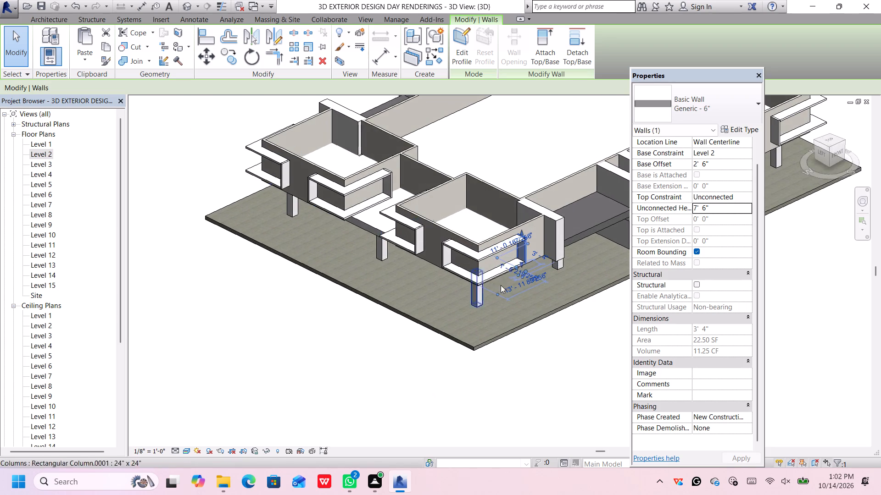
scroll(545, 290, "down", 4)
middle_click_drag(551, 285, 274, 344)
scroll(372, 292, "up", 2)
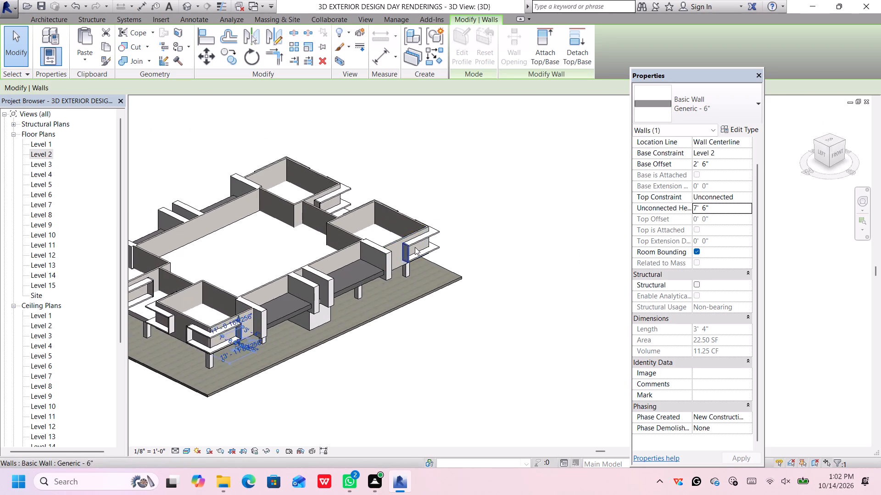
scroll(415, 247, "up", 6)
scroll(407, 252, "down", 4)
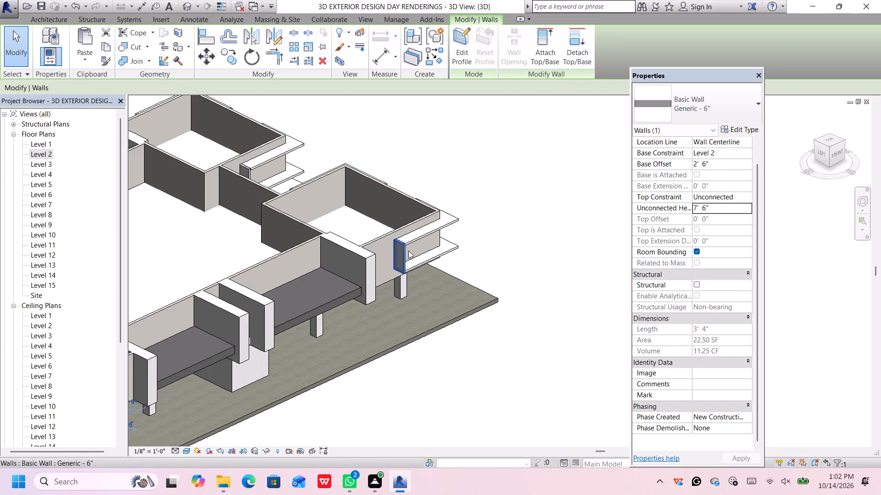
middle_click_drag(408, 251, 492, 237)
scroll(491, 237, "down", 2)
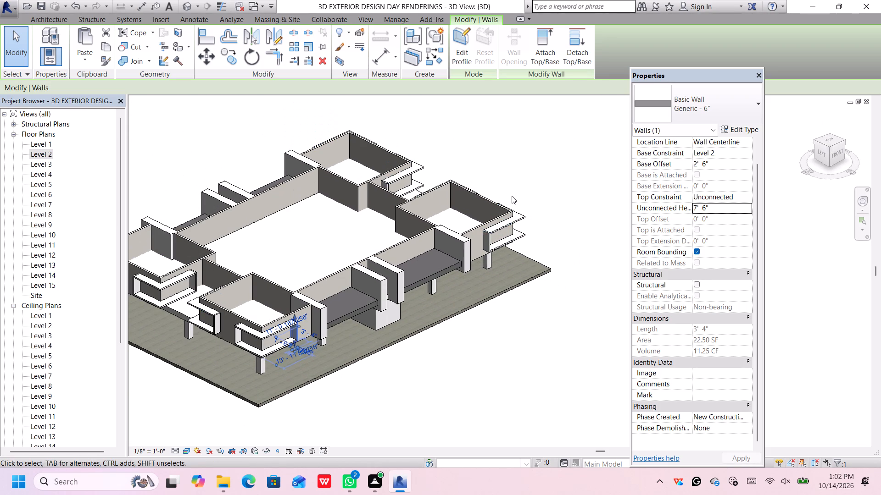
Examine the L-shaped strips and their end walls around the corner rooms from the building's front and right sides.
scroll(512, 196, "down", 1)
middle_click_drag(532, 213, 517, 212)
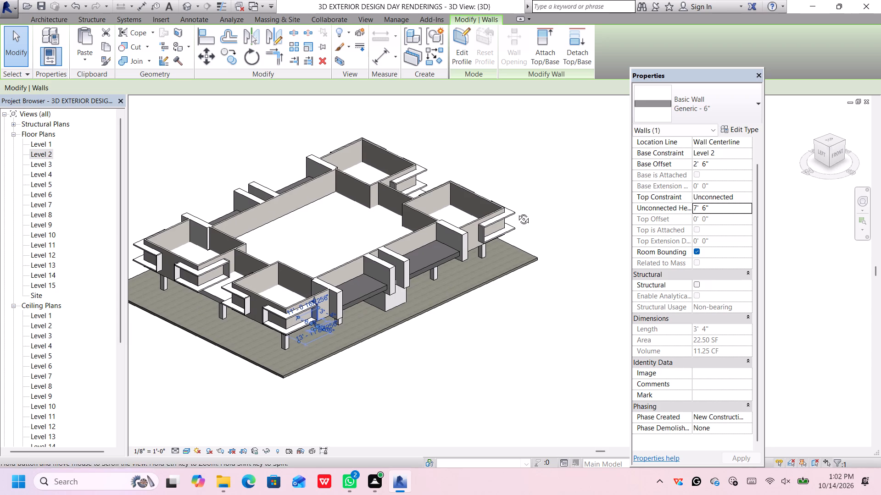
middle_click_drag(517, 212, 435, 277)
middle_click(392, 272, "shift")
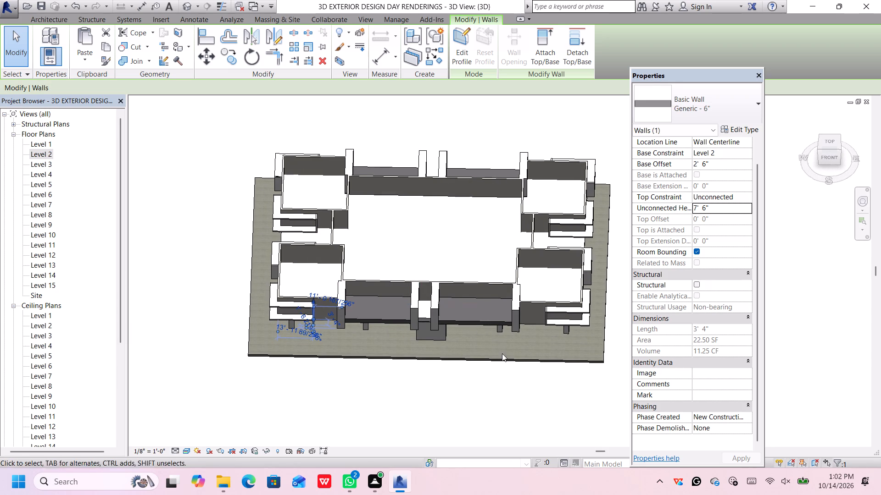
middle_click_drag(502, 352, 486, 314)
middle_click_drag(593, 390, 505, 343)
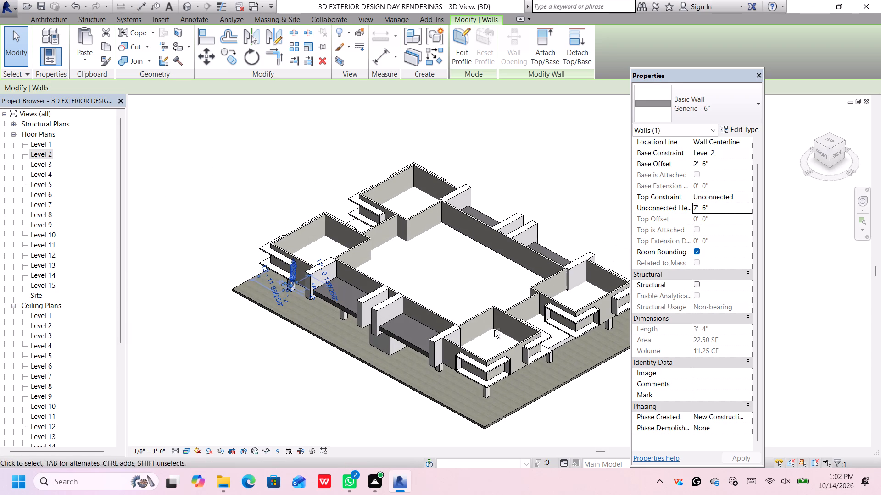
scroll(497, 407, "up", 4)
middle_click_drag(554, 422, 549, 400)
middle_click(549, 400)
scroll(530, 390, "down", 5)
middle_click_drag(531, 411, 516, 359)
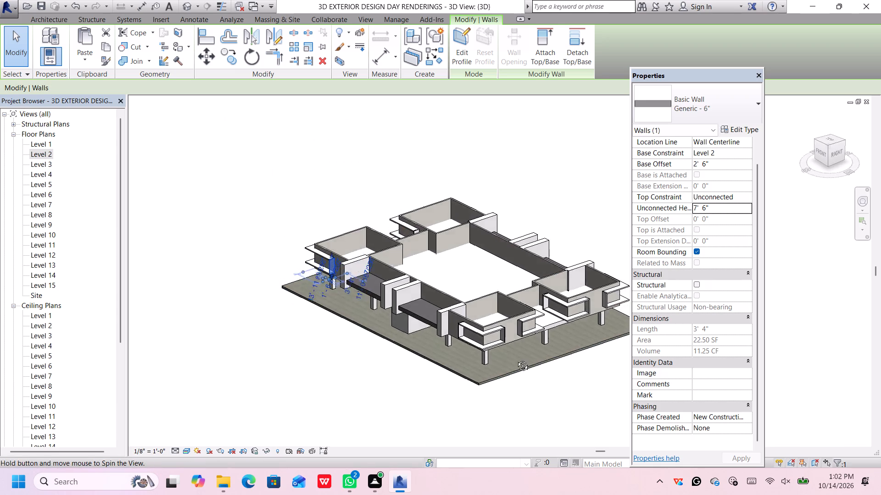
middle_click_drag(516, 359, 516, 337)
middle_click_drag(516, 335, 517, 329, "shift")
scroll(520, 330, "up", 4)
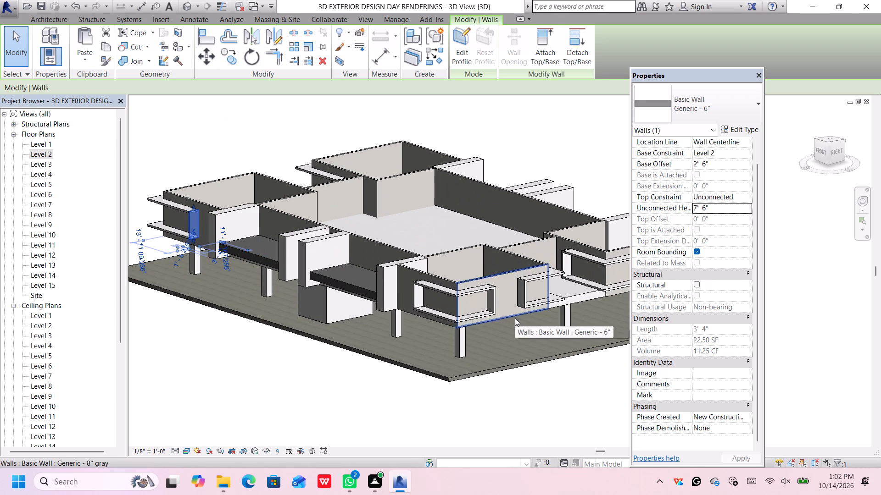
scroll(528, 300, "down", 2)
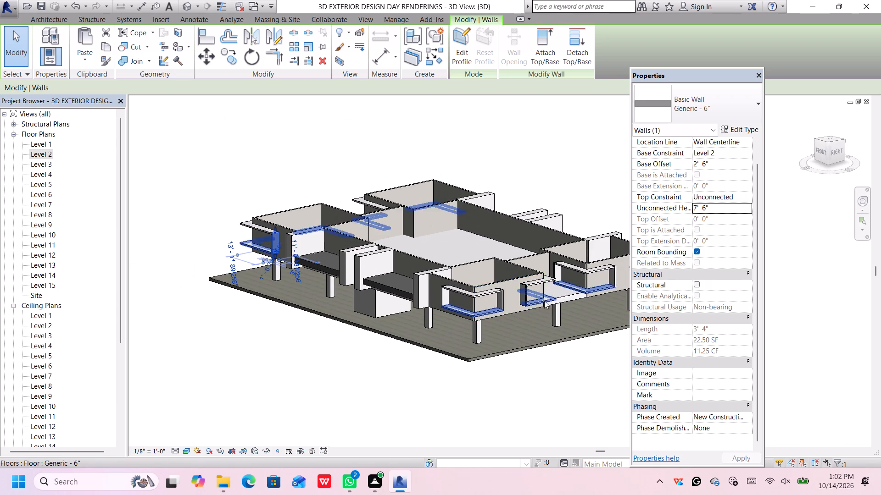
scroll(551, 296, "down", 4)
middle_click_drag(559, 359, 501, 368)
left_click(491, 381)
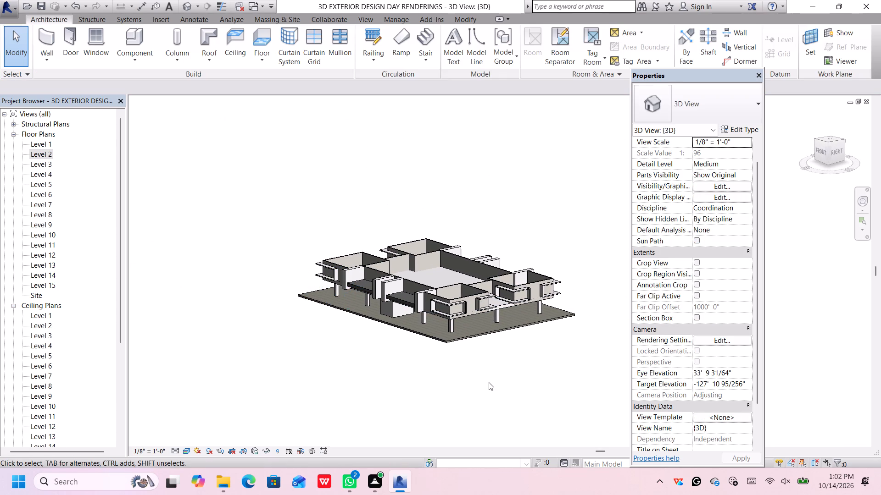
scroll(392, 301, "up", 5)
scroll(524, 314, "up", 1)
middle_click_drag(517, 310, 510, 308)
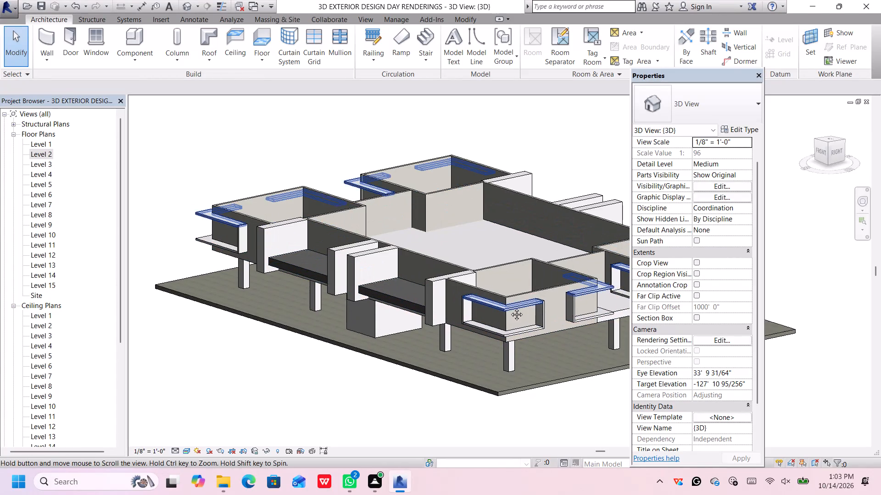
middle_click_drag(510, 308, 472, 291)
middle_click(472, 291)
scroll(491, 292, "up", 4)
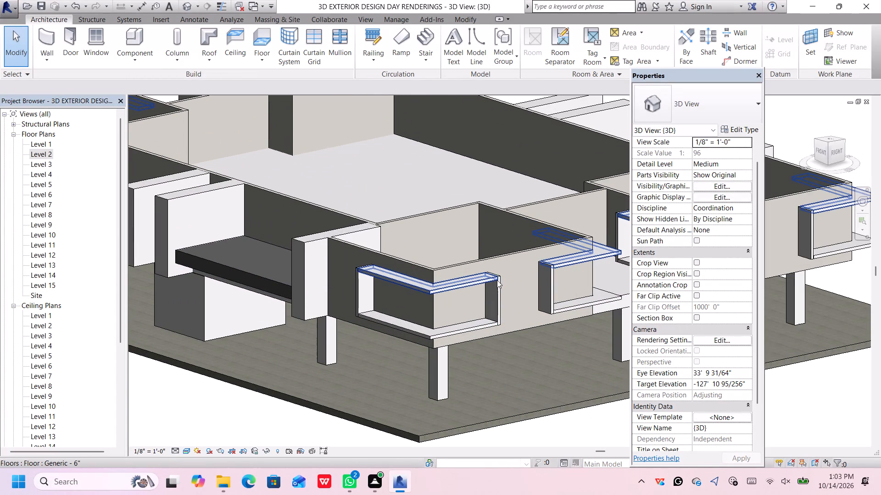
scroll(501, 280, "down", 8)
middle_click_drag(575, 276, 439, 345)
middle_click(436, 347)
middle_click(434, 349)
middle_click(431, 354)
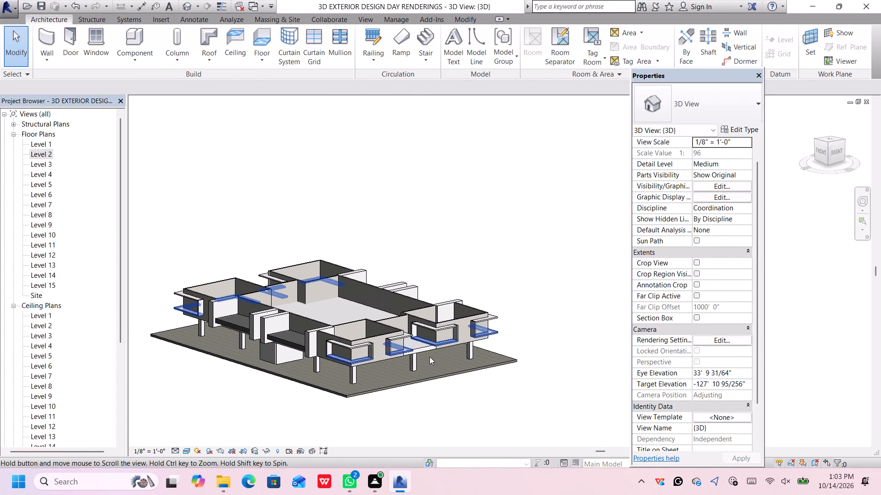
scroll(496, 305, "down", 2)
middle_click_drag(497, 305, 518, 278)
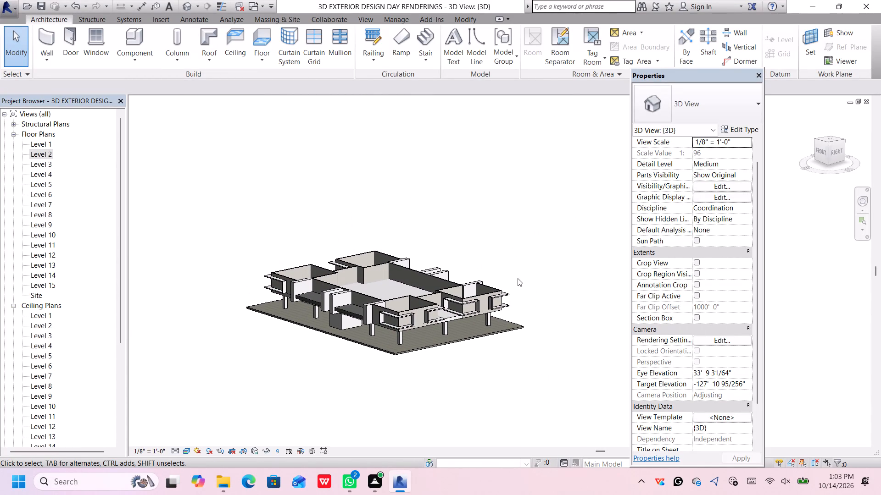
Examine the L-shaped strips and end walls of the back-right corner room from behind the building.
middle_click_drag(518, 282, 303, 404, "shift")
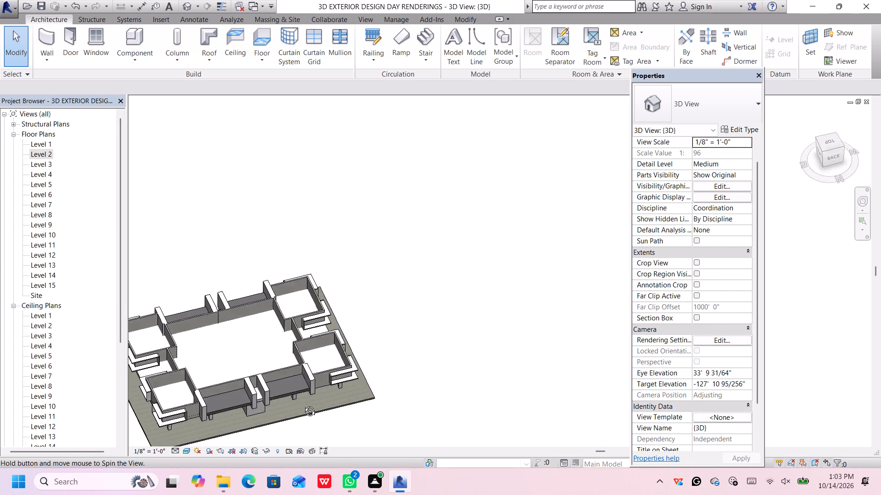
middle_click_drag(303, 404, 312, 328, "shift")
scroll(201, 379, "up", 1)
middle_click_drag(202, 379, 349, 392)
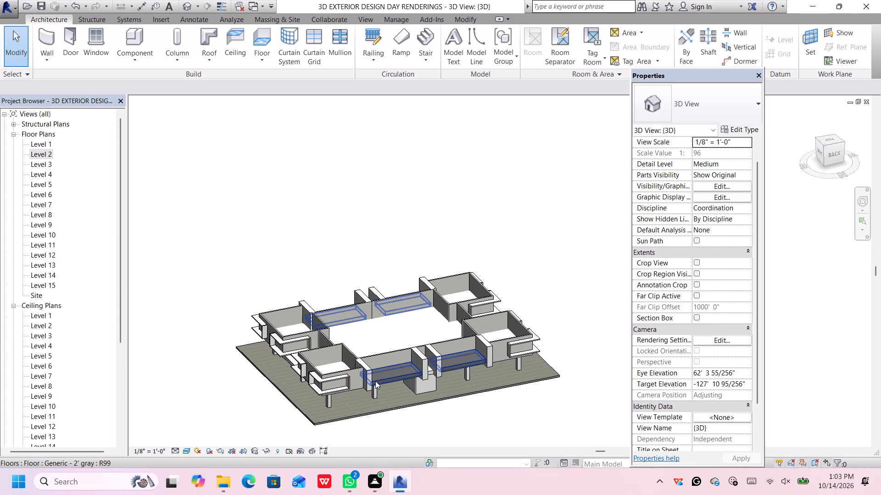
middle_click_drag(443, 392, 456, 365)
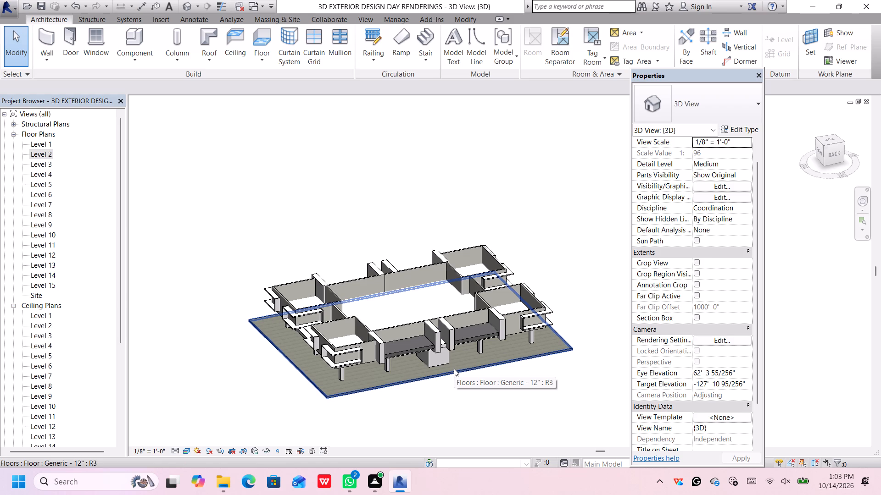
scroll(335, 361, "up", 6)
scroll(374, 353, "up", 3)
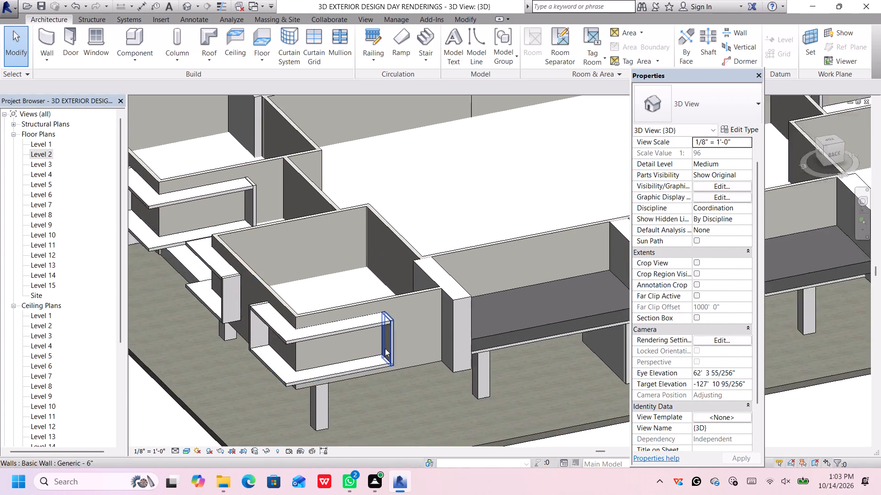
scroll(385, 348, "up", 3)
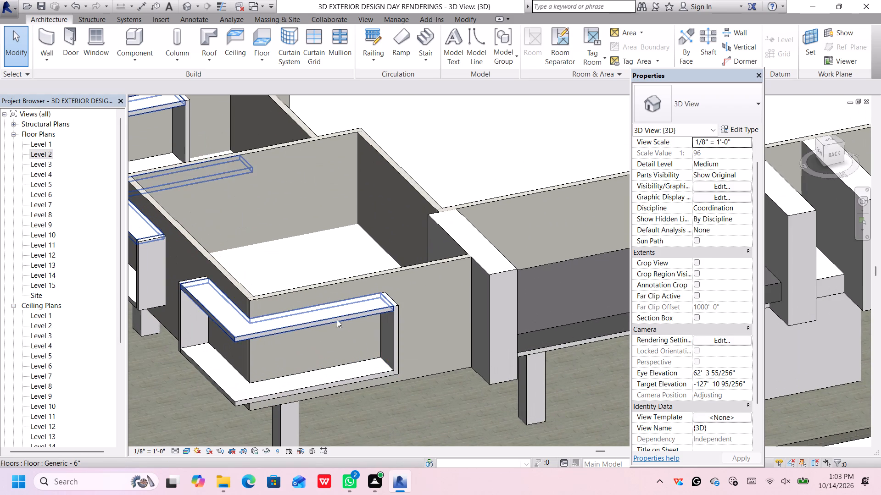
scroll(339, 314, "down", 4)
scroll(345, 357, "down", 1)
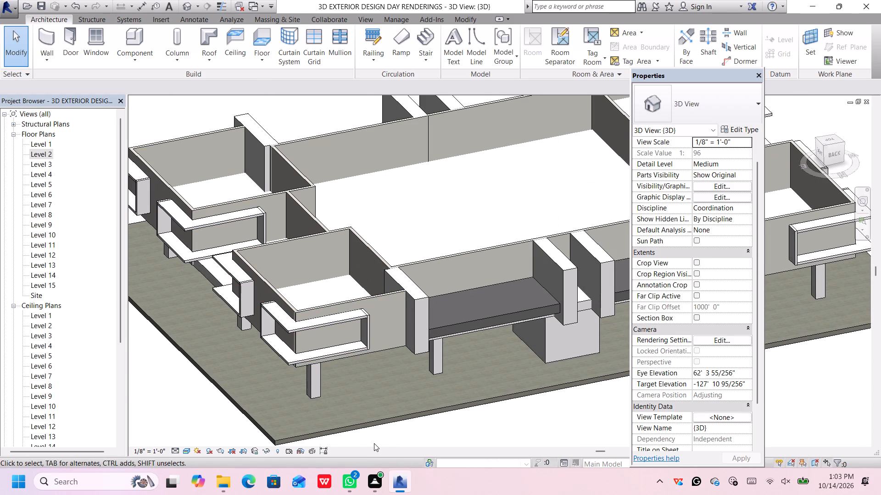
middle_click_drag(374, 443, 392, 374)
middle_click(392, 372, "shift")
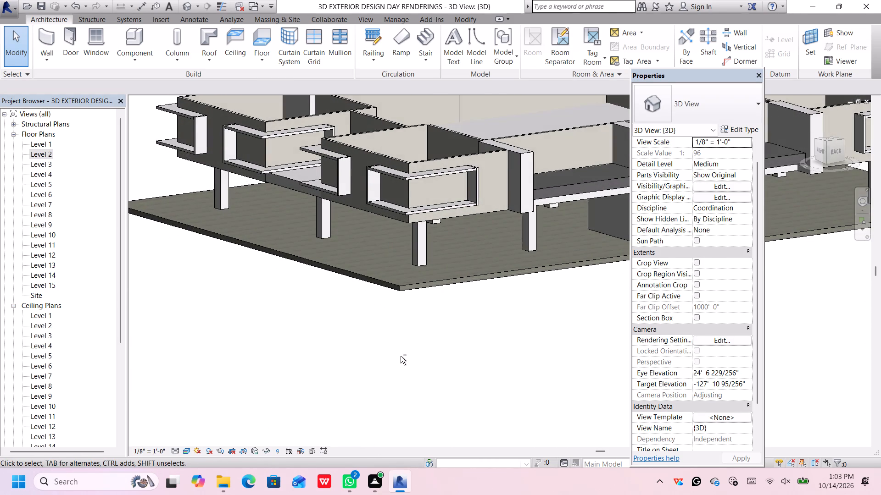
scroll(408, 343, "up", 1)
middle_click_drag(405, 323, 397, 412)
middle_click_drag(393, 436, 389, 424, "shift")
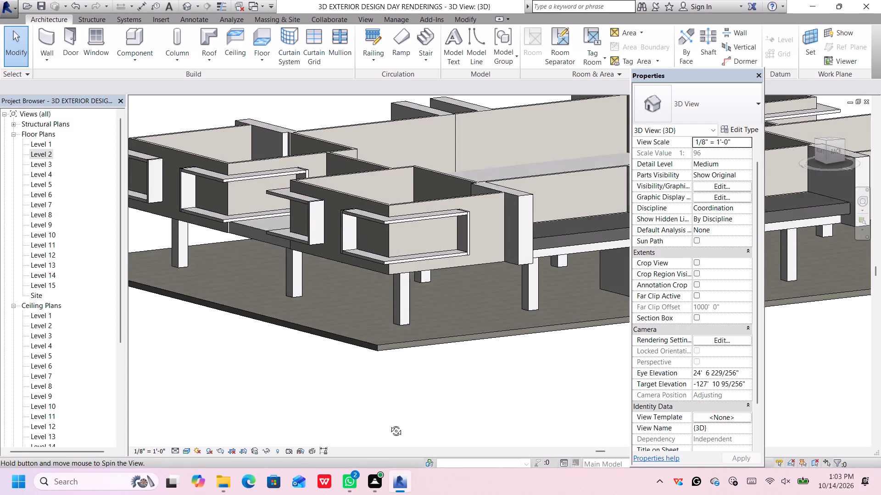
middle_click_drag(389, 424, 389, 403, "shift")
scroll(338, 315, "down", 2)
middle_click_drag(328, 316, 328, 318)
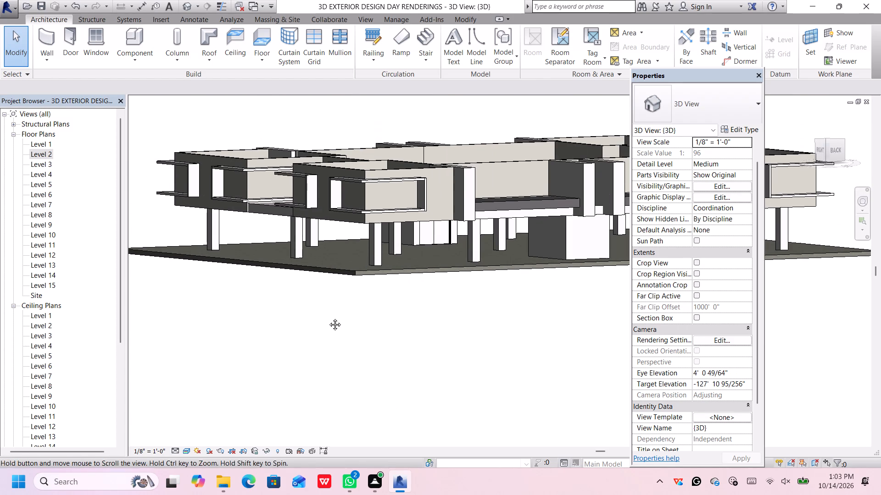
middle_click_drag(328, 318, 415, 374)
Examine the right side of the building, comparing the strips and end walls of its two corner rooms.
middle_click_drag(459, 335, 445, 339)
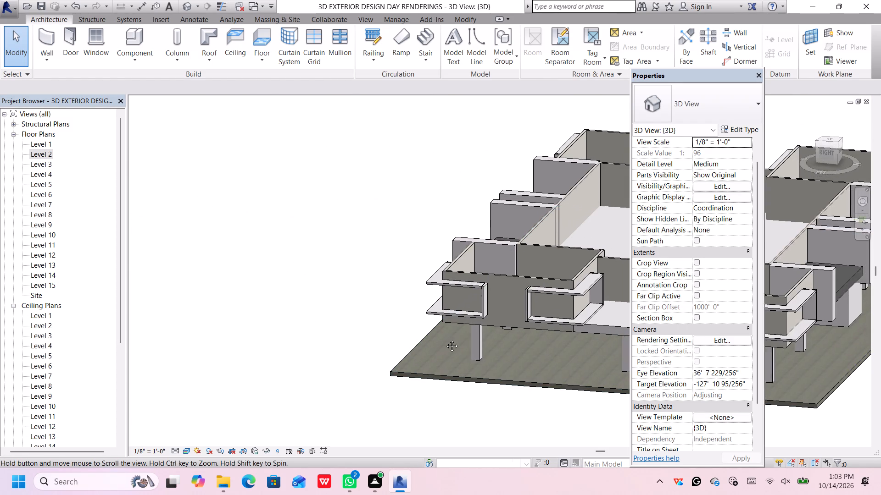
middle_click_drag(445, 339, 251, 302)
scroll(326, 362, "down", 2)
middle_click_drag(322, 370, 323, 370)
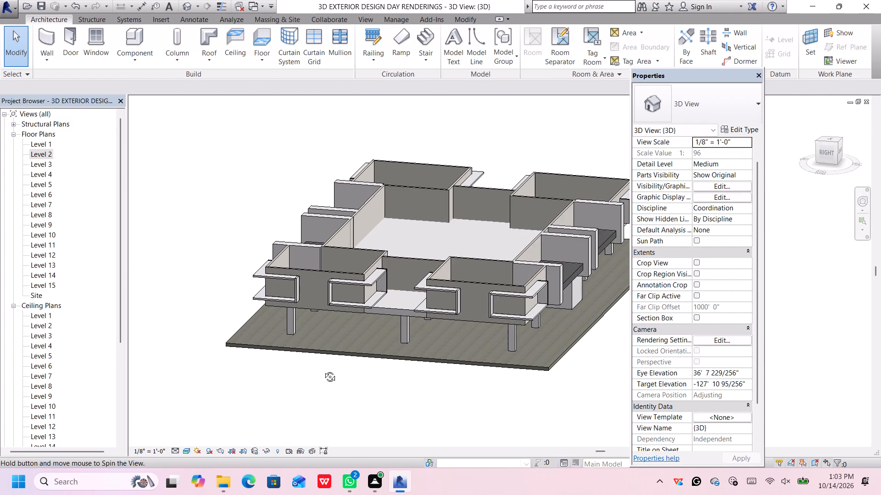
middle_click_drag(323, 370, 387, 386)
middle_click_drag(398, 370, 215, 398)
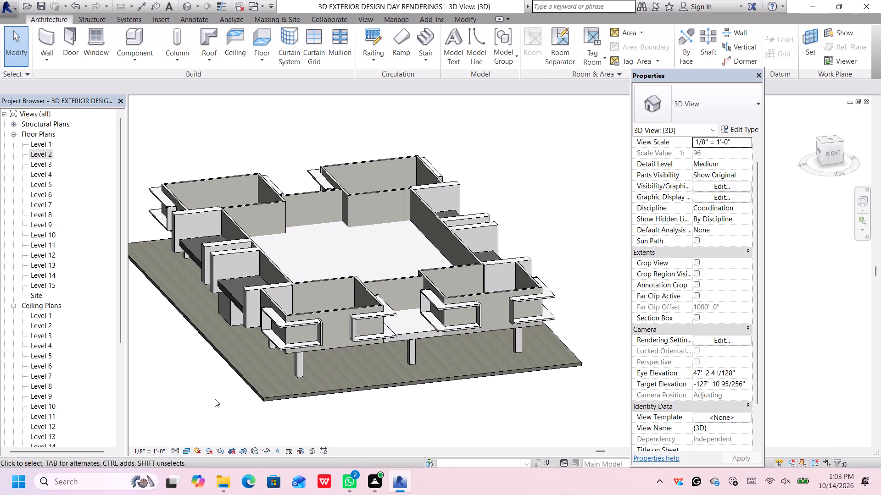
scroll(488, 289, "down", 3)
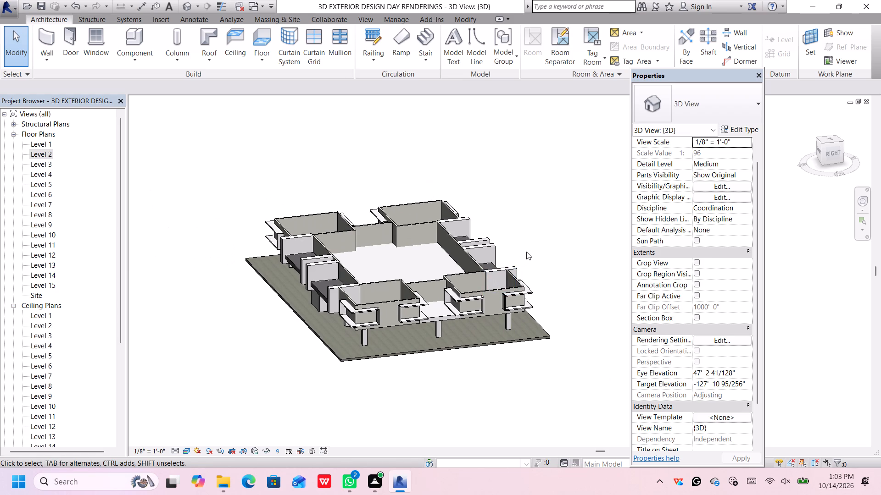
middle_click_drag(530, 266, 535, 301)
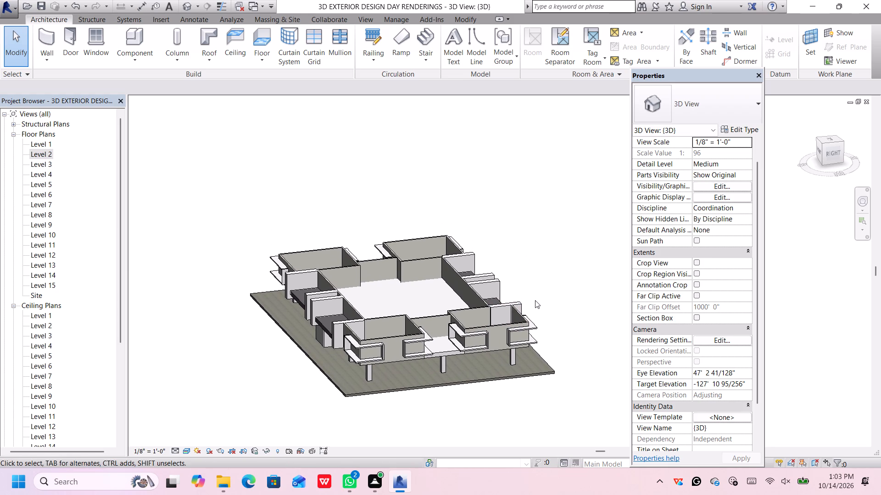
scroll(526, 311, "up", 5)
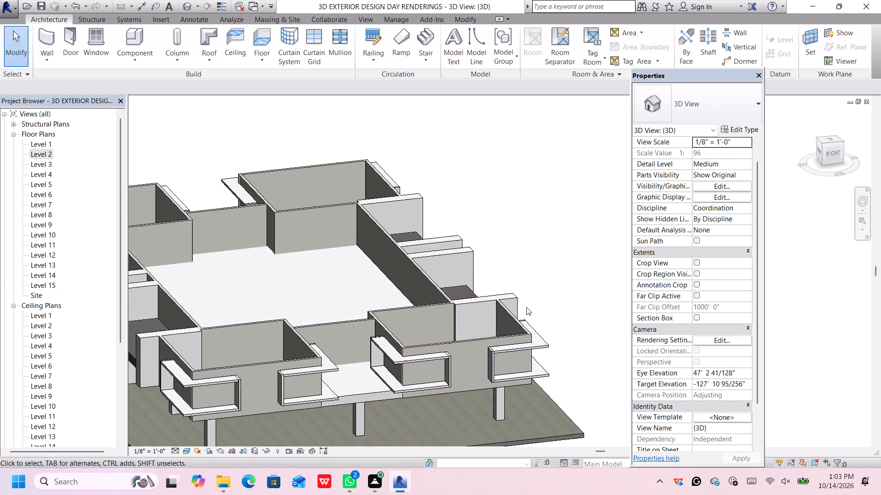
scroll(526, 307, "up", 2)
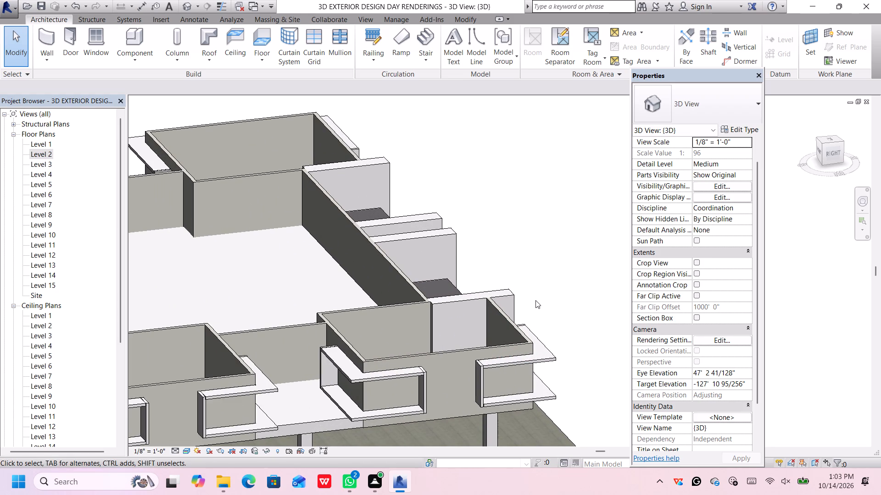
scroll(535, 299, "down", 4)
middle_click_drag(535, 299, 541, 294)
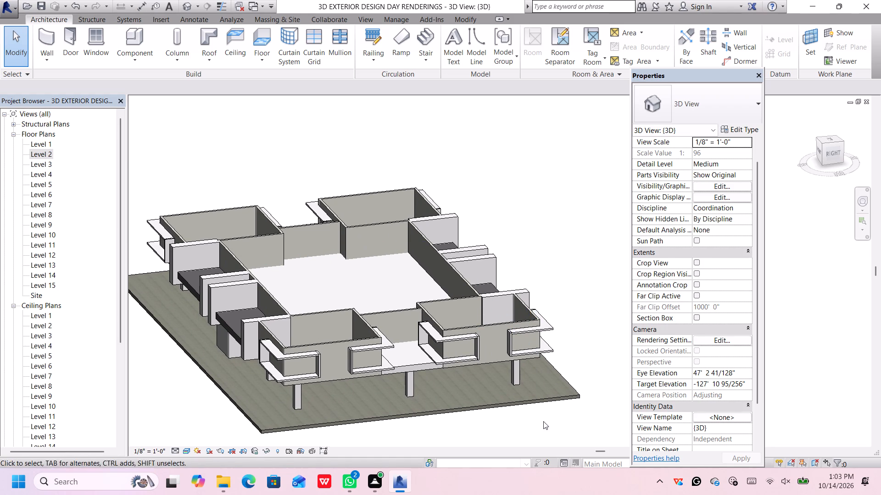
middle_click_drag(543, 421, 507, 325)
middle_click_drag(507, 325, 507, 325, "shift")
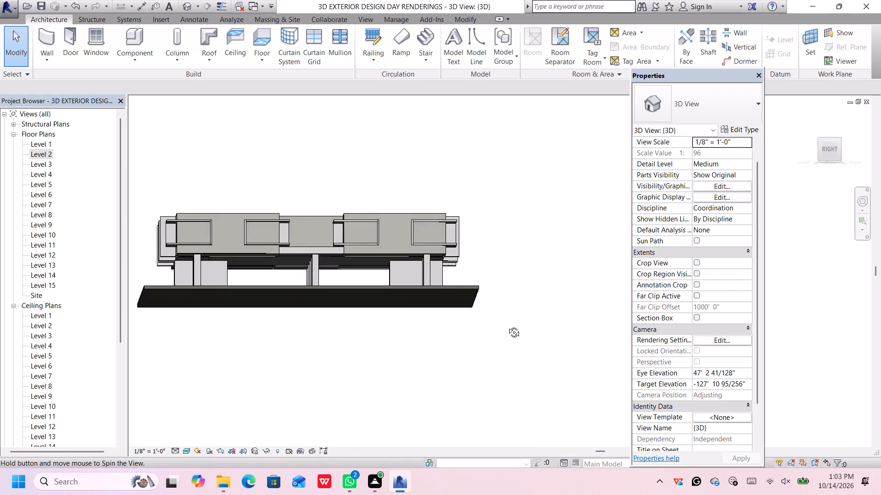
middle_click_drag(507, 325, 494, 388, "shift")
middle_click_drag(492, 356, 563, 367)
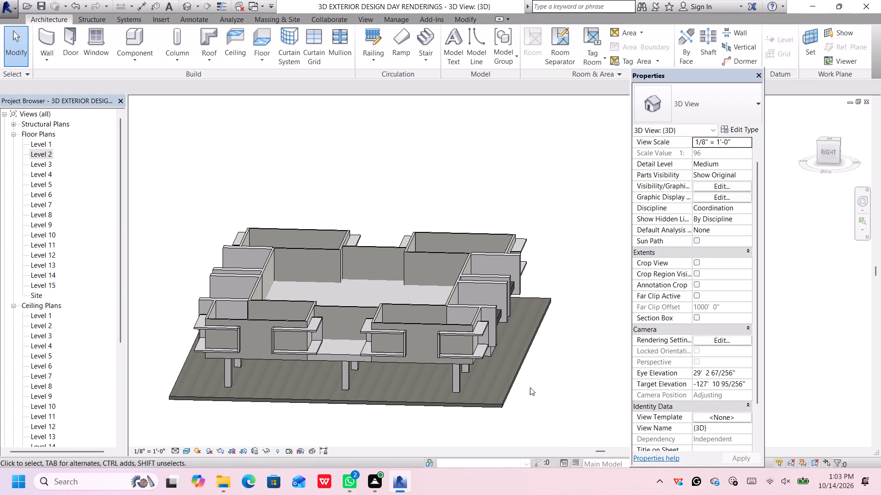
scroll(454, 353, "up", 4)
scroll(471, 339, "down", 6)
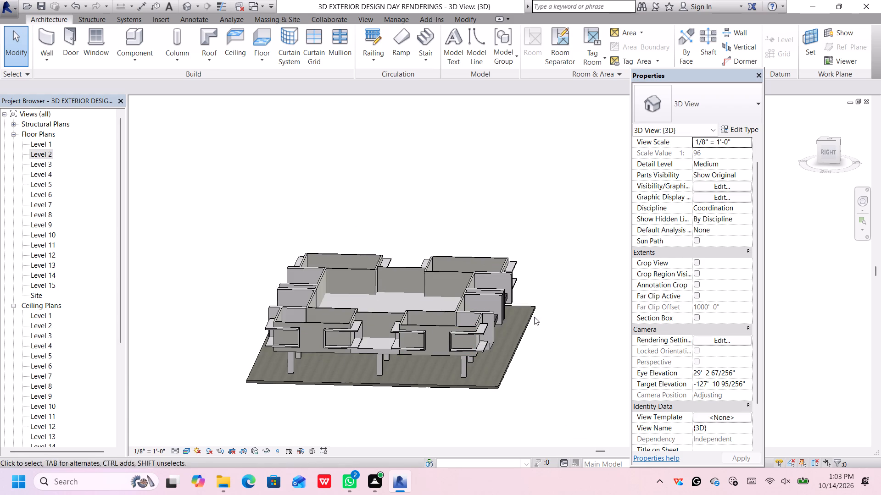
middle_click_drag(564, 403, 552, 459)
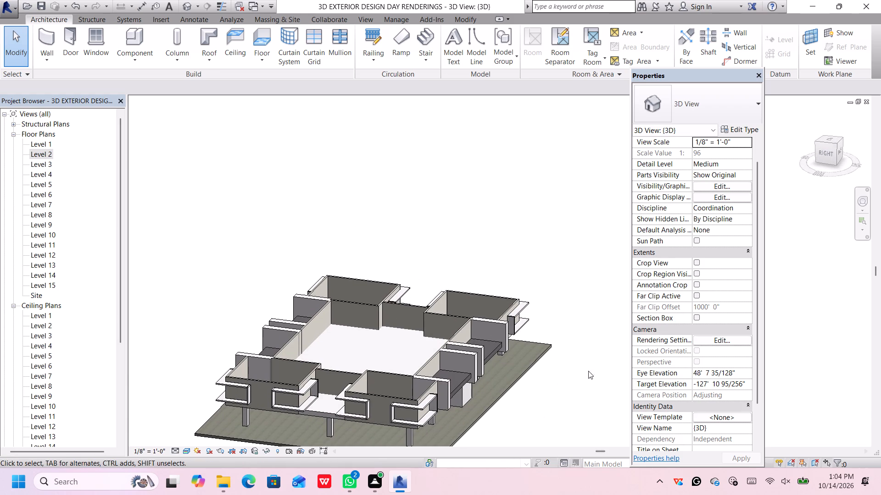
View the building from the top and open the Level 2 floor plan.
left_click(831, 138)
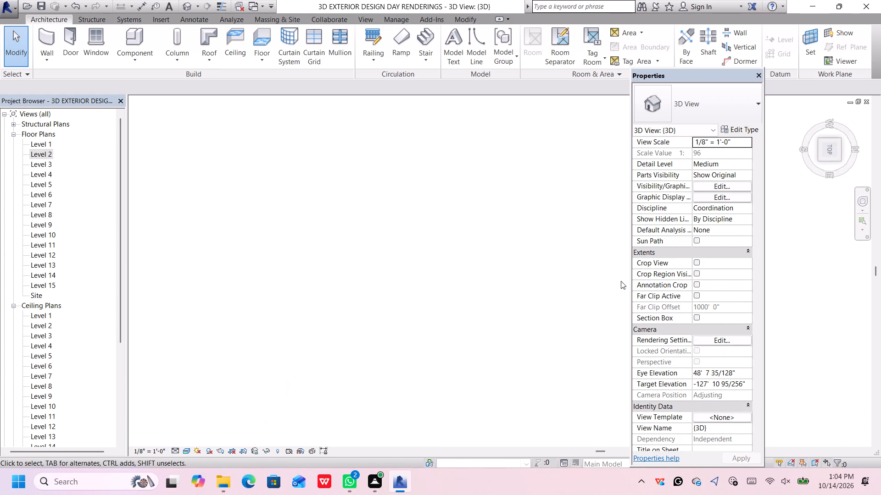
middle_click_drag(550, 314, 527, 292)
double_click(41, 155)
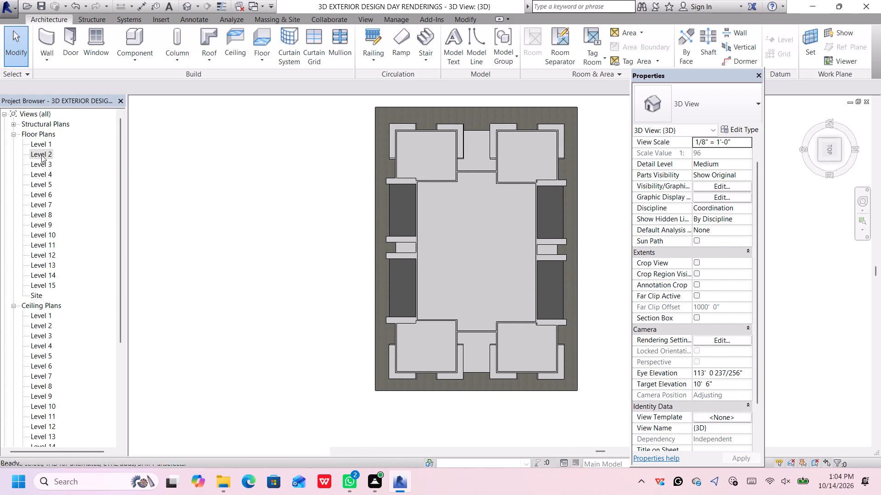
middle_click_drag(478, 271, 399, 250)
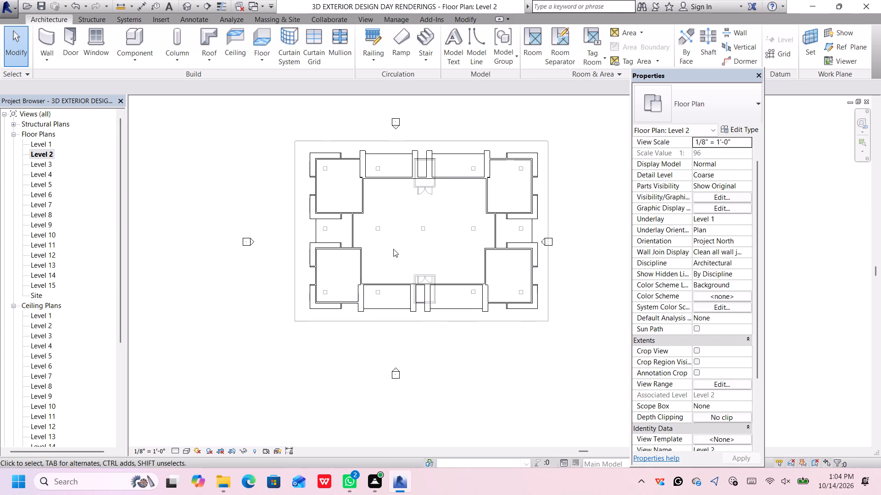
Draw stepped Generic - 8" walls in the central hall from its upper wall: 28' down, 36' across, up, and 13' to the upper-right corner room.
left_click(45, 27)
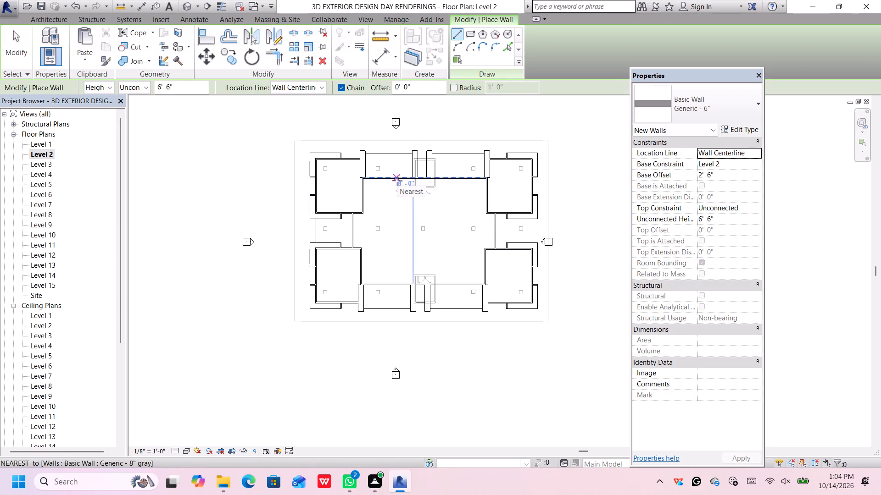
left_click(696, 105)
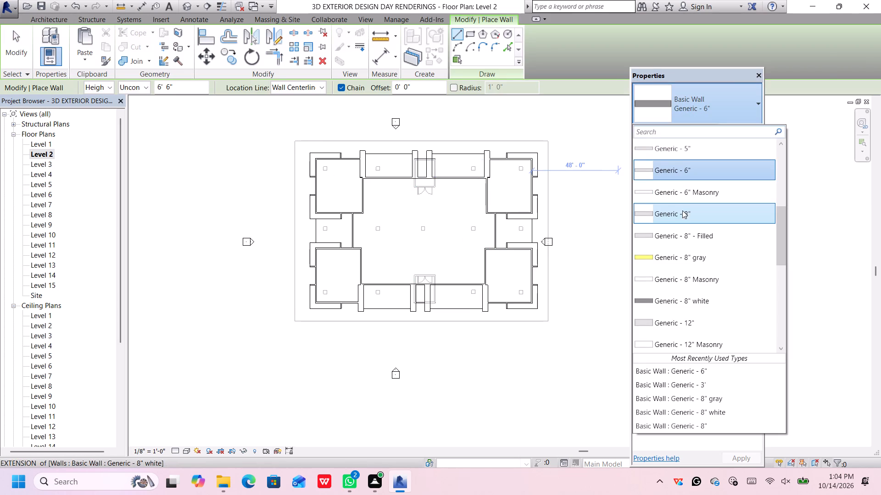
left_click(686, 216)
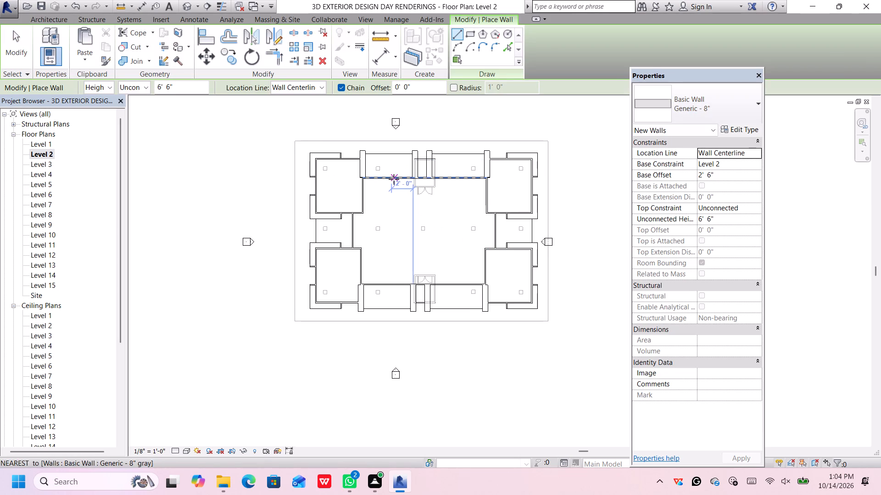
left_click(398, 181)
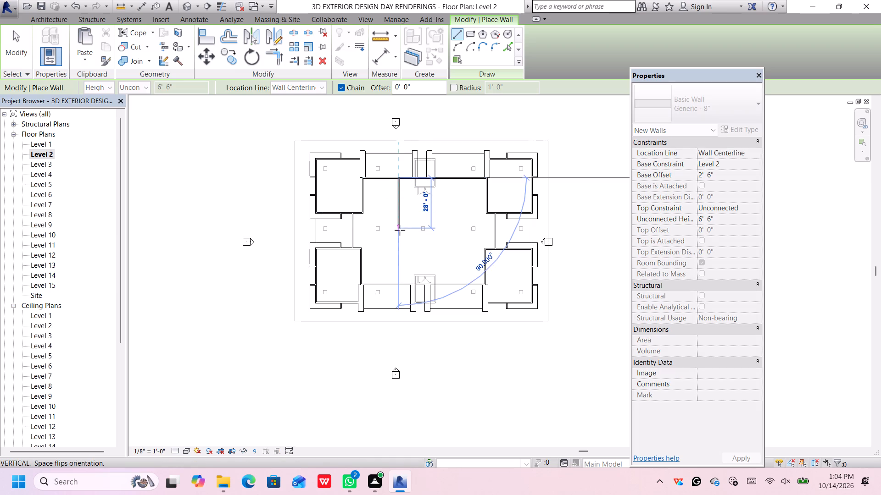
left_click(400, 228)
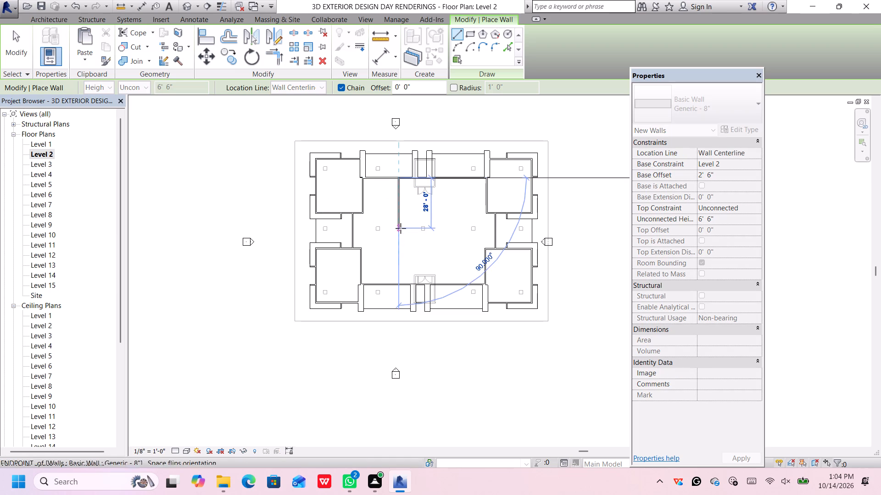
left_click(461, 225)
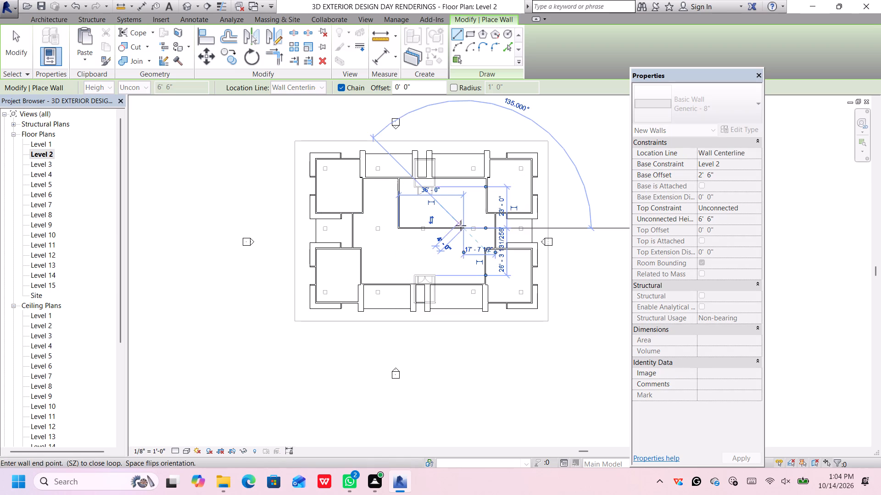
left_click(461, 200)
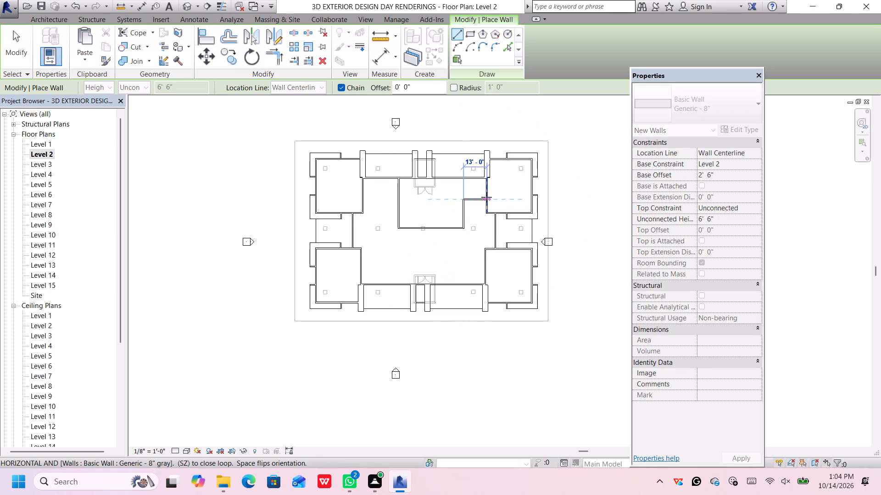
left_click(486, 197)
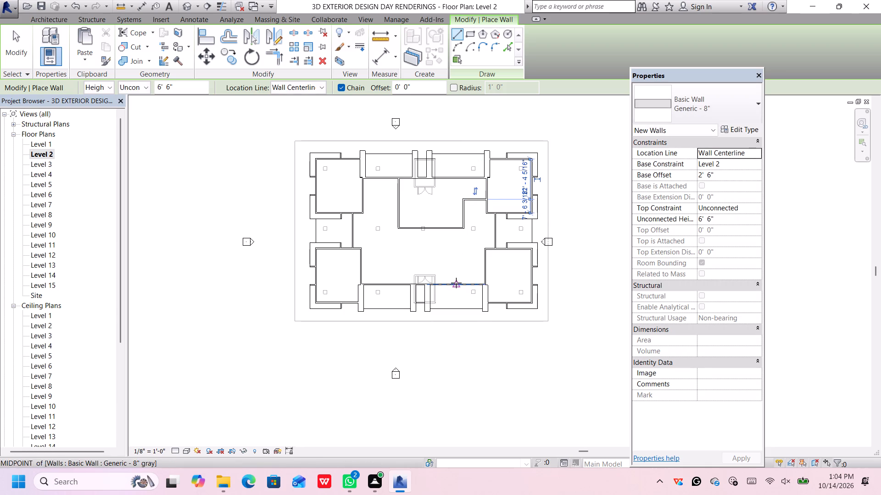
Draw a second Generic - 8" wall chain from the 36' wall: about 21'-3" down, 28' left, and down to the hall's lower wall.
left_click(446, 227)
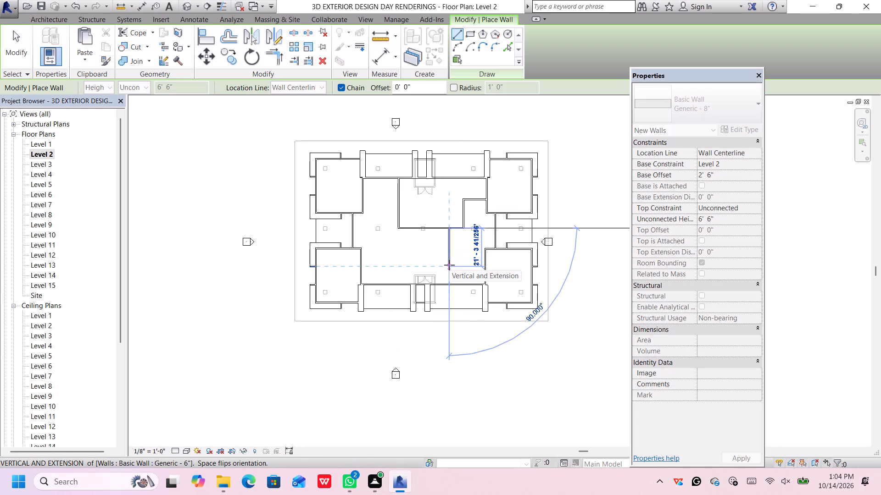
left_click(449, 265)
left_click(396, 265)
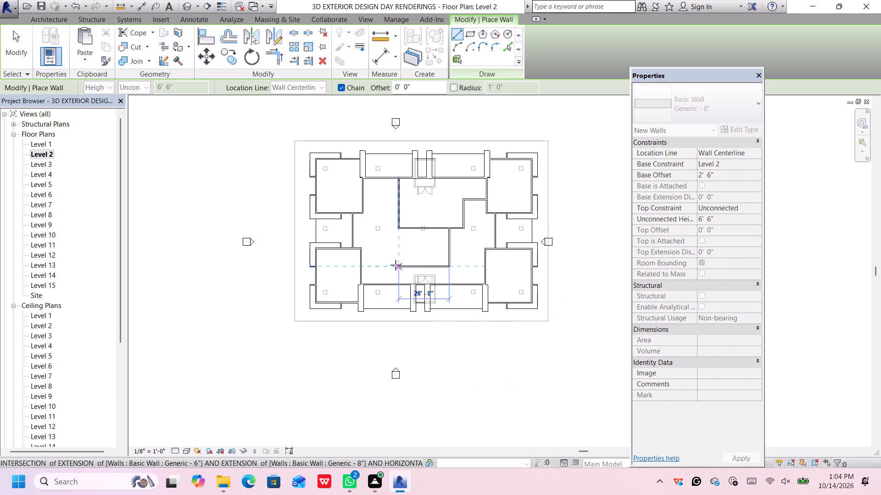
left_click(396, 282)
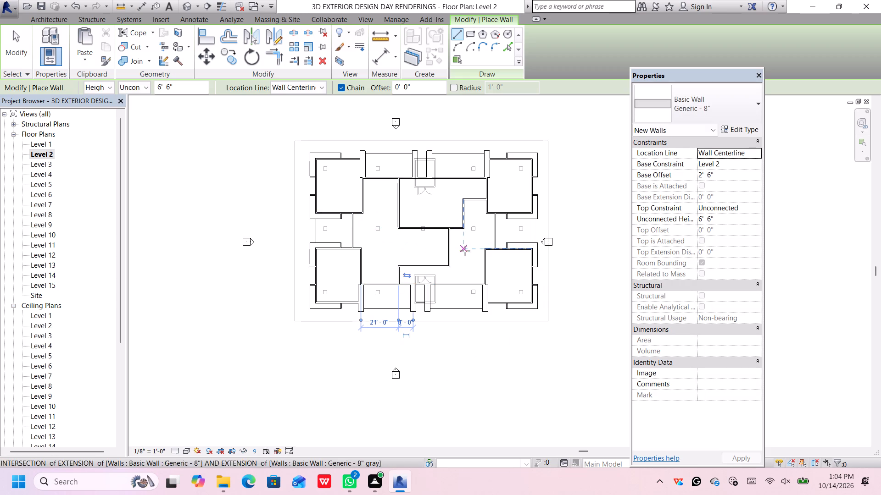
key("Escape")
scroll(472, 263, "down", 3)
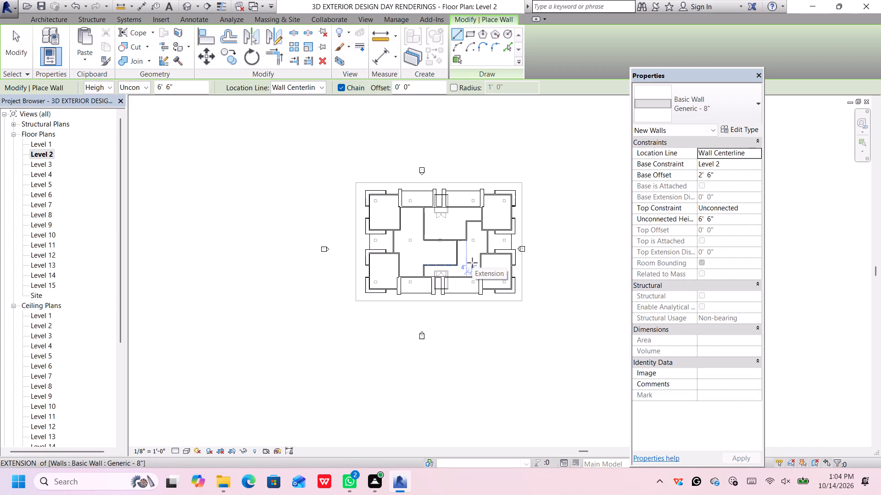
key("Escape")
scroll(472, 261, "up", 1)
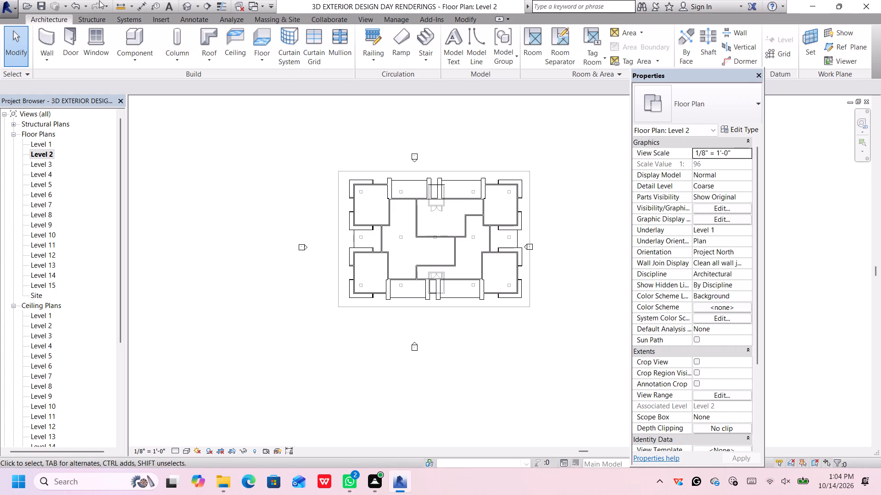
Select all seven new Generic - 8" partition walls of the central hall together in the 3D view.
left_click(188, 5)
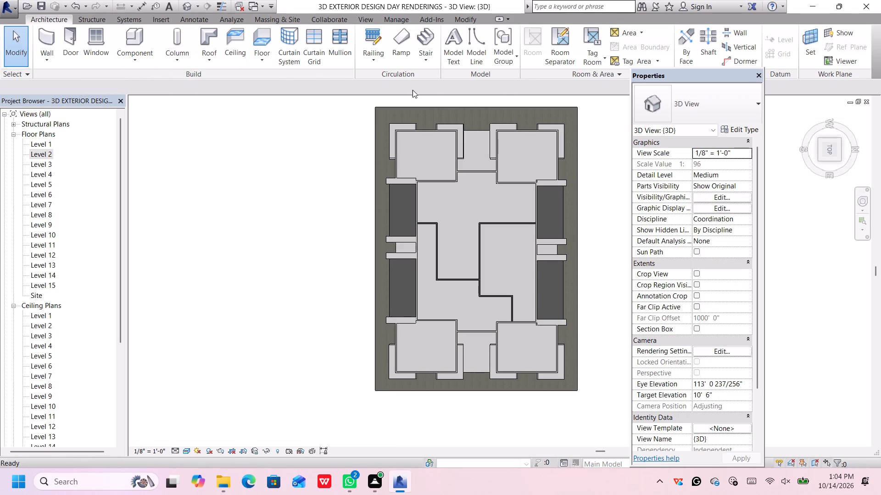
left_click(819, 159)
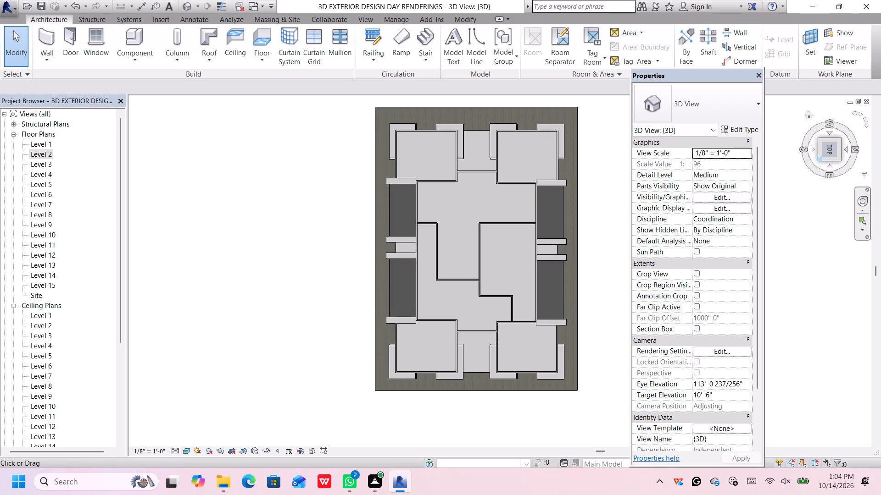
middle_click_drag(459, 298, 384, 247)
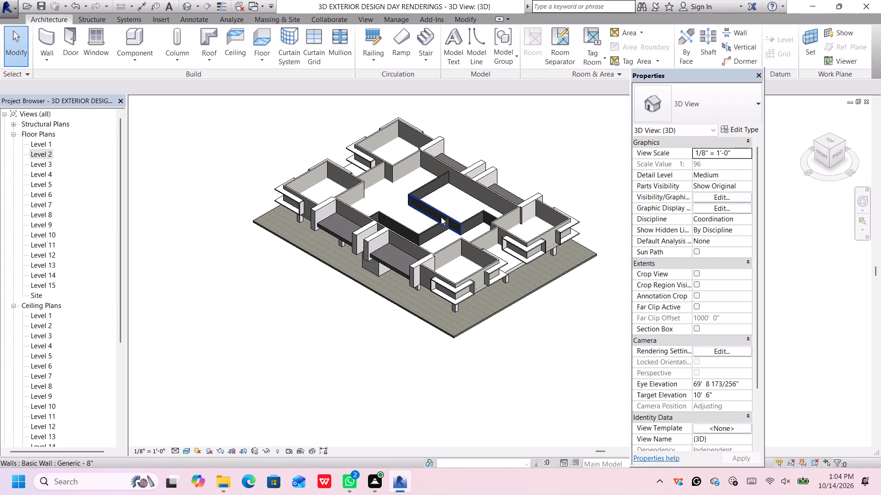
scroll(457, 222, "up", 3)
middle_click_drag(458, 219, 431, 222)
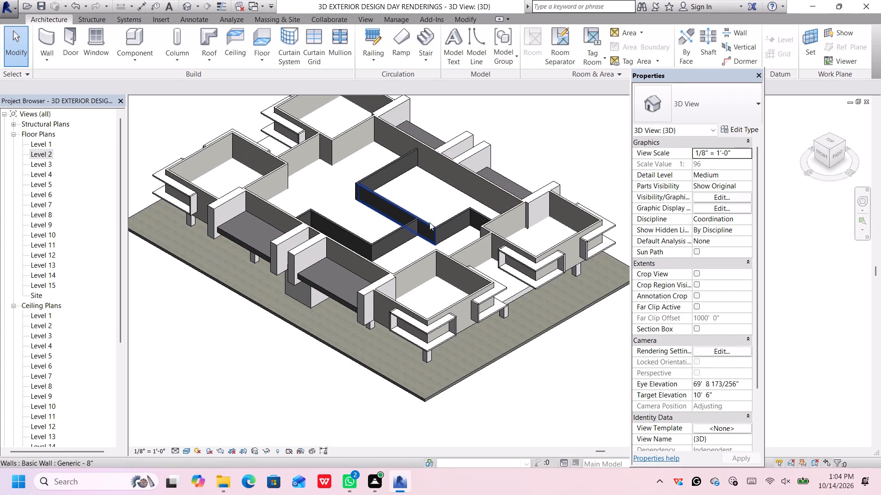
scroll(430, 222, "up", 1)
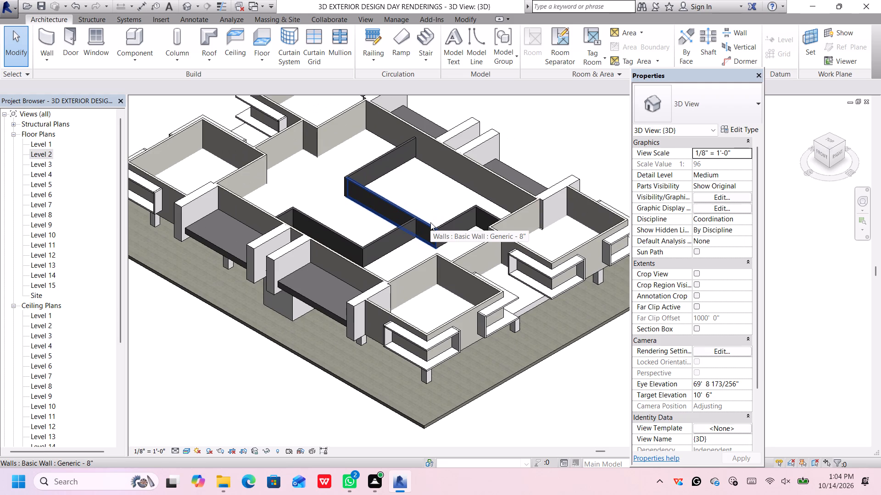
left_click(429, 227)
scroll(456, 219, "up", 5)
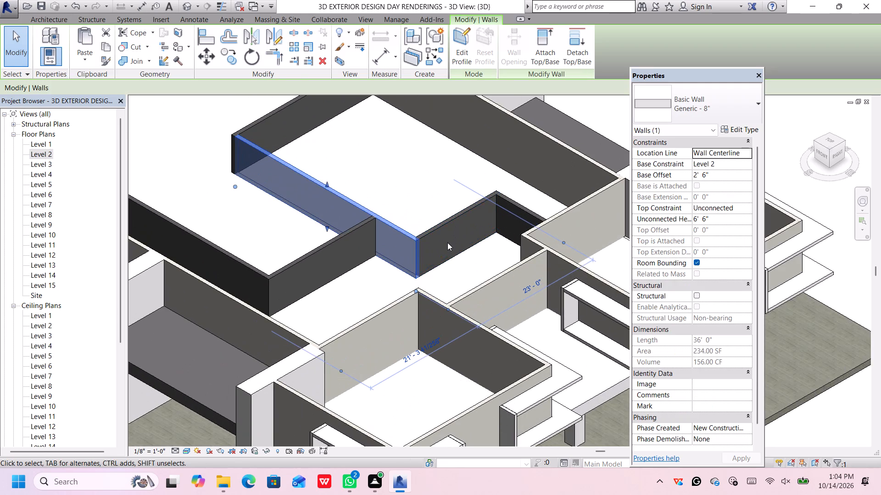
scroll(447, 243, "up", 4)
scroll(447, 237, "down", 5)
scroll(335, 236, "down", 2)
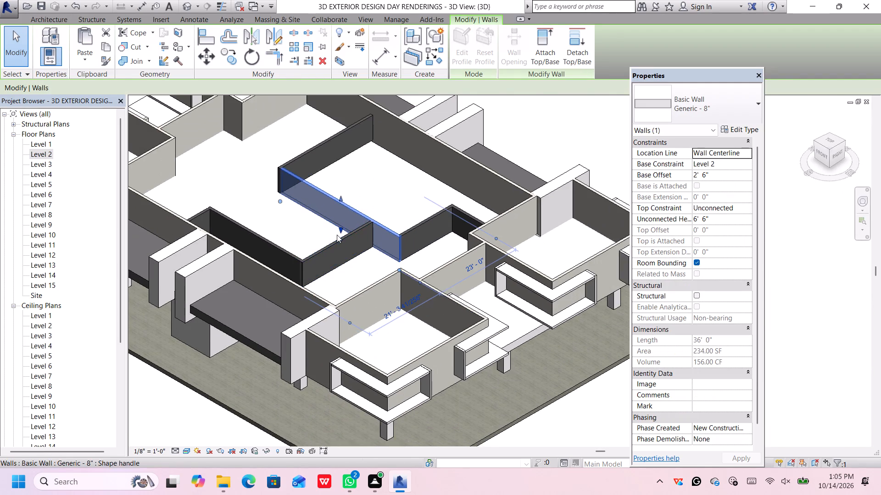
middle_click_drag(340, 236, 368, 261)
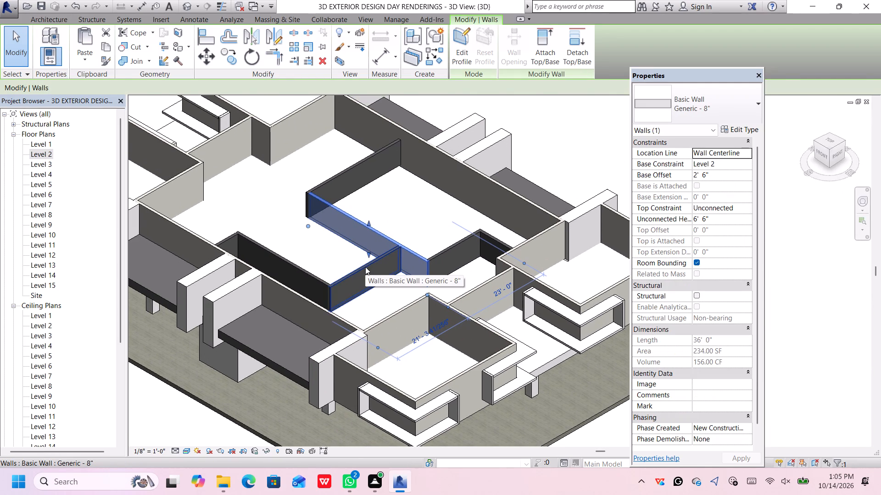
left_click(365, 267, "ctrl")
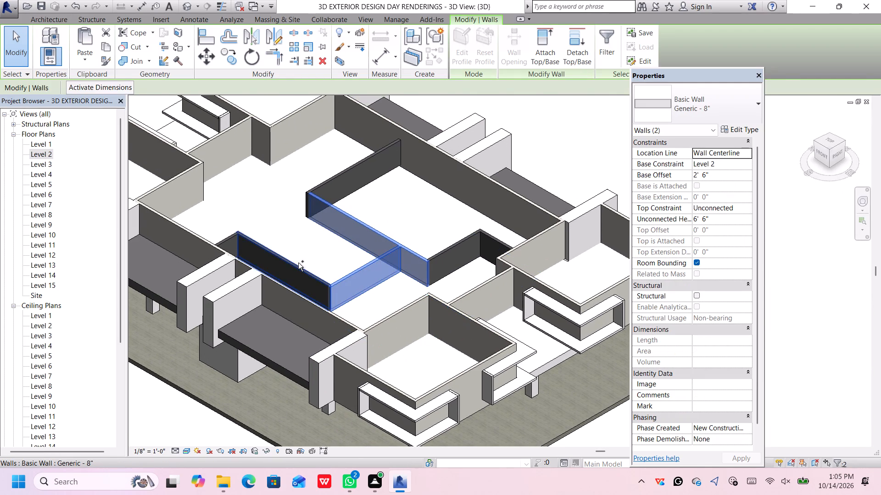
left_click(298, 263, "ctrl")
left_click(223, 238, "ctrl")
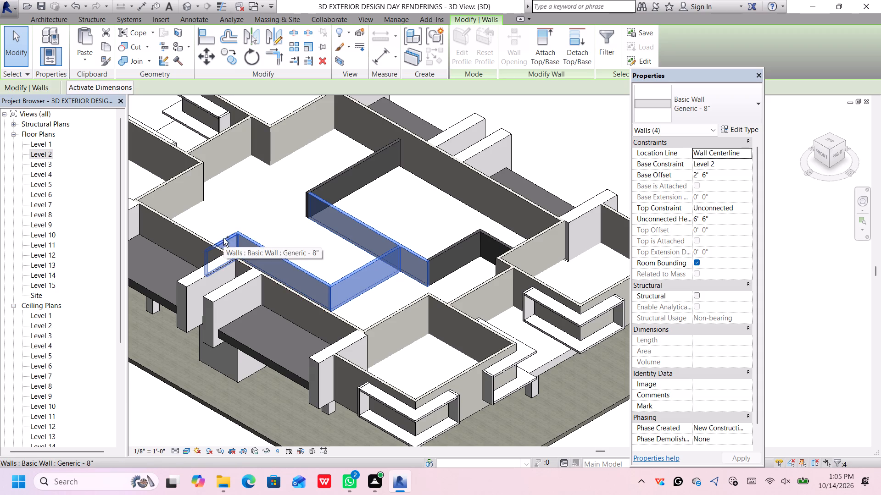
left_click(340, 177, "ctrl")
left_click(446, 253, "ctrl")
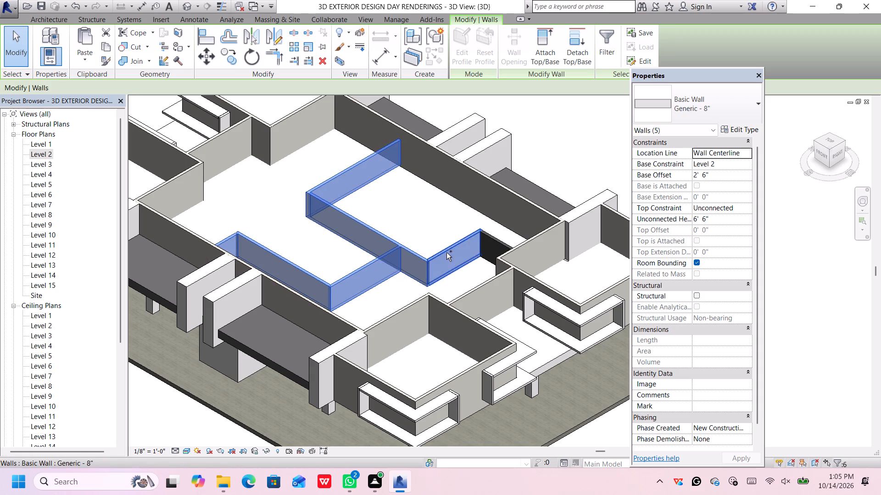
left_click(490, 240, "ctrl")
scroll(536, 190, "down", 4)
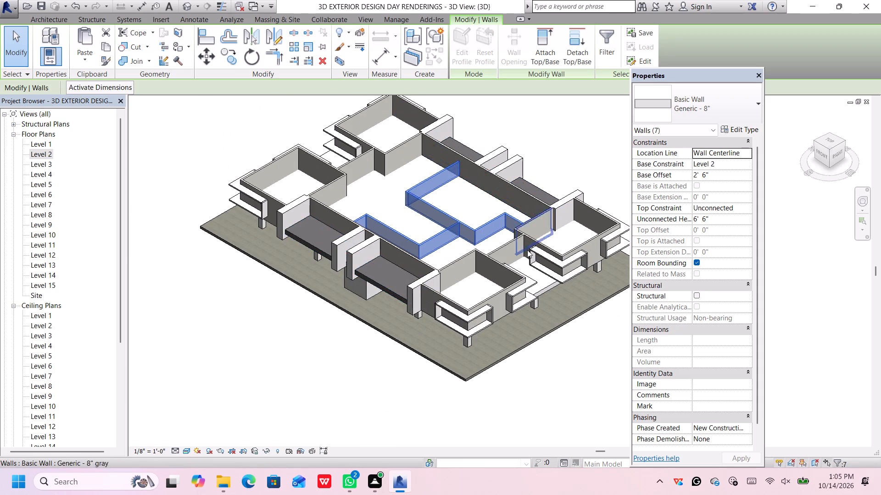
scroll(526, 261, "up", 1)
middle_click_drag(545, 316, 534, 298)
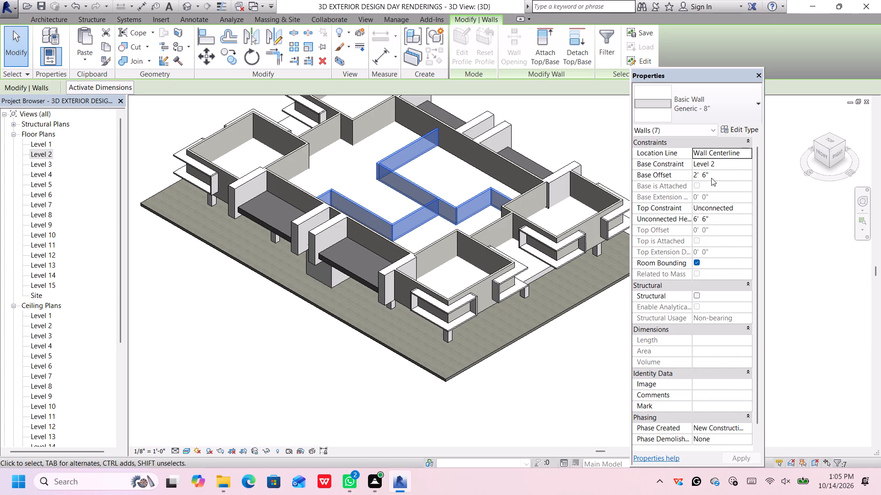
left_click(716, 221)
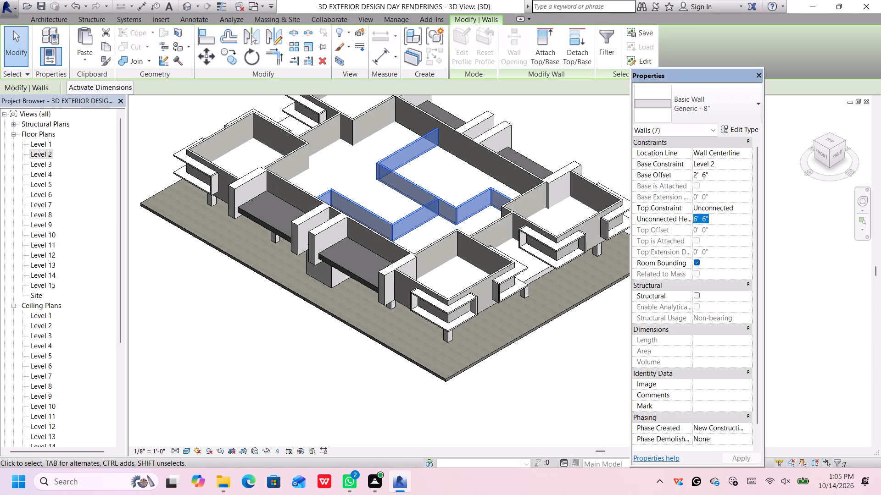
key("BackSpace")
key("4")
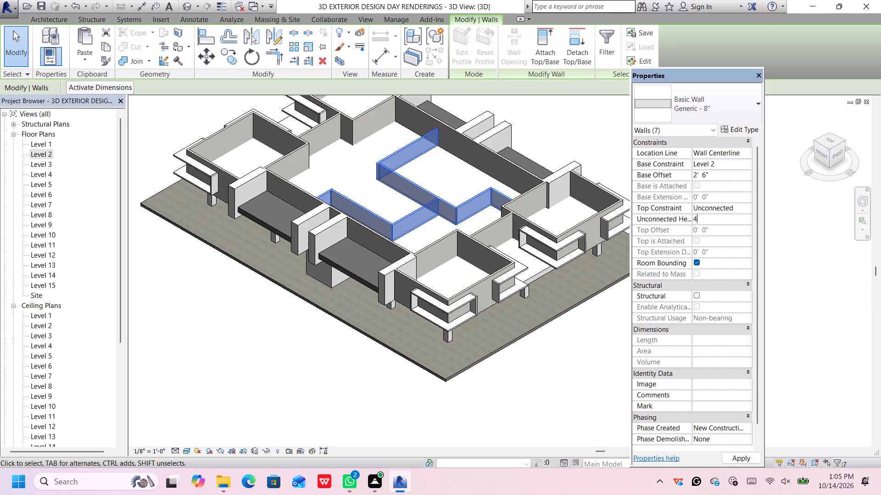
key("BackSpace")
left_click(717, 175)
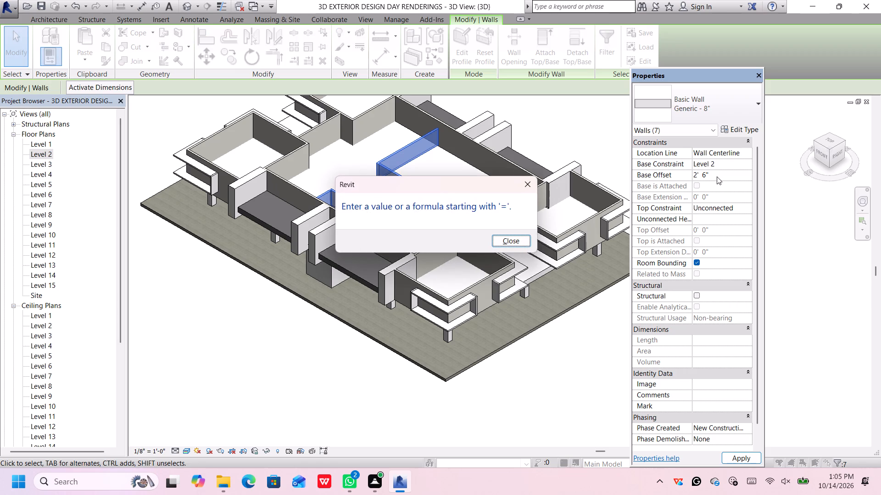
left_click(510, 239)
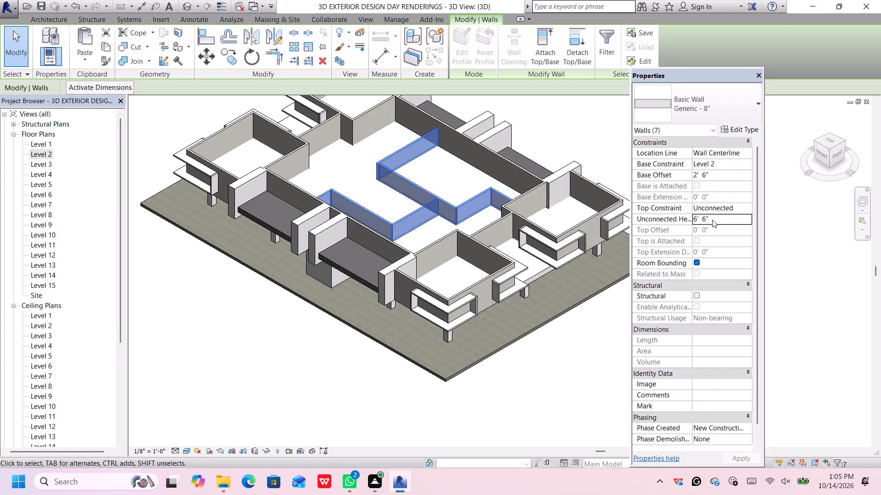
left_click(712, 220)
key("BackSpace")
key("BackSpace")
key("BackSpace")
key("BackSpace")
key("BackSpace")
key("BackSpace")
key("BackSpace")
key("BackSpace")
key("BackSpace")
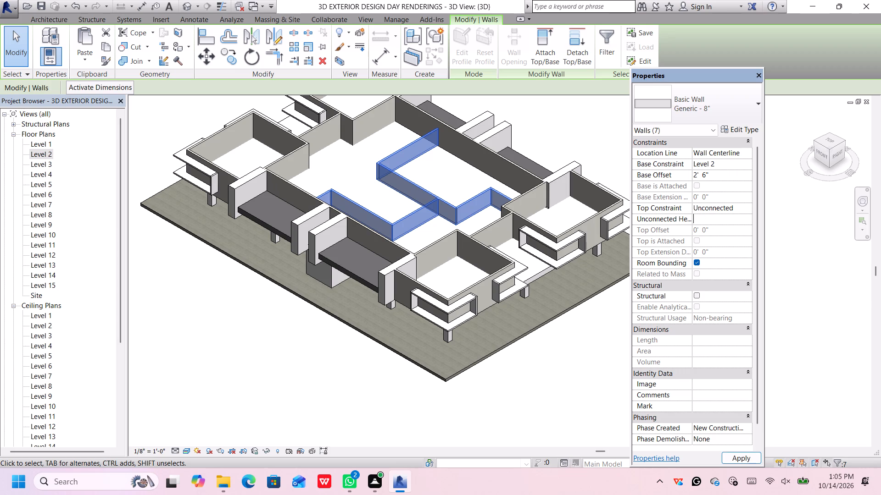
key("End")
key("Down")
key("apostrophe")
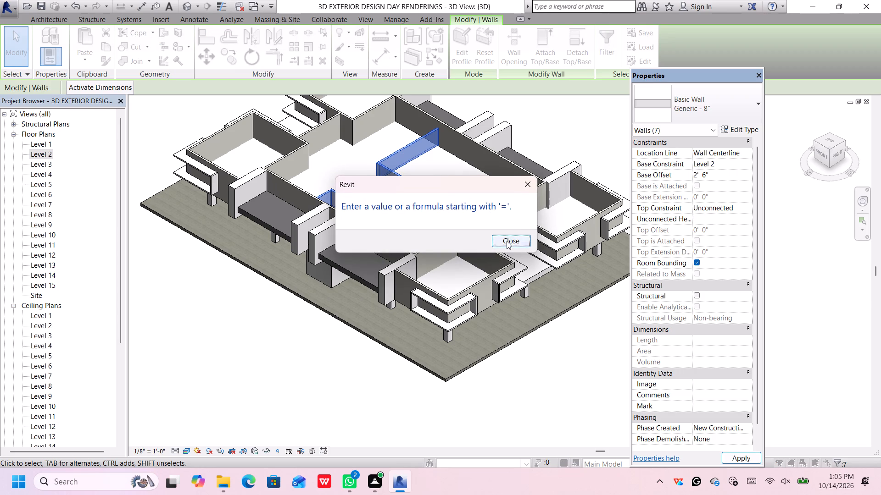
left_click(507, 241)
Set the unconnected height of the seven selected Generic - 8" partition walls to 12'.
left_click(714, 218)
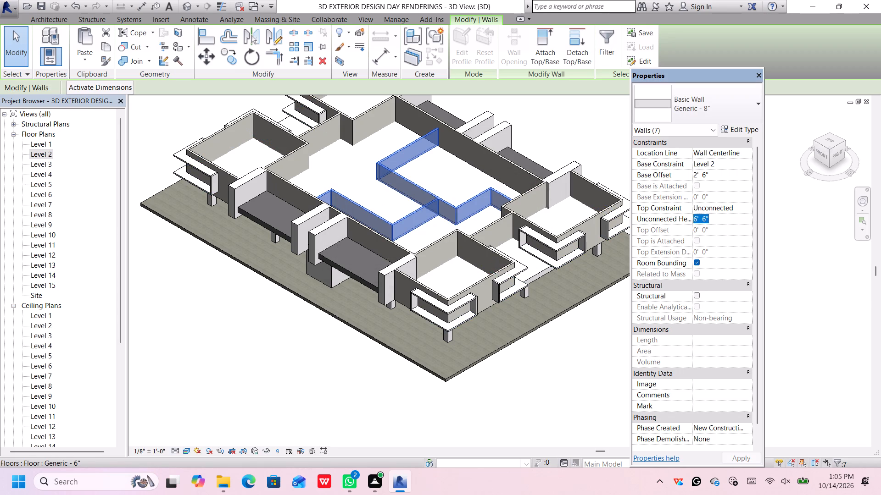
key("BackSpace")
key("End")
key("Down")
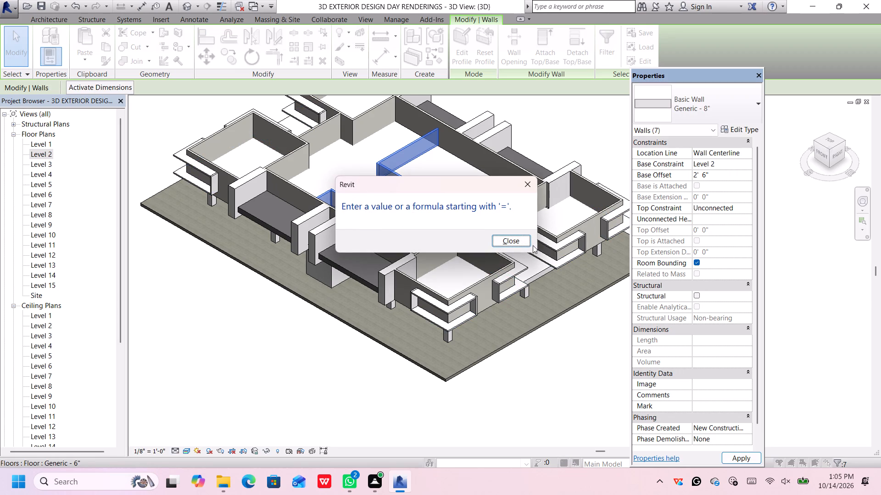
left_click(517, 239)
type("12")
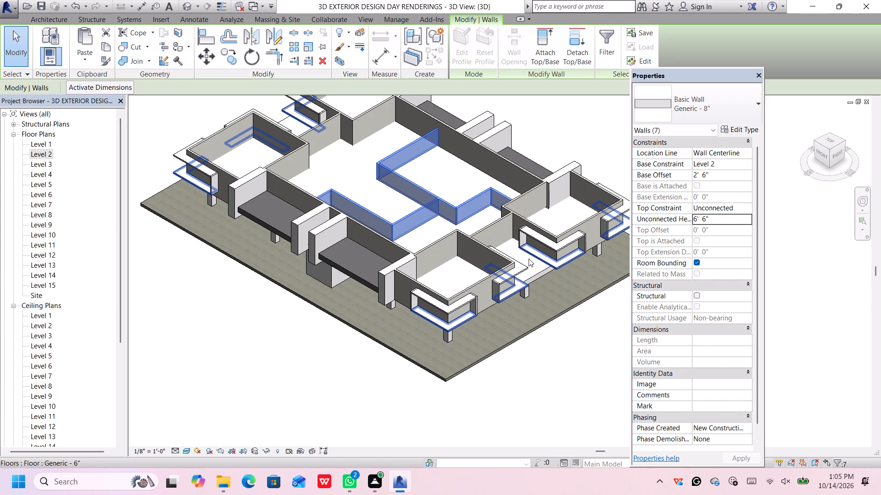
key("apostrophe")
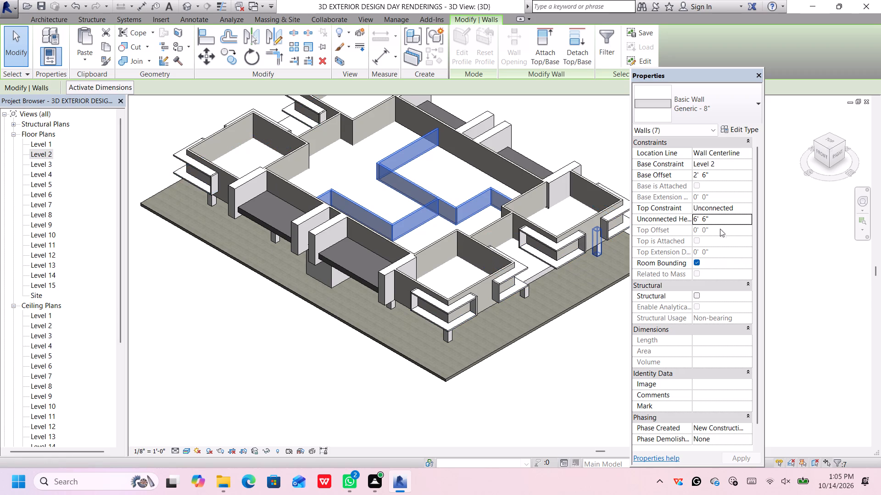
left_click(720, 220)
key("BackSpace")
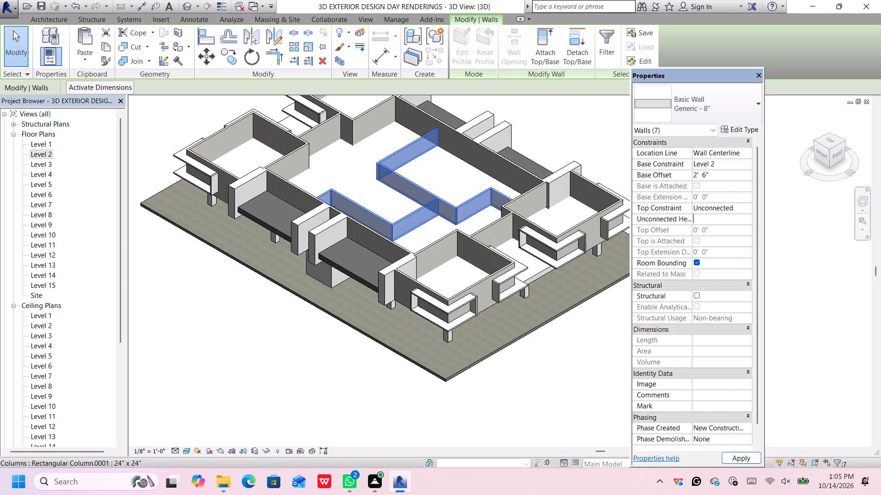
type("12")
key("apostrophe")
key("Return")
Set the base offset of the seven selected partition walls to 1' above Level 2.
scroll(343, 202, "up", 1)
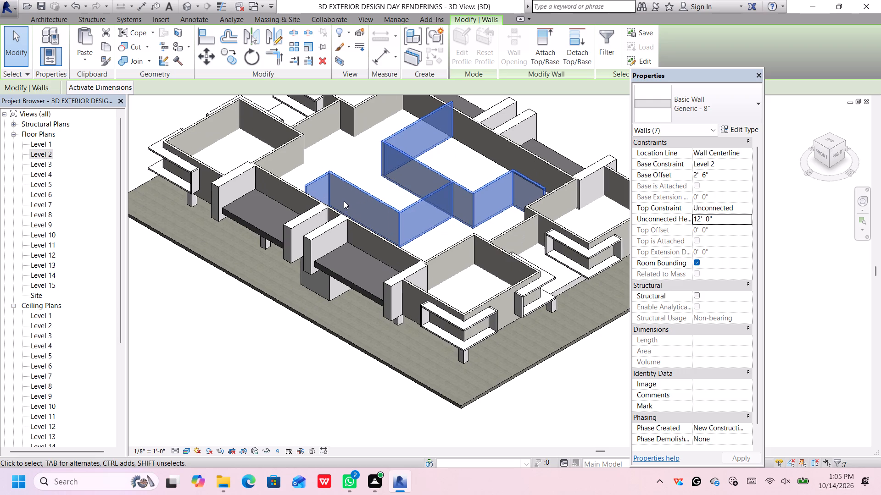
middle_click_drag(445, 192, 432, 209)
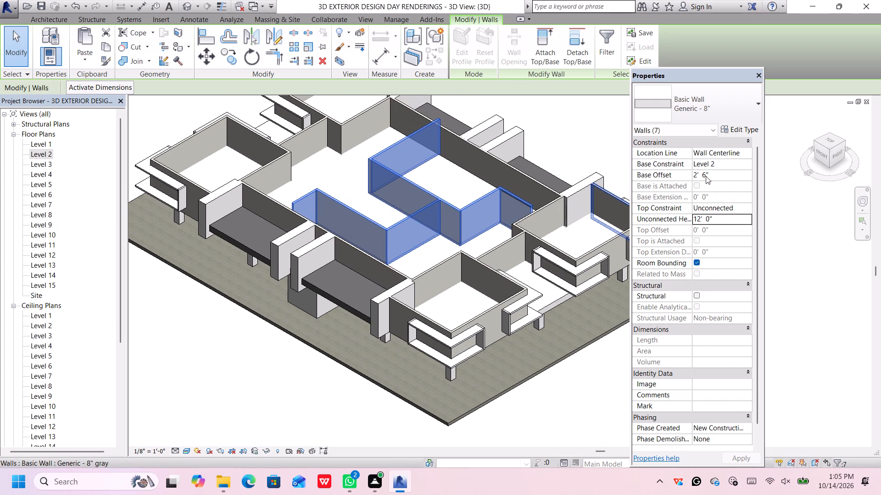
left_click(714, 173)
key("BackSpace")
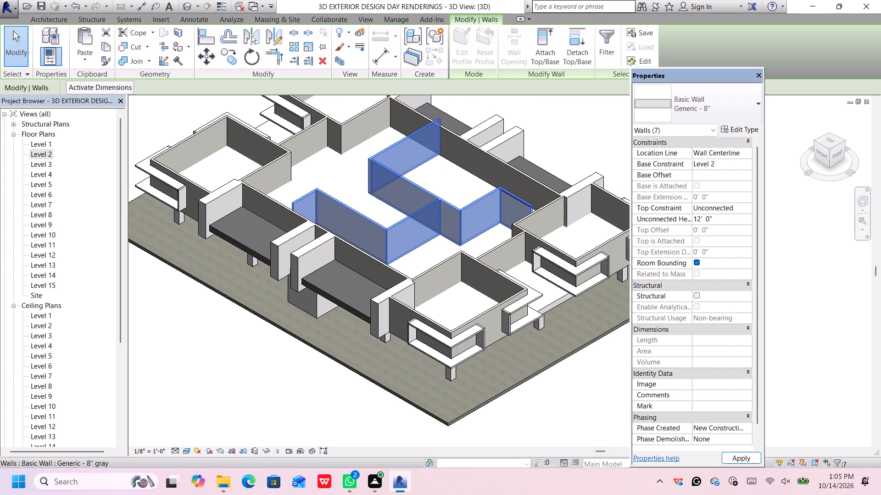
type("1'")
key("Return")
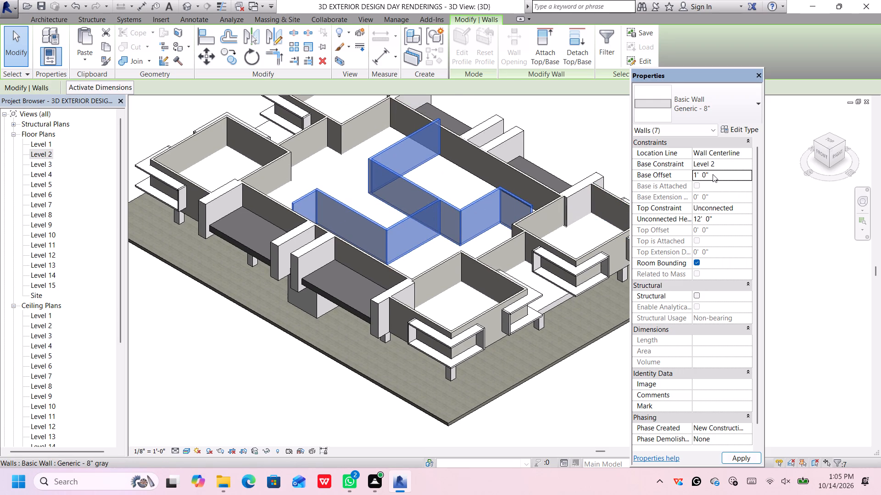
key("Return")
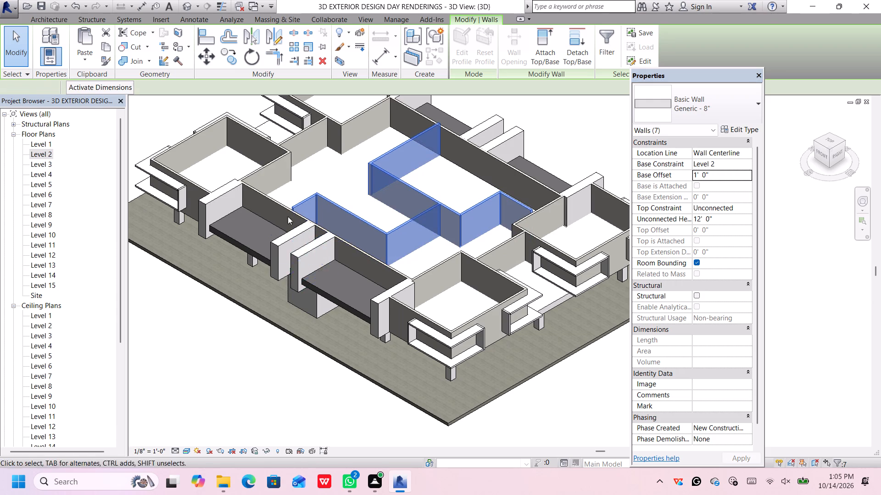
Set the unconnected height of the seven selected central hall partition walls to 10'.
scroll(285, 208, "up", 4)
middle_click_drag(303, 220, 256, 207)
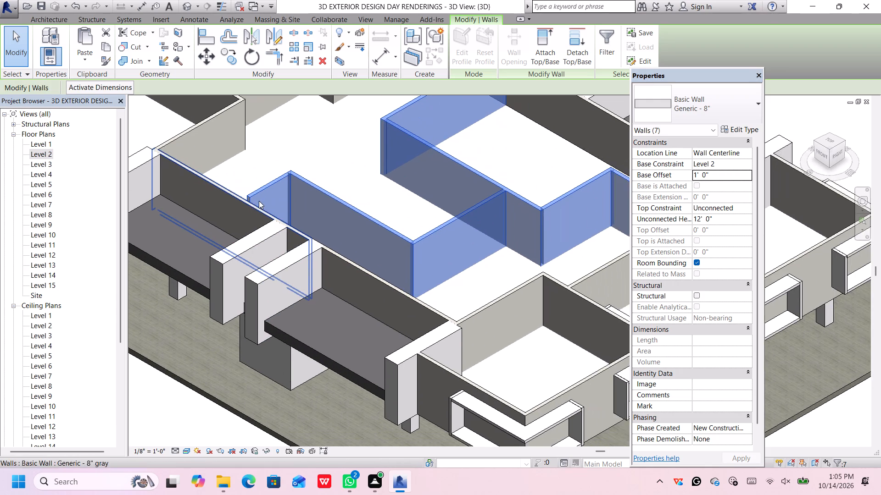
scroll(259, 201, "up", 5)
scroll(254, 205, "down", 7)
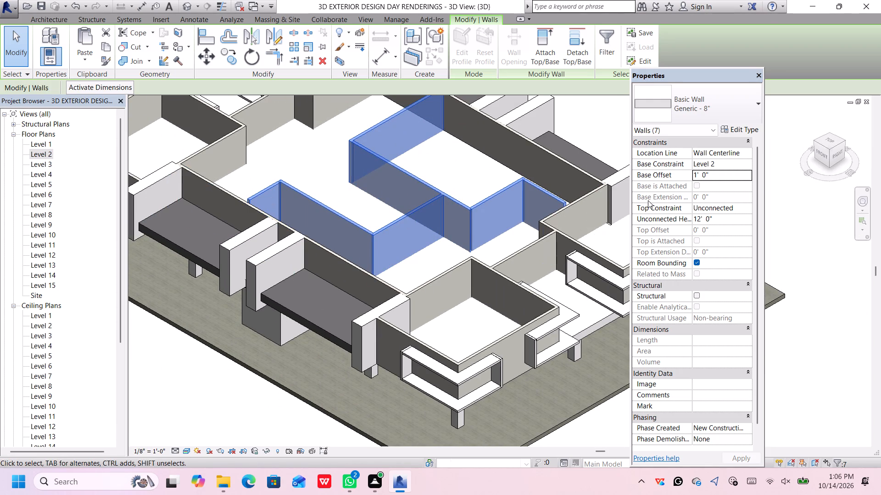
left_click(714, 219)
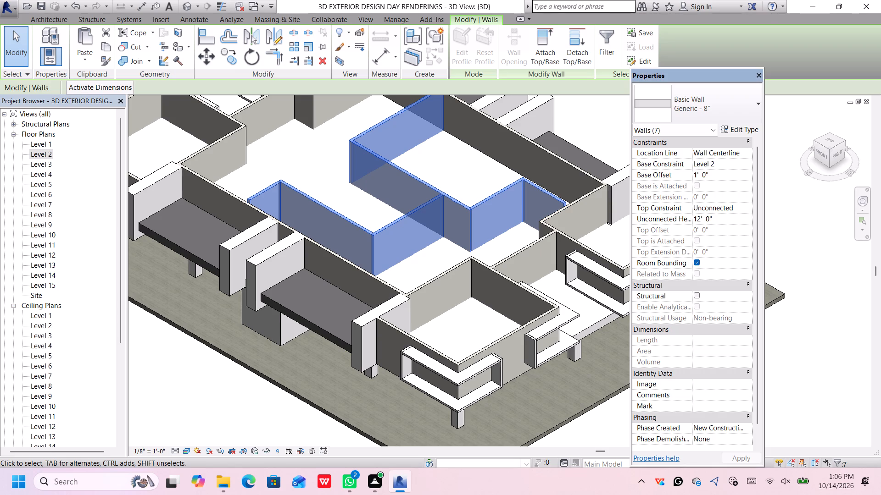
key("BackSpace")
key("BackSpace")
key("BackSpace")
key("BackSpace")
key("BackSpace")
key("BackSpace")
key("BackSpace")
key("BackSpace")
key("BackSpace")
key("BackSpace")
type("10'")
key("Return")
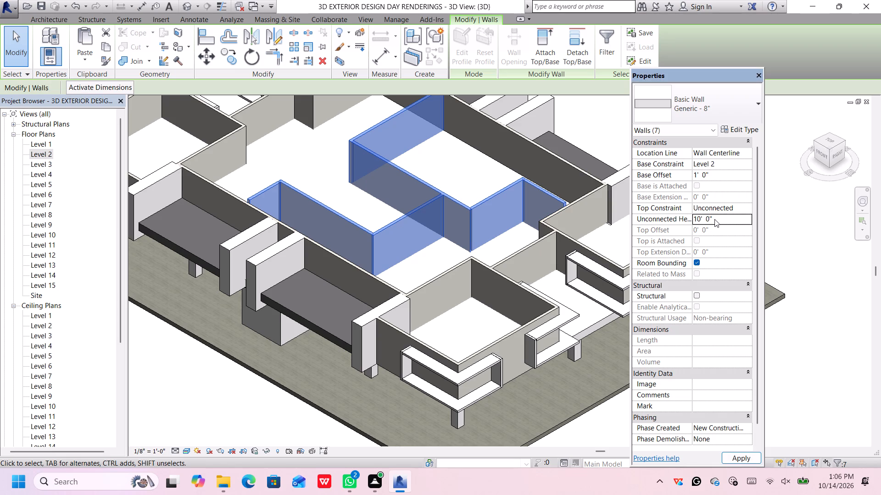
key("Return")
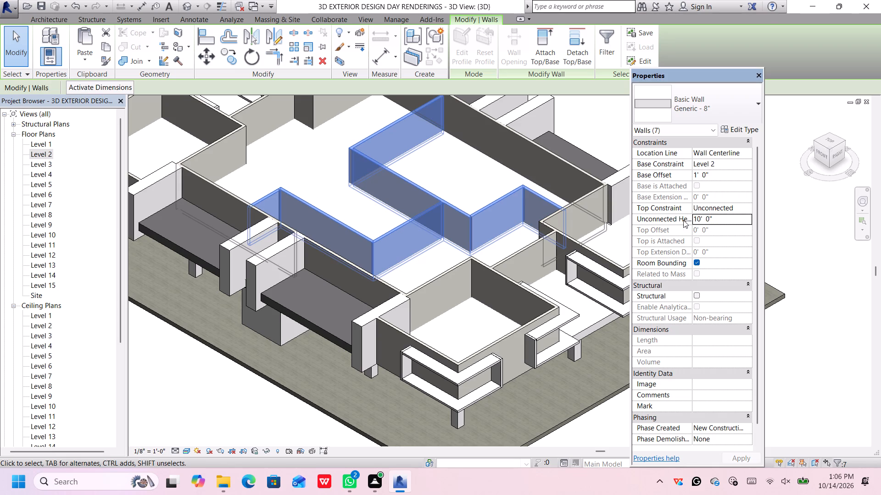
Set the base offset of the seven partition walls to 2' above Level 2 and clear the selection.
left_click(713, 176)
key("BackSpace")
key("BackSpace")
key("BackSpace")
key("BackSpace")
key("BackSpace")
key("BackSpace")
key("BackSpace")
key("BackSpace")
type("2'")
key("Return")
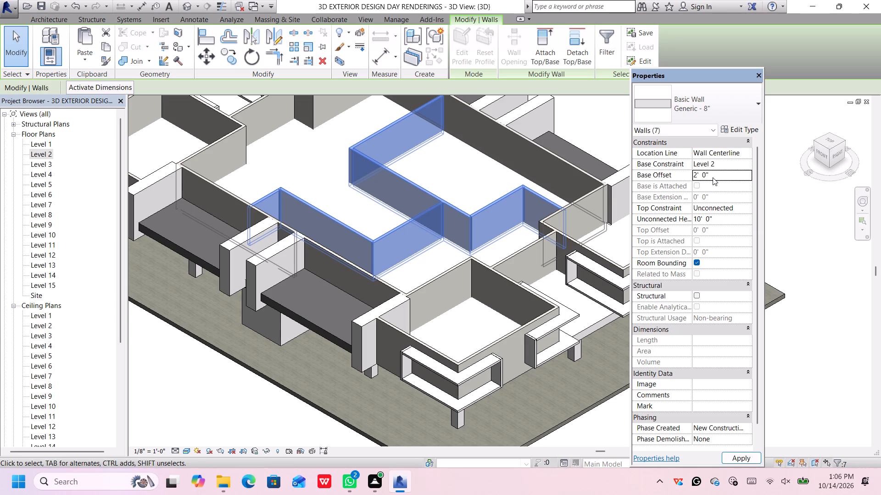
key("Return")
scroll(485, 260, "down", 3)
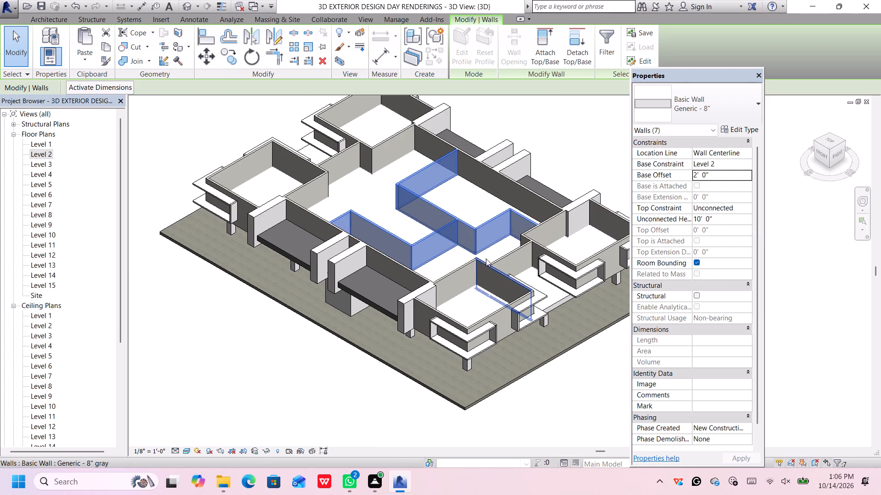
left_click(563, 416)
Examine the central hall partitions, corner rooms and projecting window frames in 3D, from above and from a low corner angle.
scroll(571, 392, "down", 3)
middle_click_drag(573, 387, 561, 371)
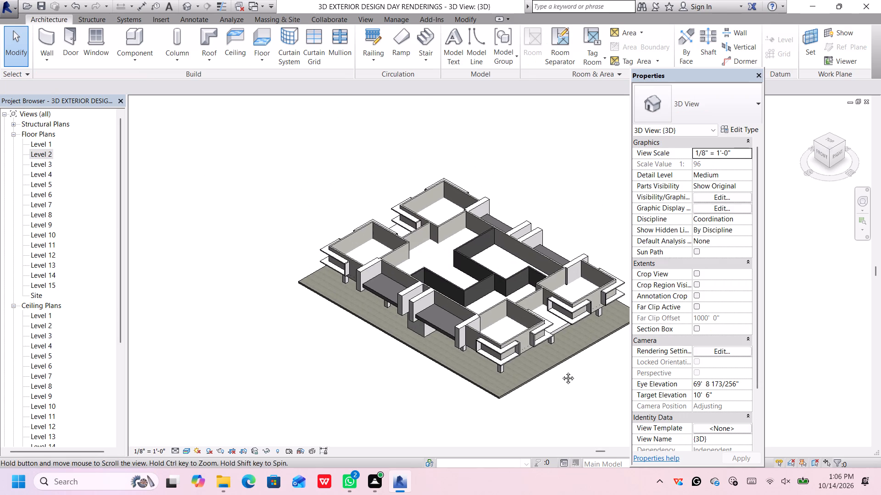
middle_click_drag(561, 371, 545, 347)
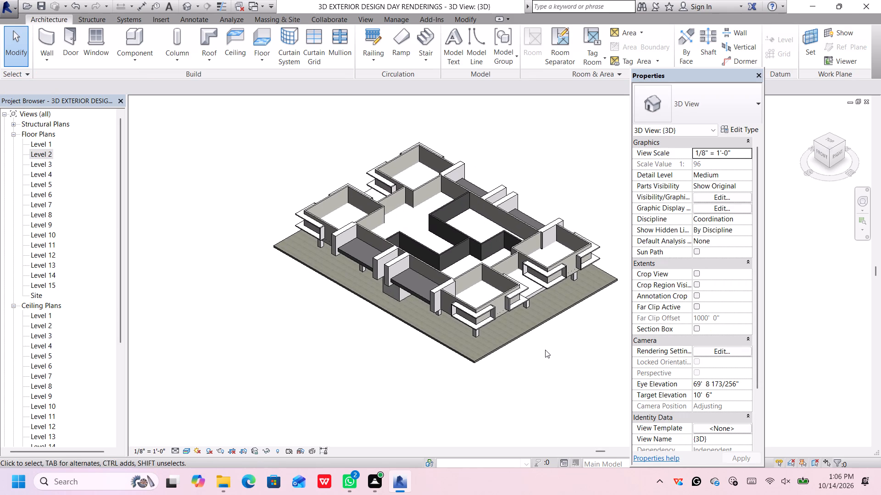
scroll(487, 322, "up", 1)
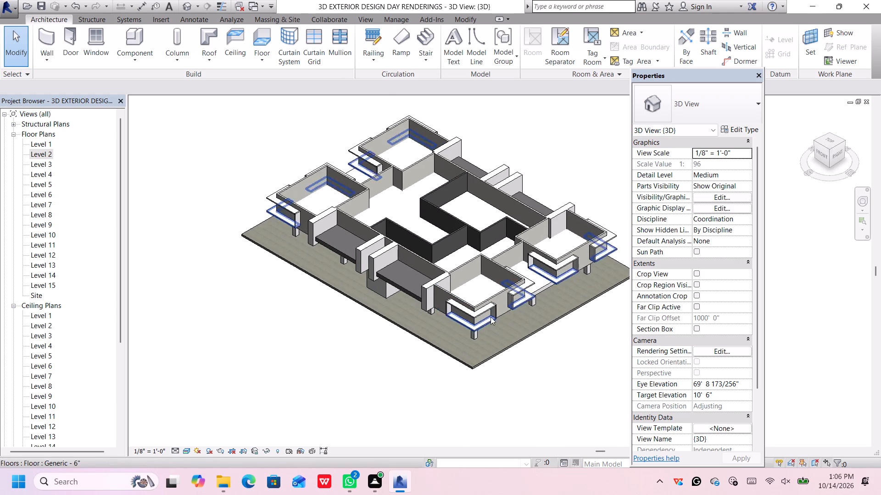
scroll(491, 317, "up", 2)
middle_click_drag(517, 322, 499, 312)
middle_click_drag(498, 311, 493, 311)
middle_click_drag(490, 311, 476, 338)
middle_click(476, 339)
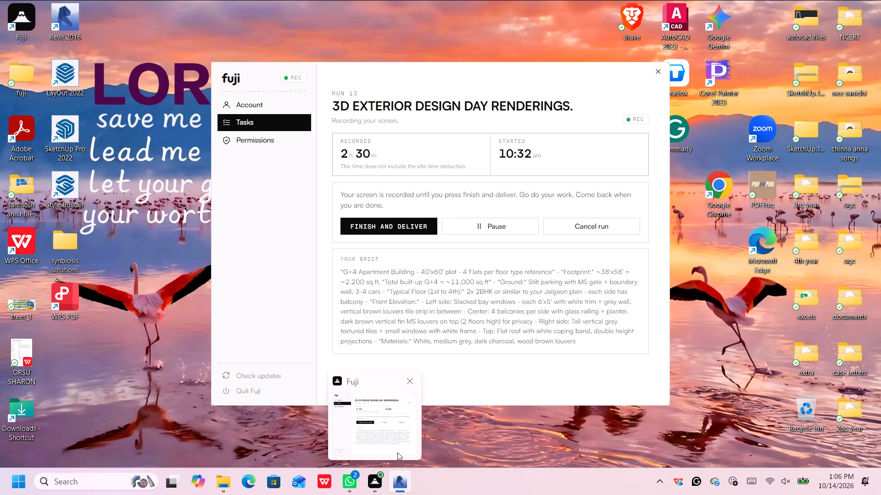
left_click(431, 431)
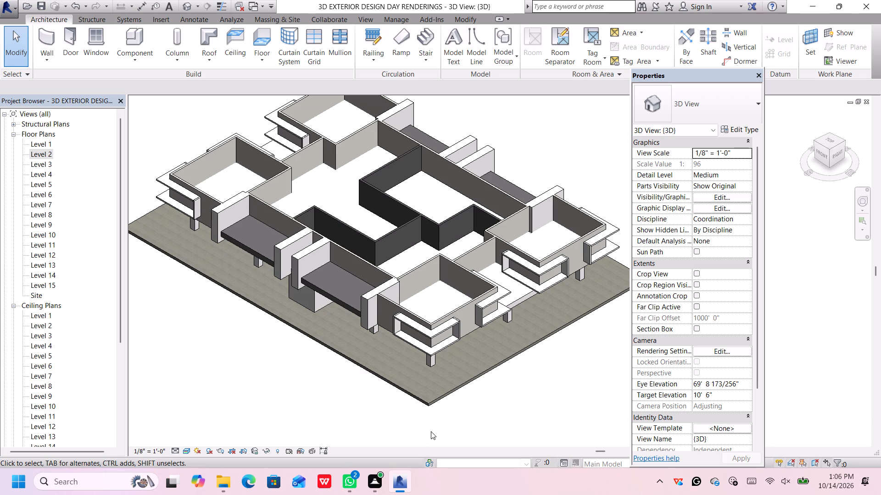
scroll(440, 248, "down", 2)
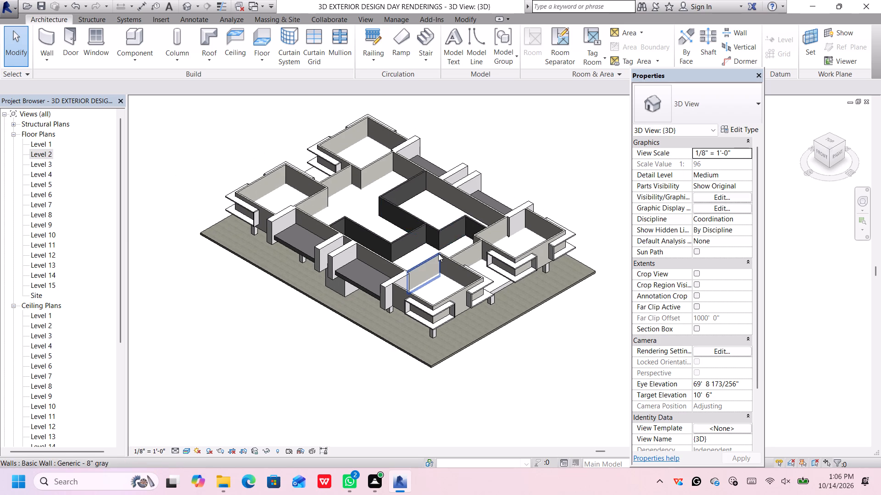
middle_click_drag(439, 257, 441, 313)
scroll(452, 345, "up", 3)
middle_click_drag(455, 357, 444, 333)
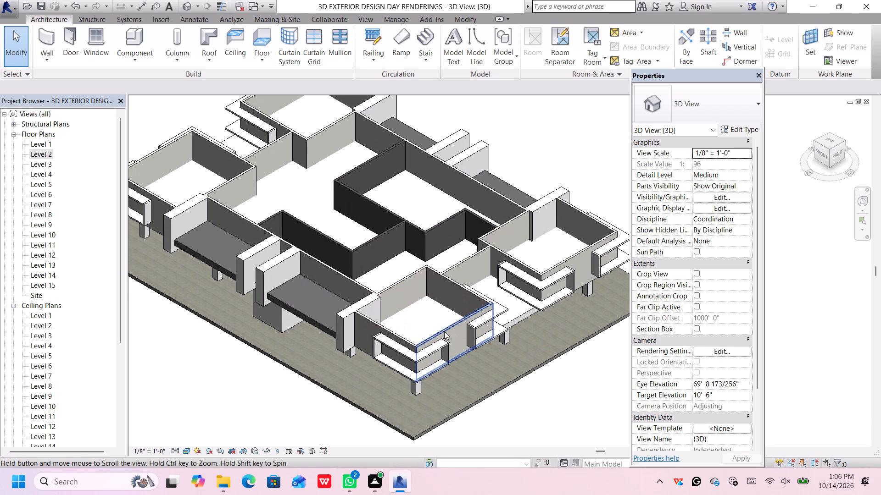
scroll(464, 377, "up", 1)
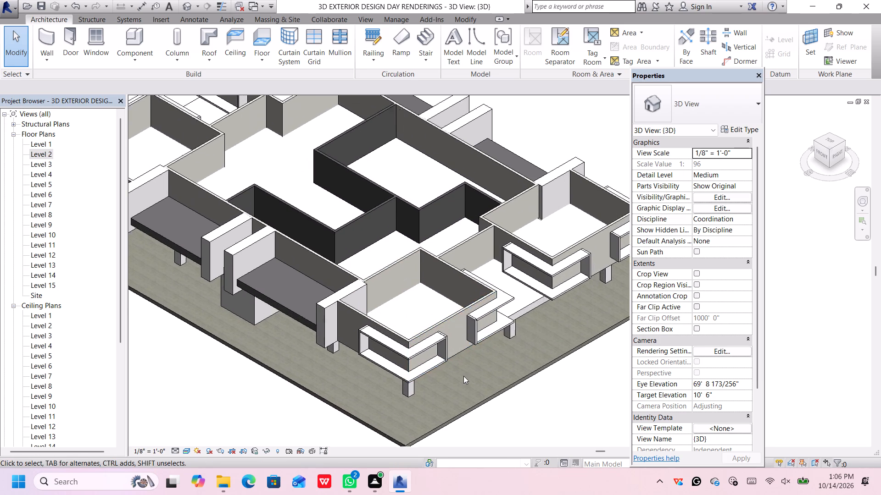
scroll(463, 376, "up", 2)
scroll(464, 351, "down", 1)
middle_click_drag(464, 351, 457, 328)
middle_click(457, 326)
scroll(458, 321, "up", 1)
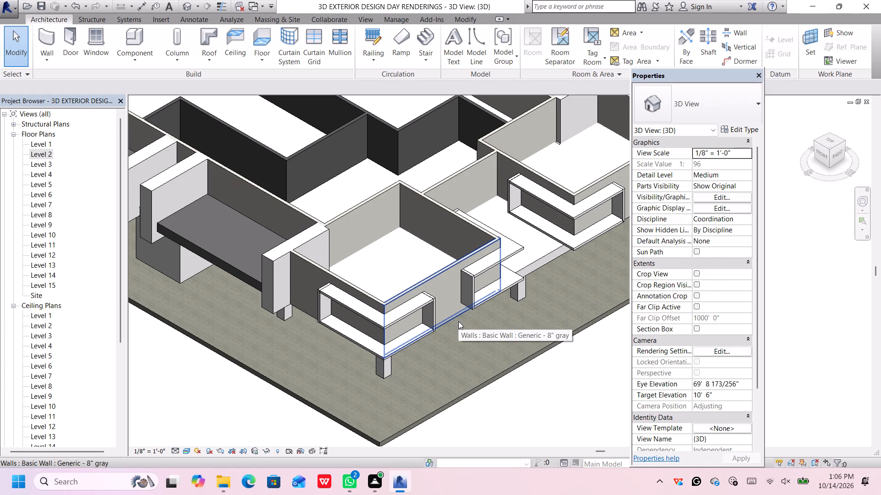
scroll(411, 302, "up", 4)
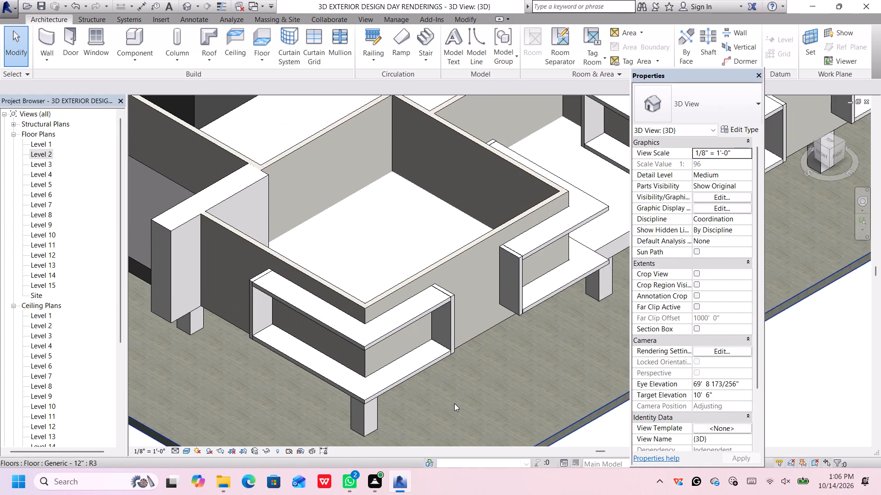
middle_click_drag(455, 403, 431, 270, "shift")
middle_click(431, 271, "shift")
scroll(433, 276, "down", 8)
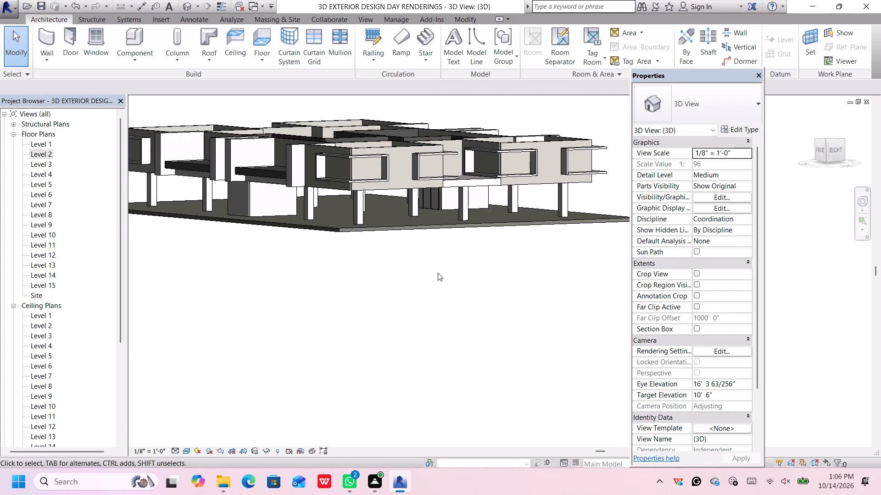